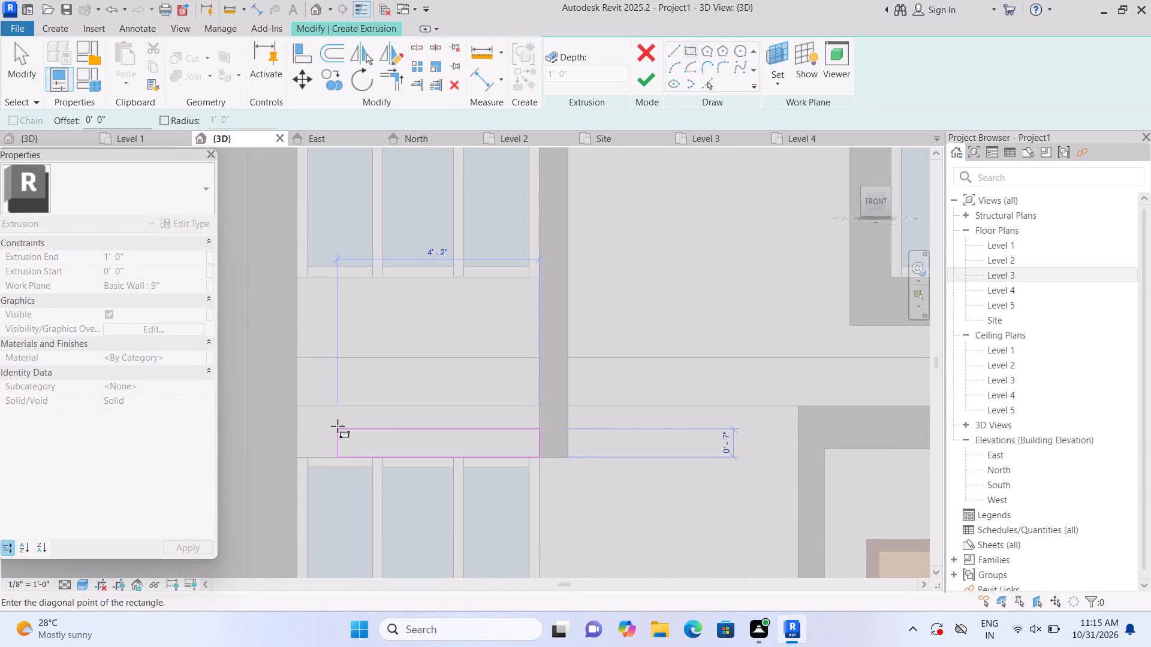
# Sketch a rectangle 5'-0" wide and about 4 3/8" high just above the lower window and extrude it 1'-0".
pyautogui.scroll(-3, 344, 430)
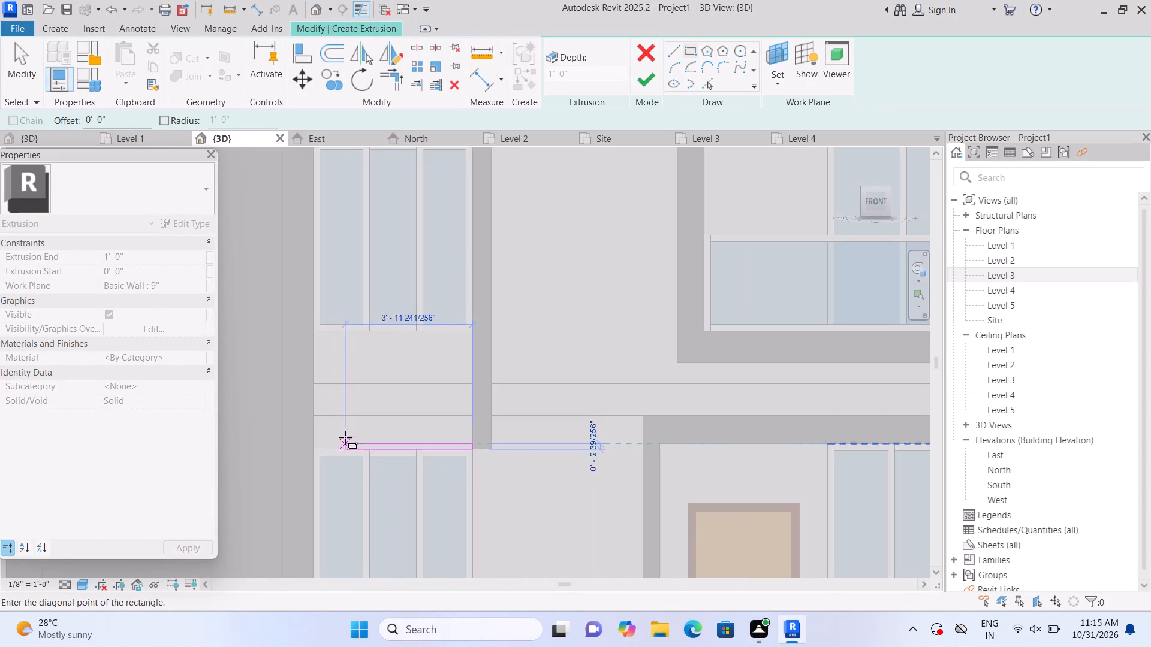
pyautogui.moveTo(352, 434); pyautogui.dragTo(478, 439, button='middle')
pyautogui.scroll(-3, 447, 424)
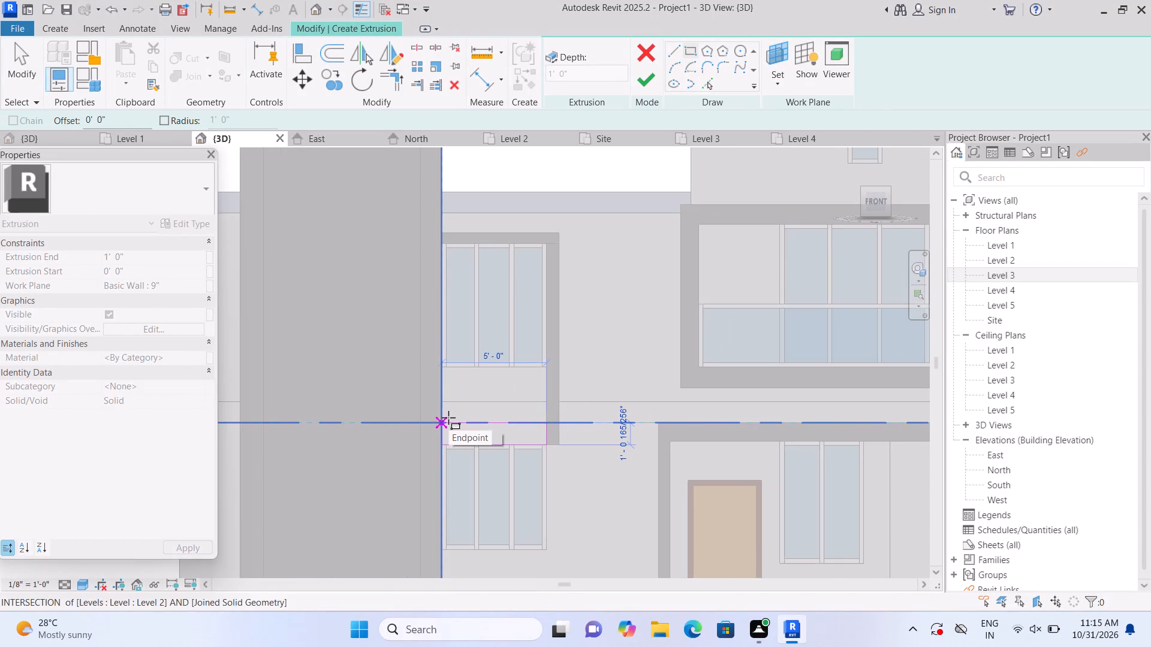
pyautogui.scroll(3, 448, 418)
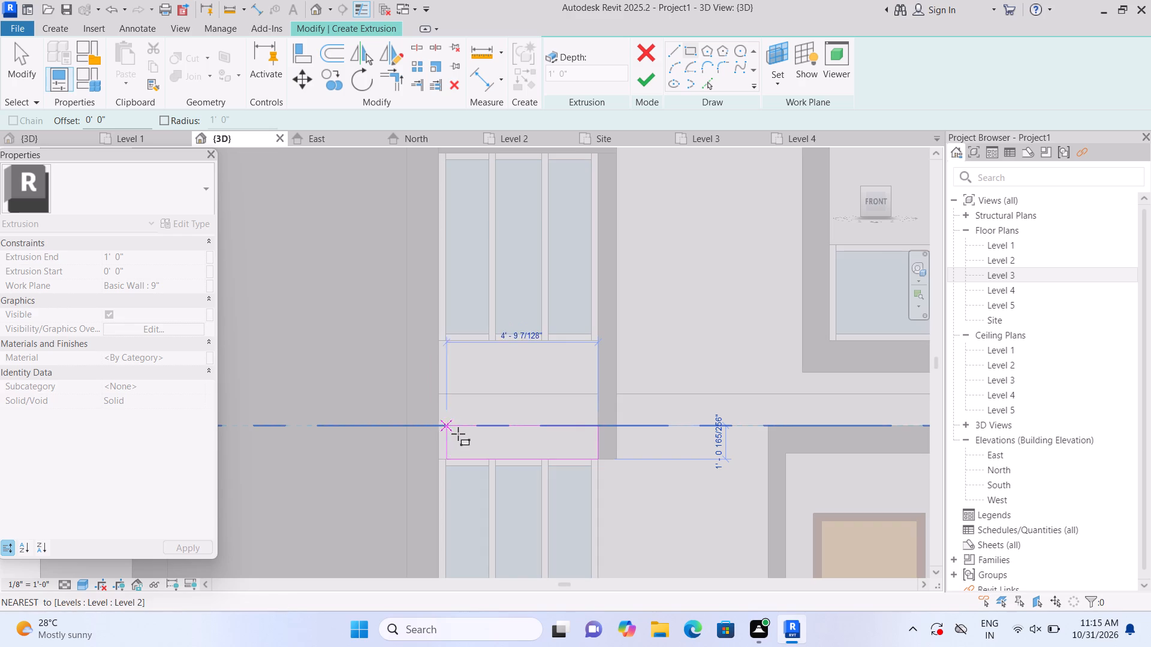
pyautogui.scroll(7, 458, 434)
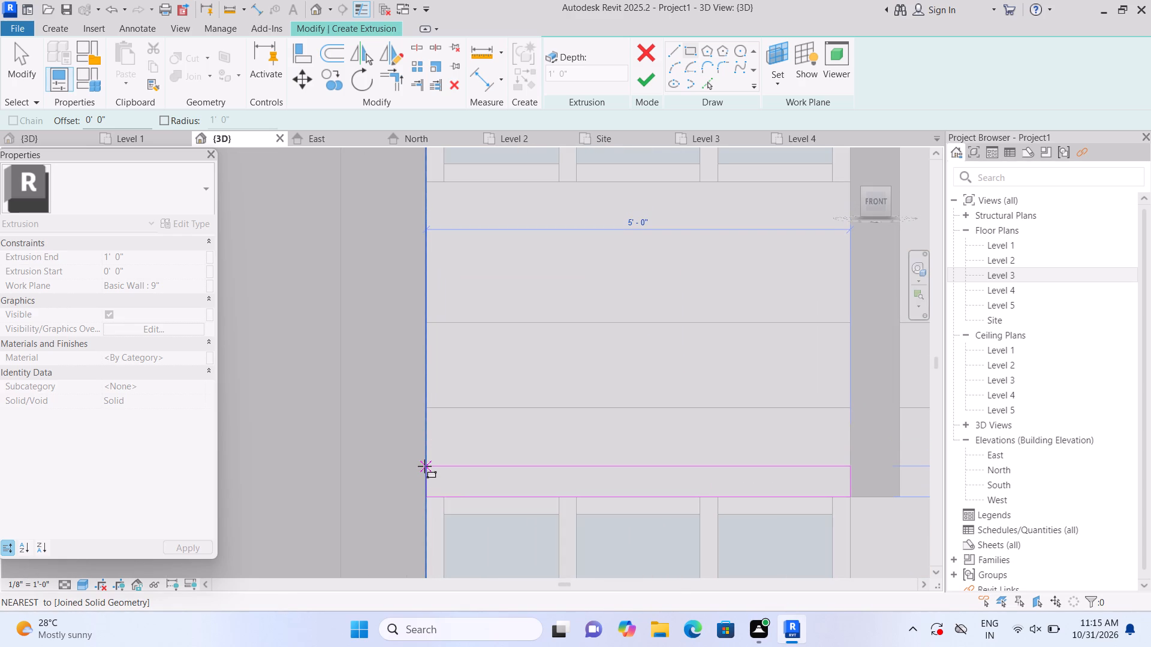
pyautogui.click(425, 466)
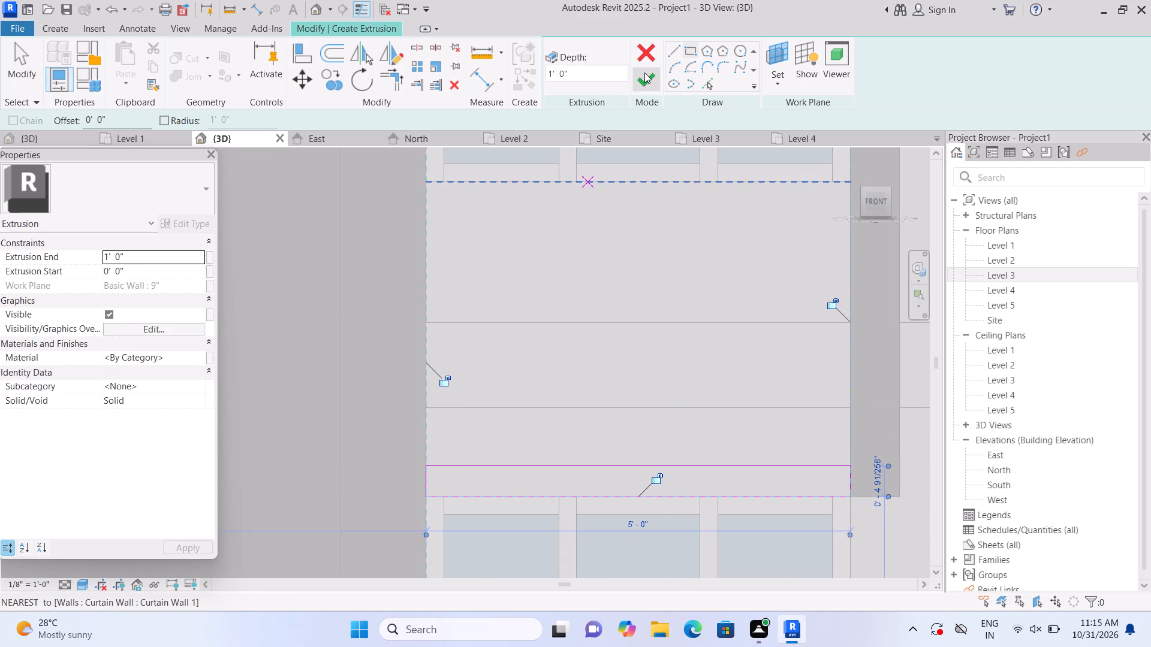
pyautogui.click(644, 72)
# Examine the new bottom extrusion against the facade, from the front and in the home isometric view.
pyautogui.scroll(-4, 649, 211)
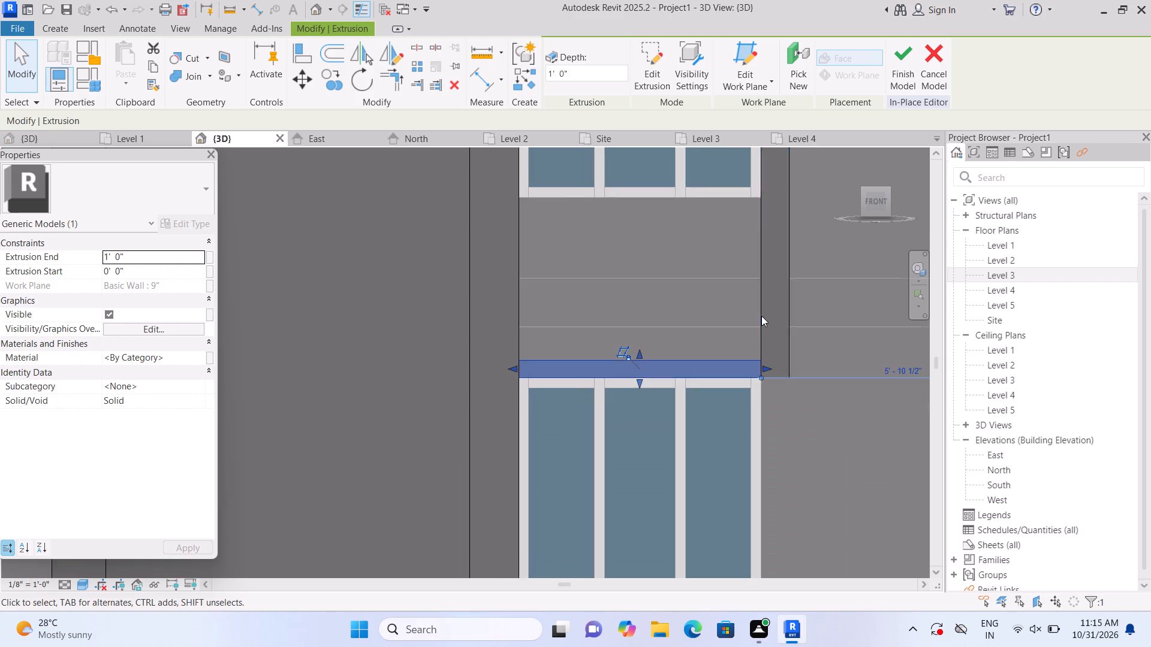
pyautogui.scroll(-2, 679, 294)
pyautogui.moveTo(673, 294); pyautogui.dragTo(584, 376, button='middle')
pyautogui.scroll(-2, 633, 350)
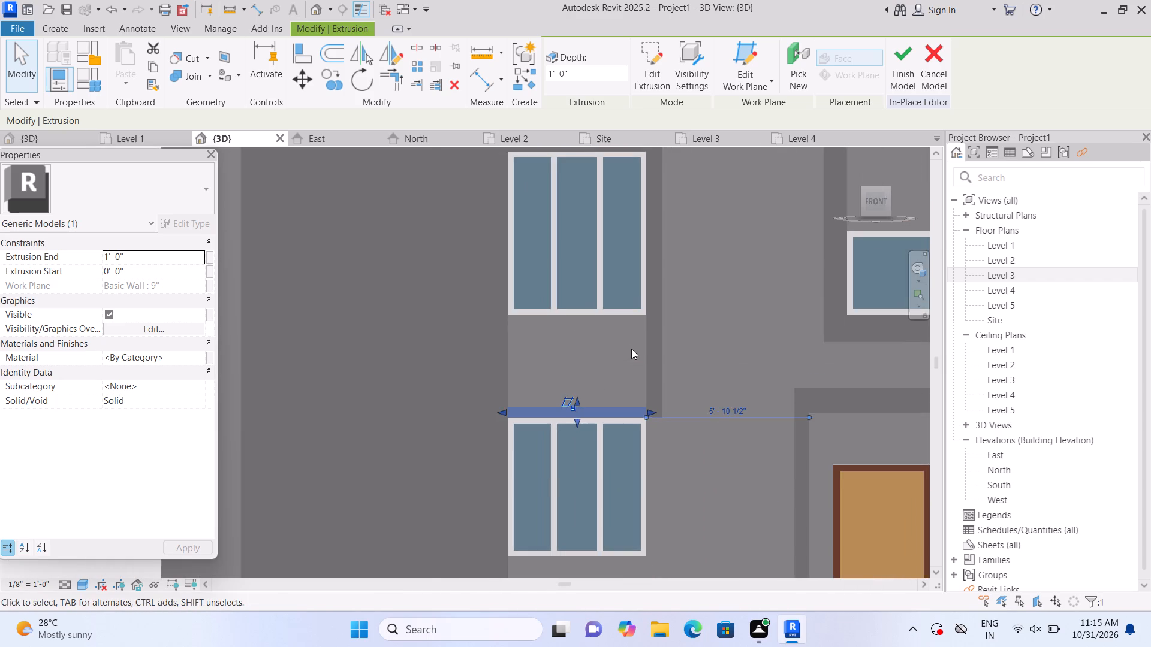
pyautogui.scroll(-3, 625, 356)
pyautogui.scroll(2, 643, 396)
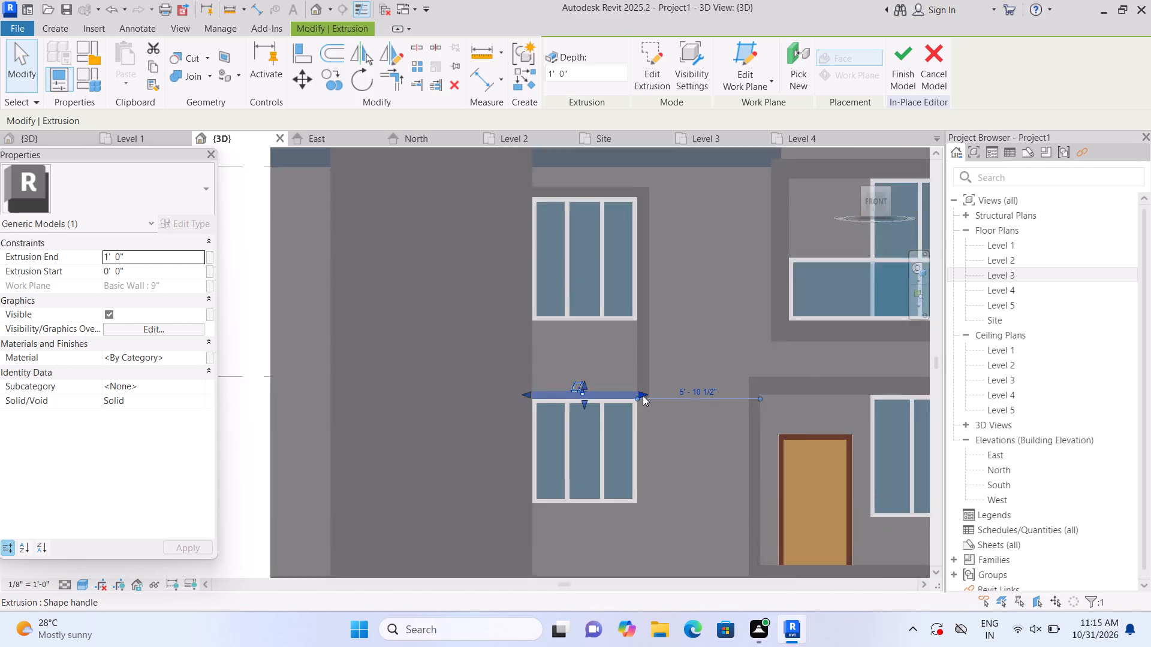
pyautogui.scroll(7, 643, 395)
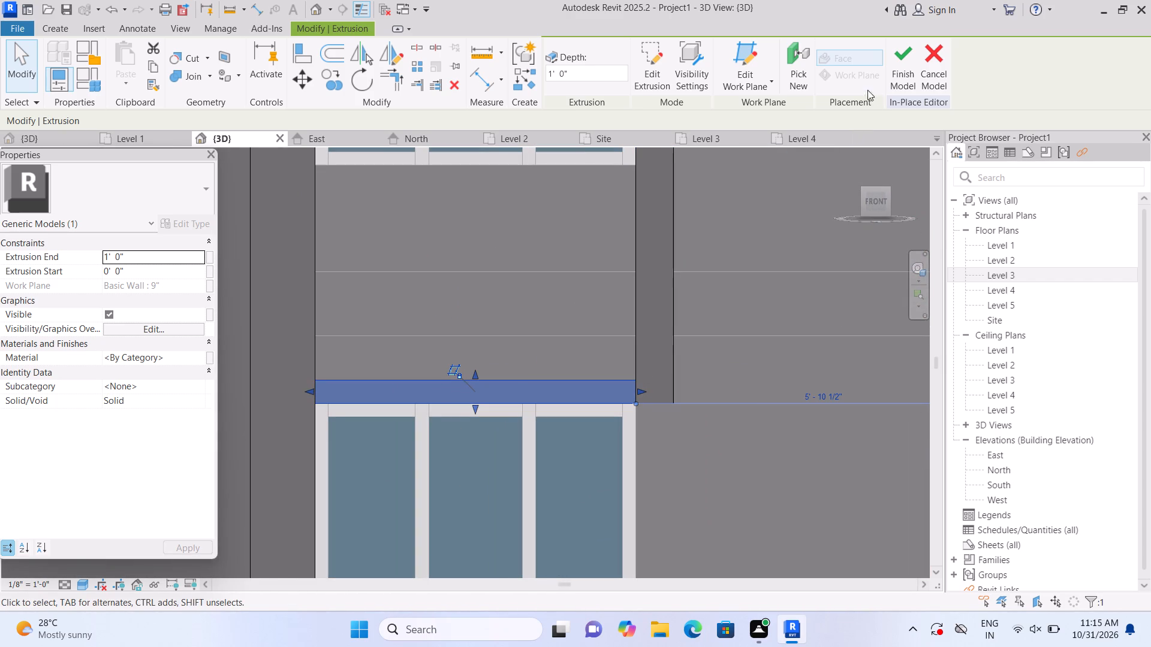
pyautogui.doubleClick(848, 154)
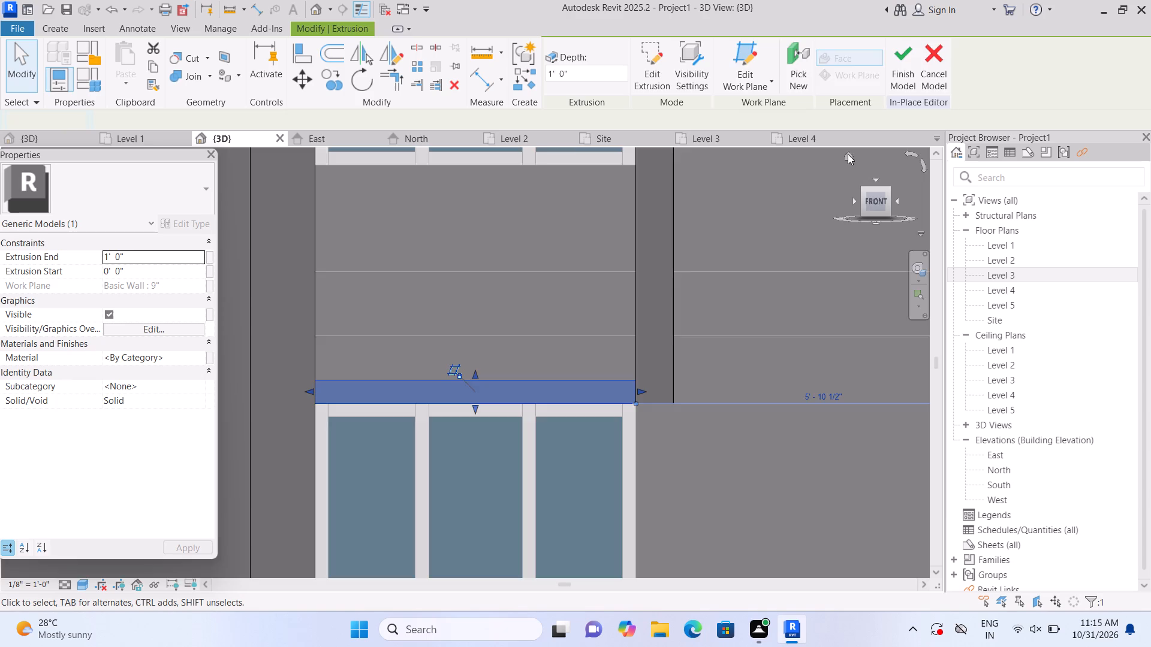
pyautogui.scroll(5, 306, 386)
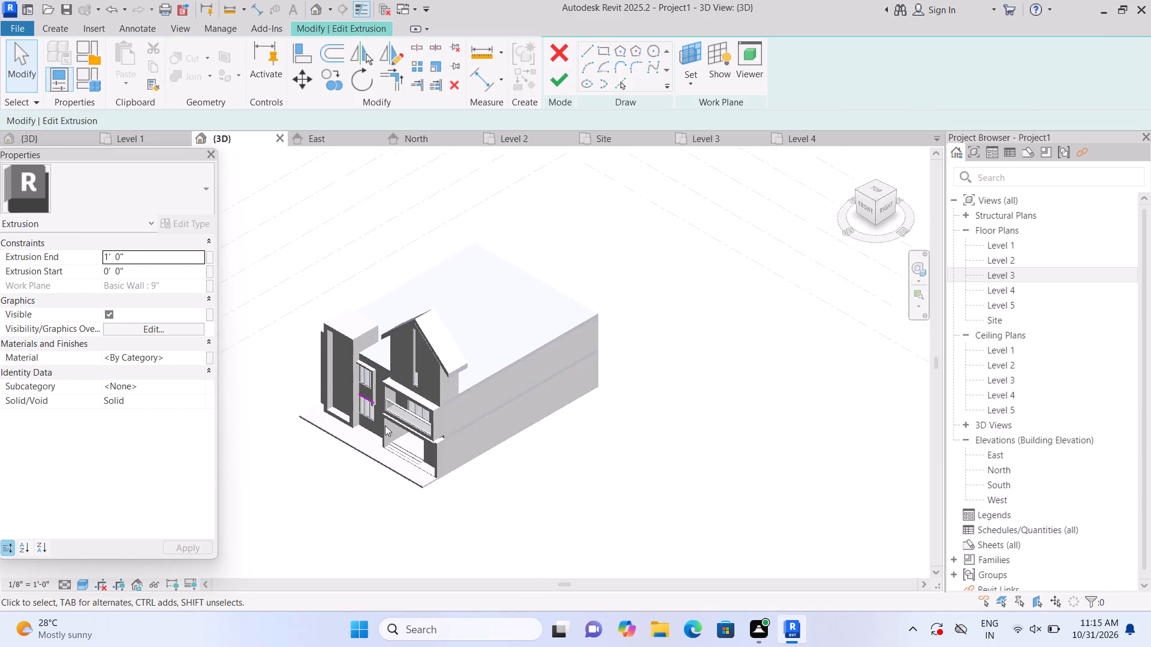
pyautogui.scroll(9, 385, 425)
pyautogui.moveTo(360, 418); pyautogui.dragTo(392, 500, button='middle')
pyautogui.scroll(2, 397, 475)
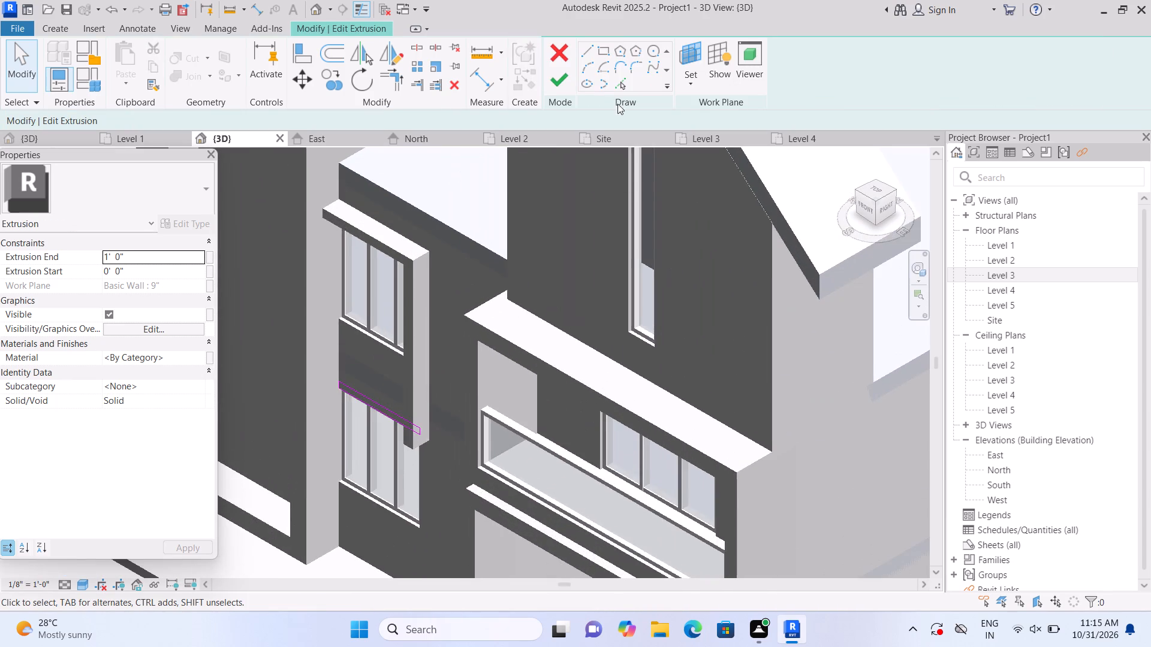
pyautogui.click(556, 78)
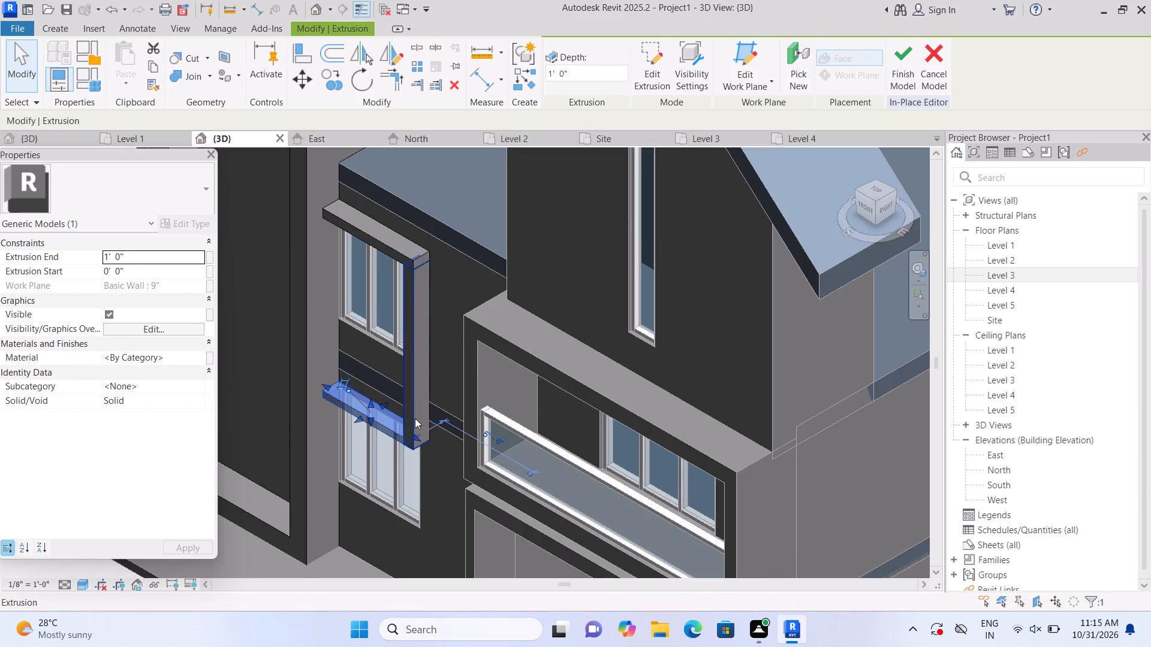
# Examine how the top, vertical and bottom extrusions meet around the upper window.
pyautogui.scroll(3, 409, 424)
pyautogui.scroll(-2, 376, 464)
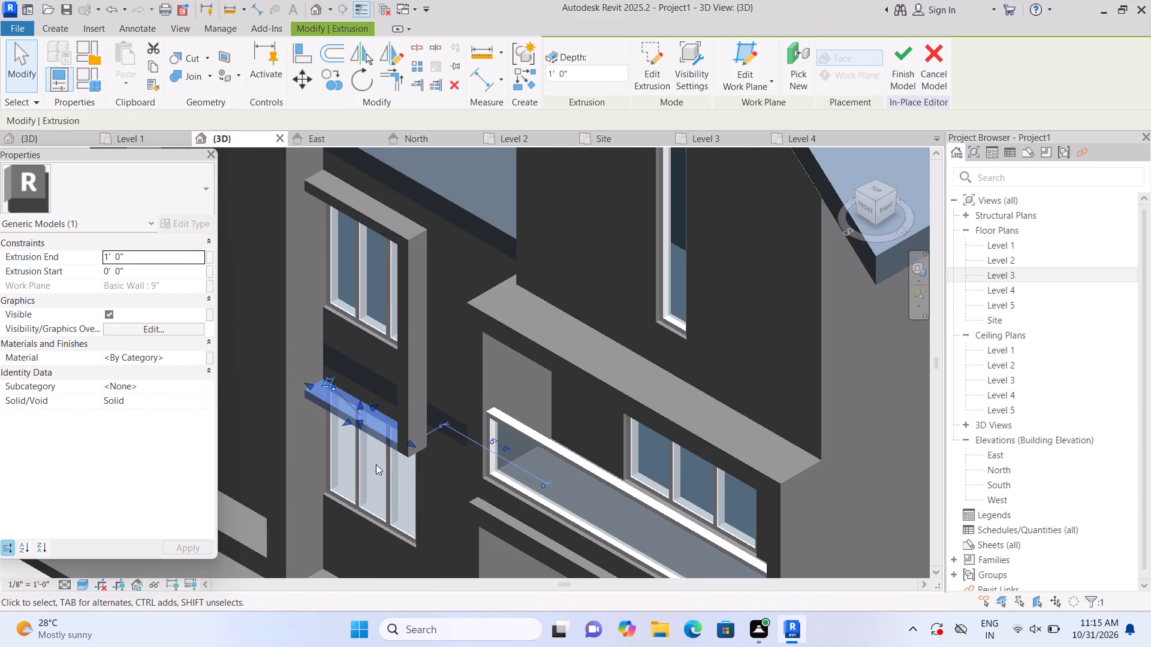
pyautogui.scroll(-1, 376, 464)
pyautogui.moveTo(371, 297); pyautogui.dragTo(400, 341, button='middle')
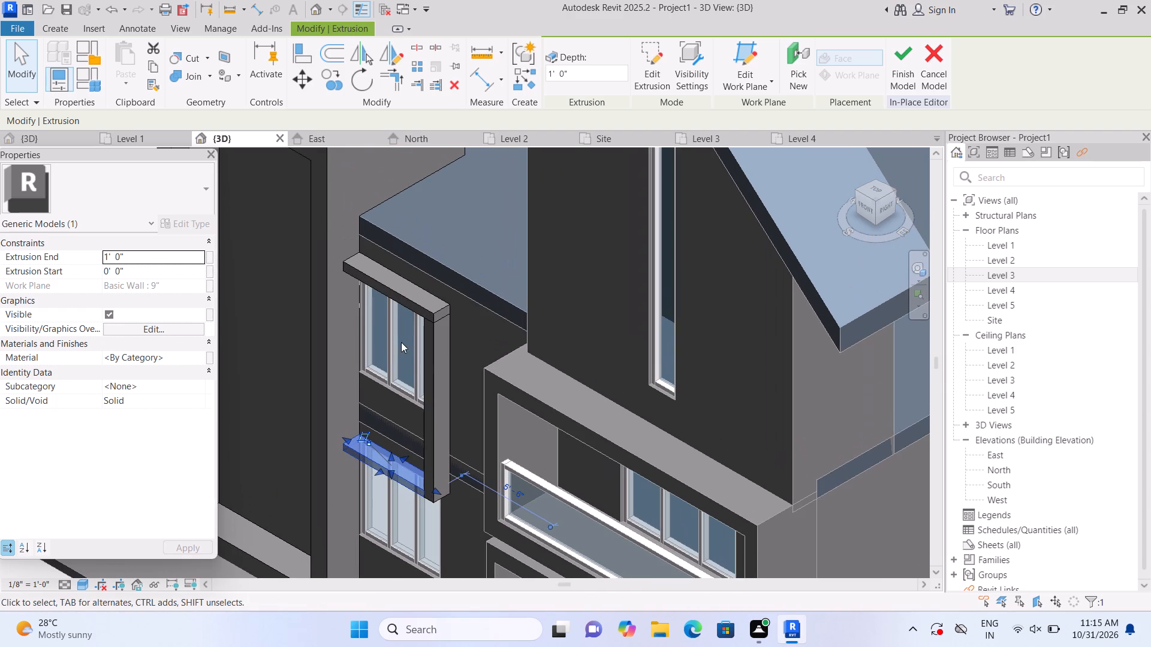
pyautogui.click(411, 306)
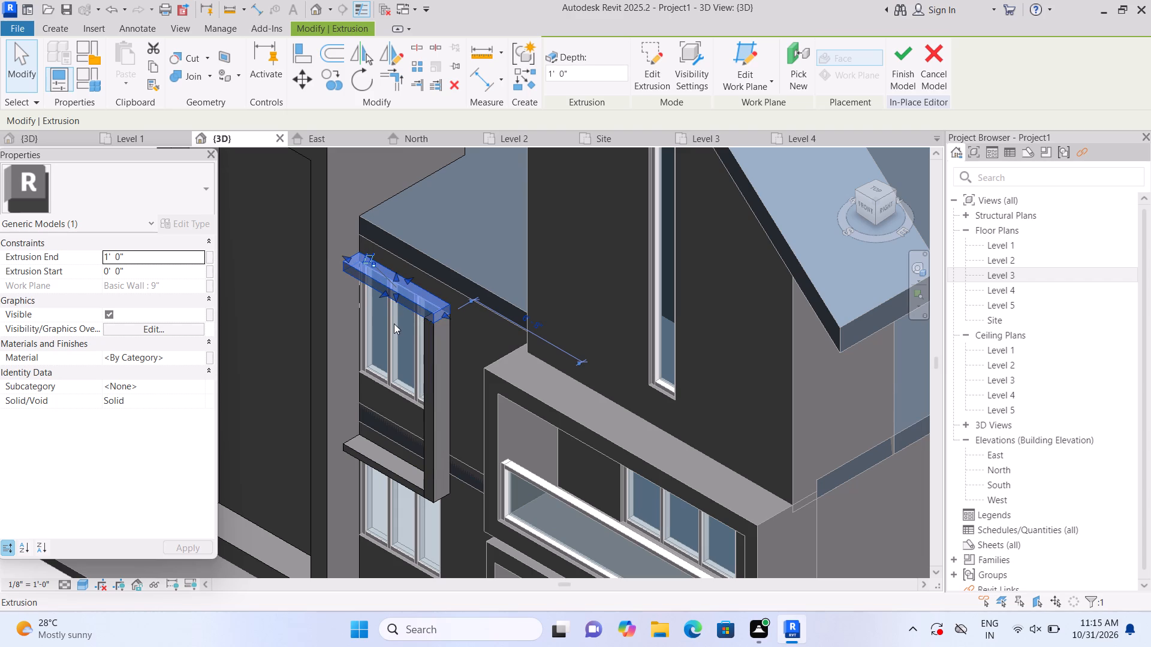
pyautogui.scroll(3, 397, 318)
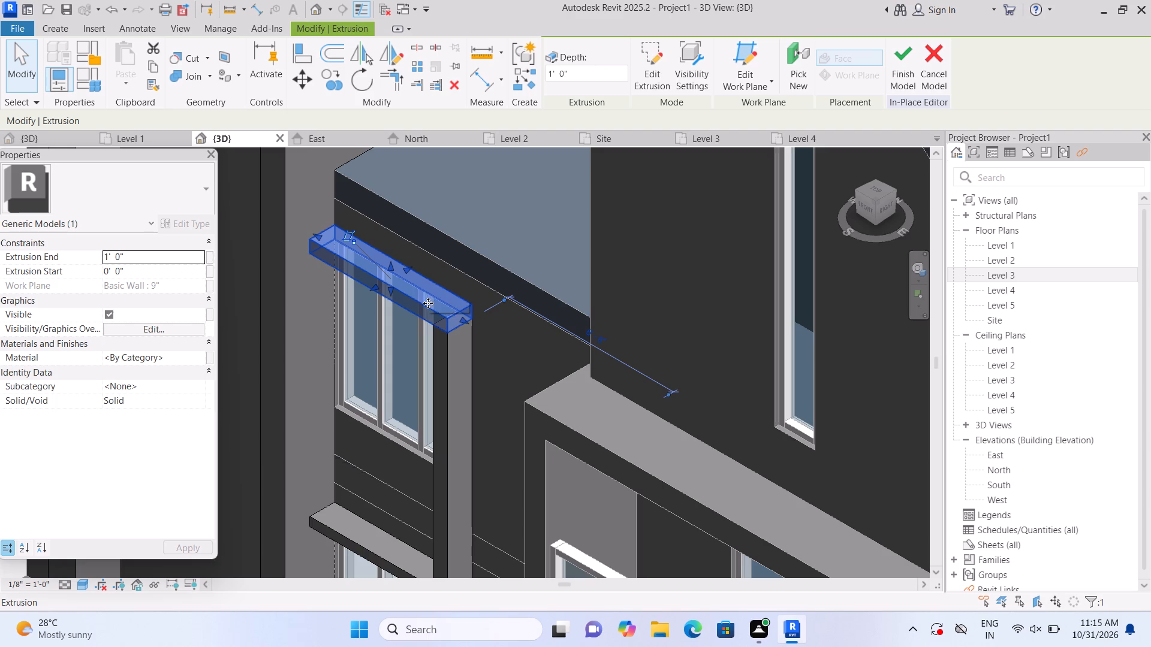
pyautogui.scroll(2, 435, 313)
pyautogui.scroll(-4, 451, 356)
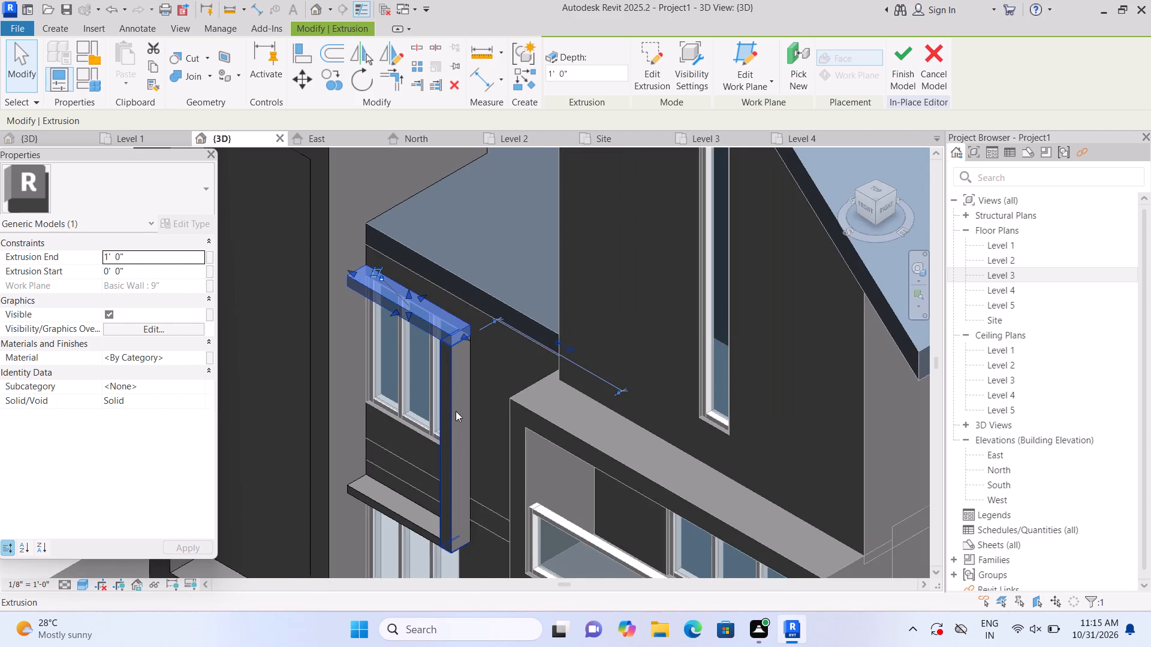
pyautogui.moveTo(457, 412); pyautogui.dragTo(457, 360, button='middle')
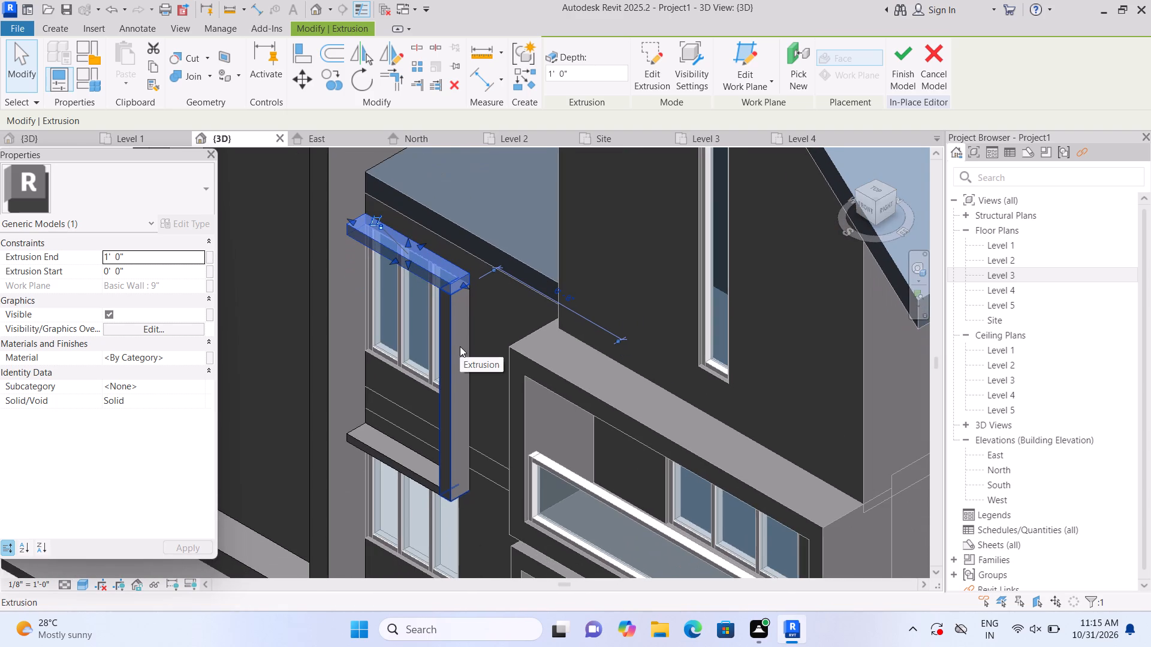
pyautogui.press('Escape')
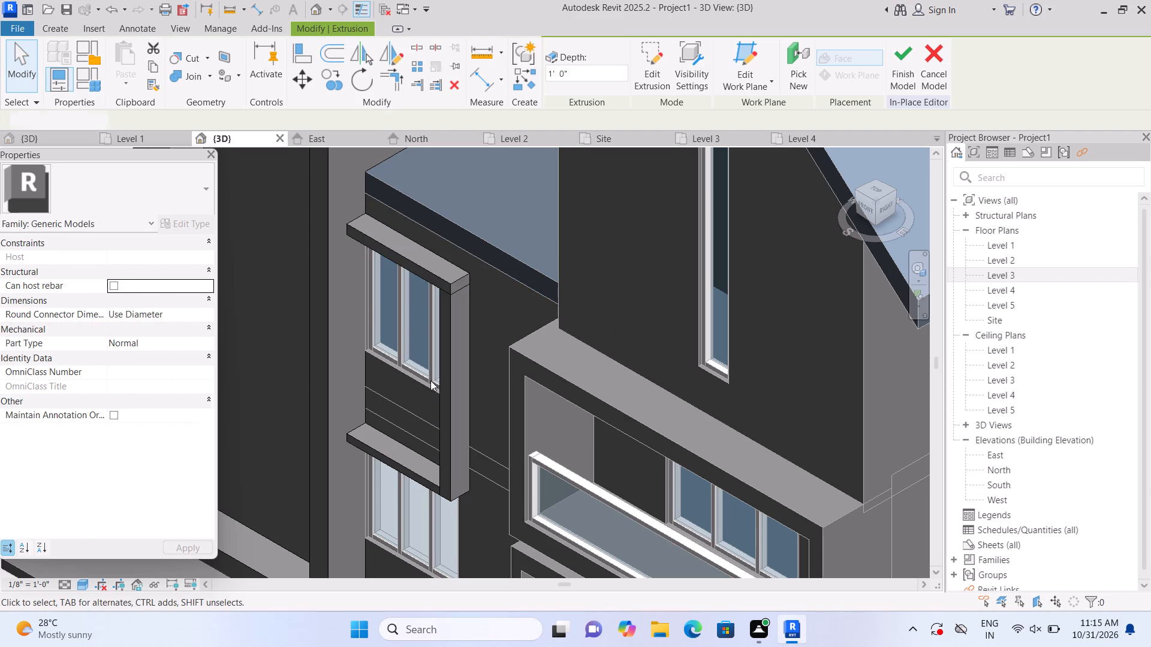
# Stretch the bottom extrusion of the window frame outward to a depth of 2'-0".
pyautogui.click(424, 480)
pyautogui.scroll(2, 417, 483)
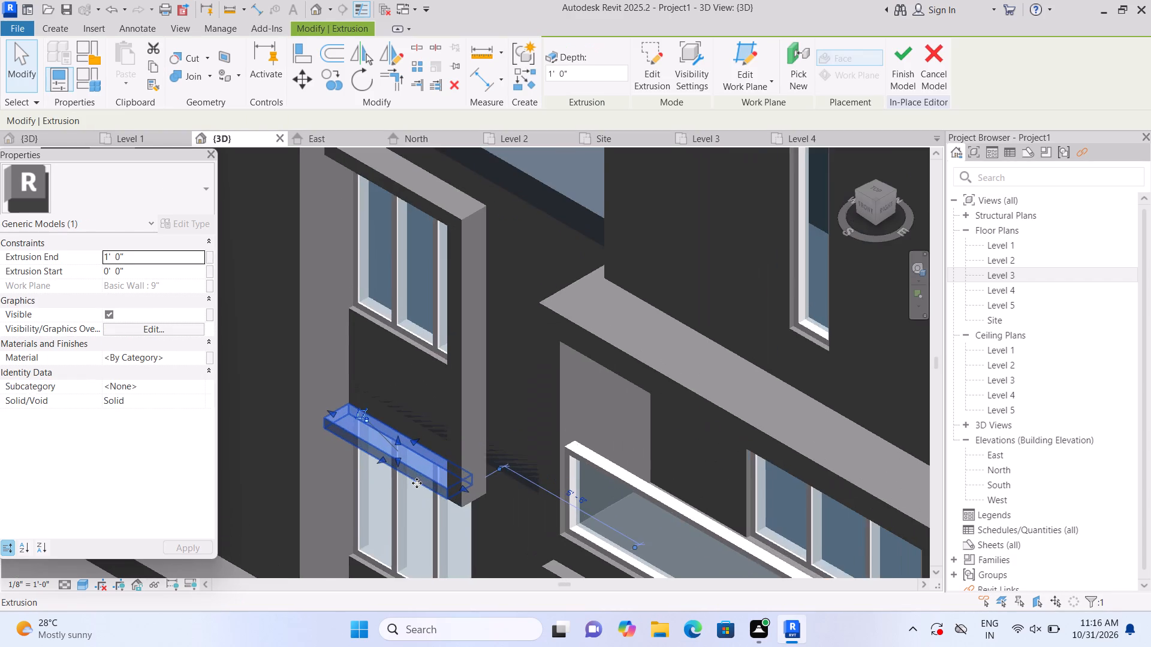
pyautogui.scroll(1, 406, 481)
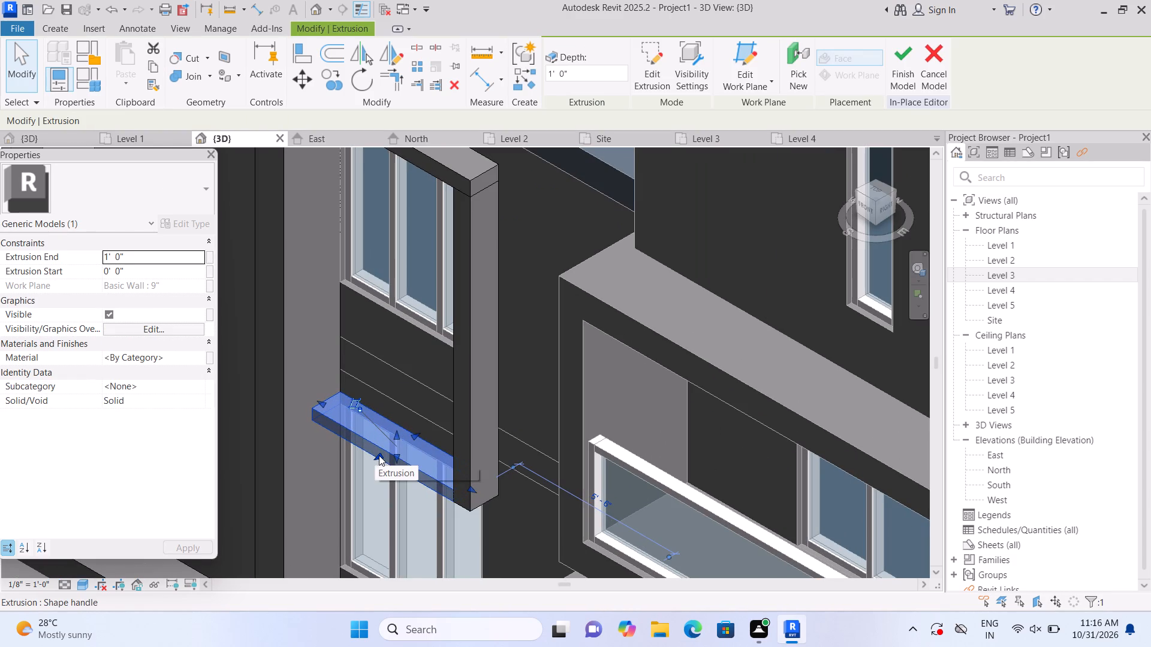
pyautogui.moveTo(379, 455); pyautogui.dragTo(372, 460)
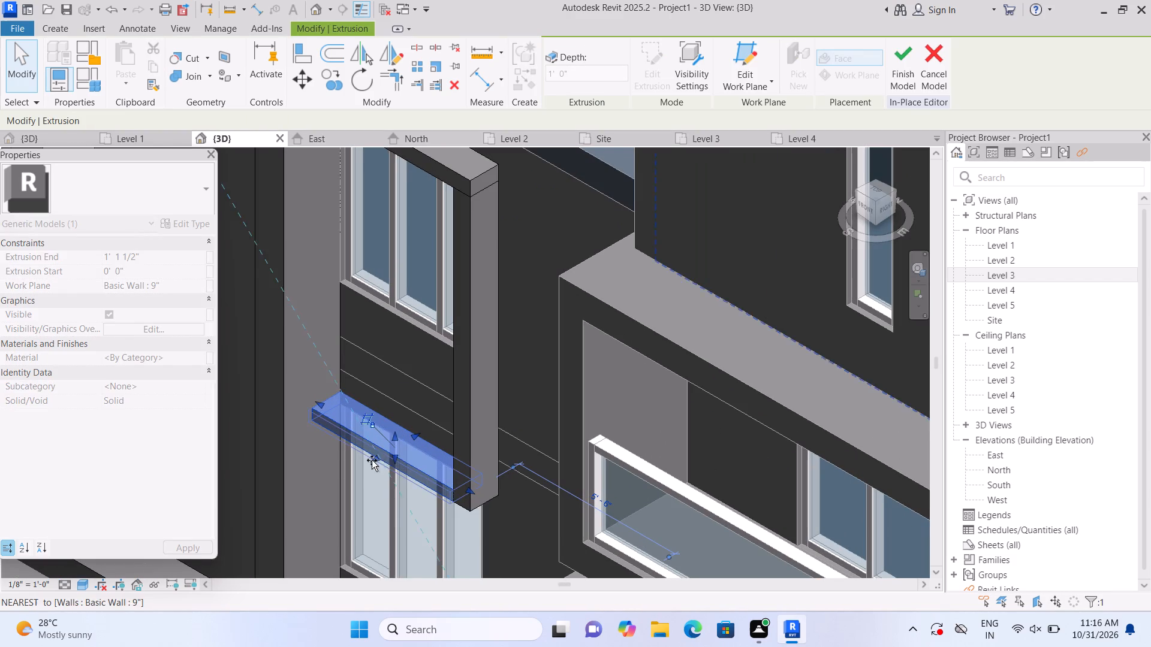
pyautogui.moveTo(372, 460); pyautogui.dragTo(352, 465)
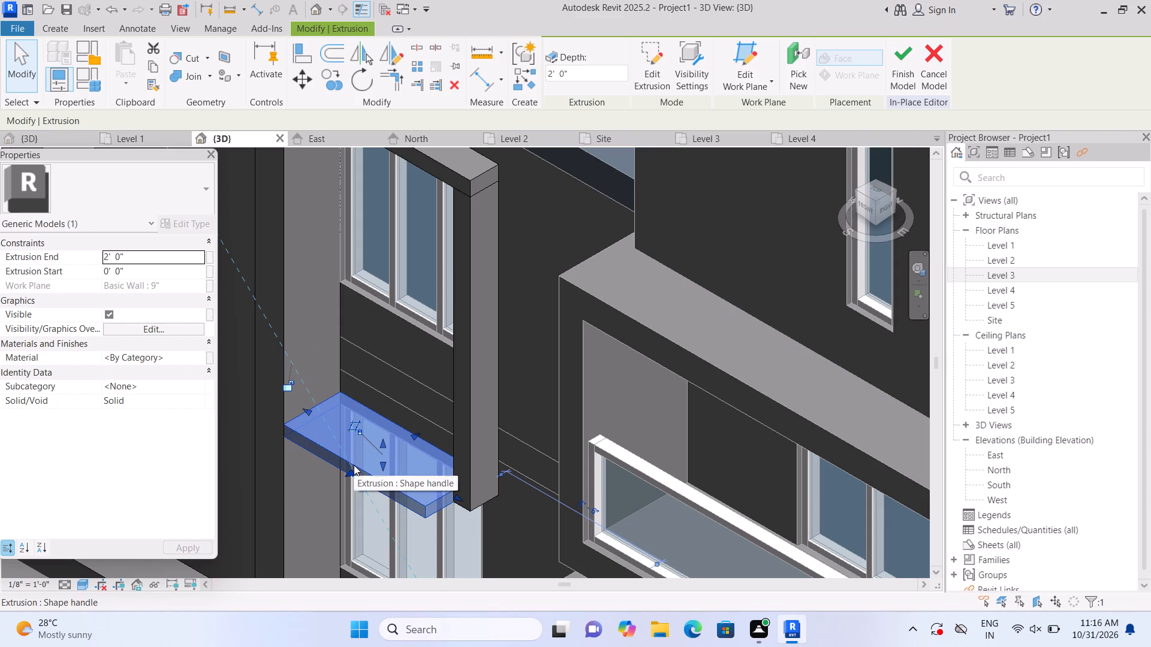
pyautogui.press('Escape')
# Stretch the vertical extrusion of the window frame outward to a depth of 2'-0".
pyautogui.scroll(-5, 360, 464)
pyautogui.scroll(1, 423, 497)
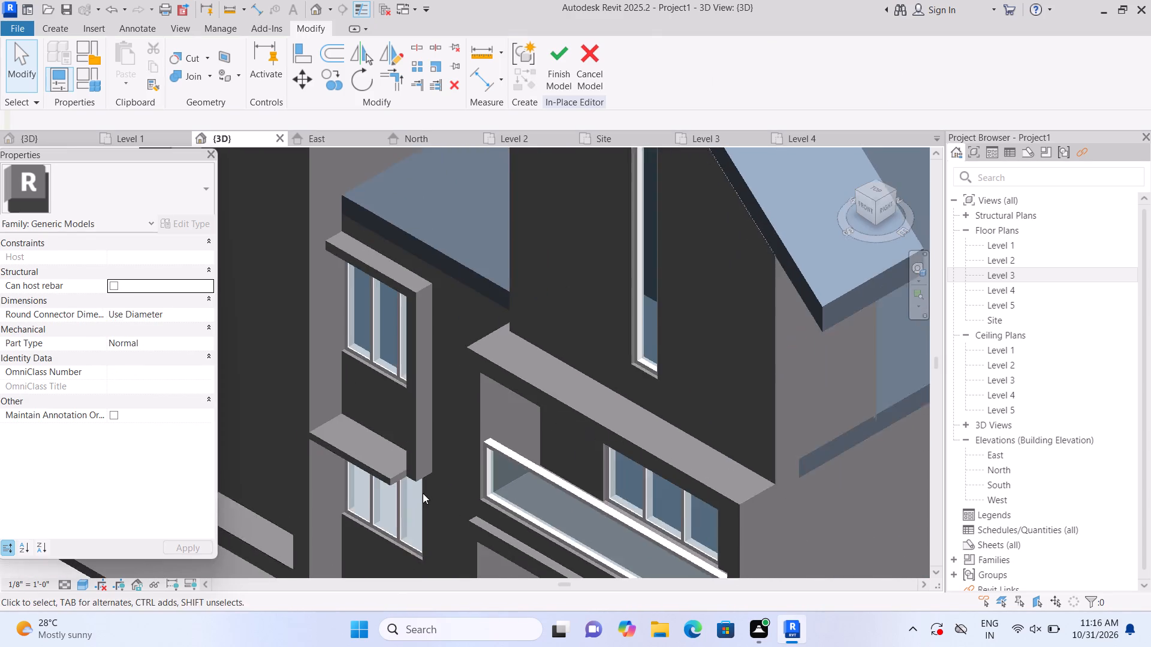
pyautogui.scroll(1, 423, 493)
pyautogui.click(414, 459)
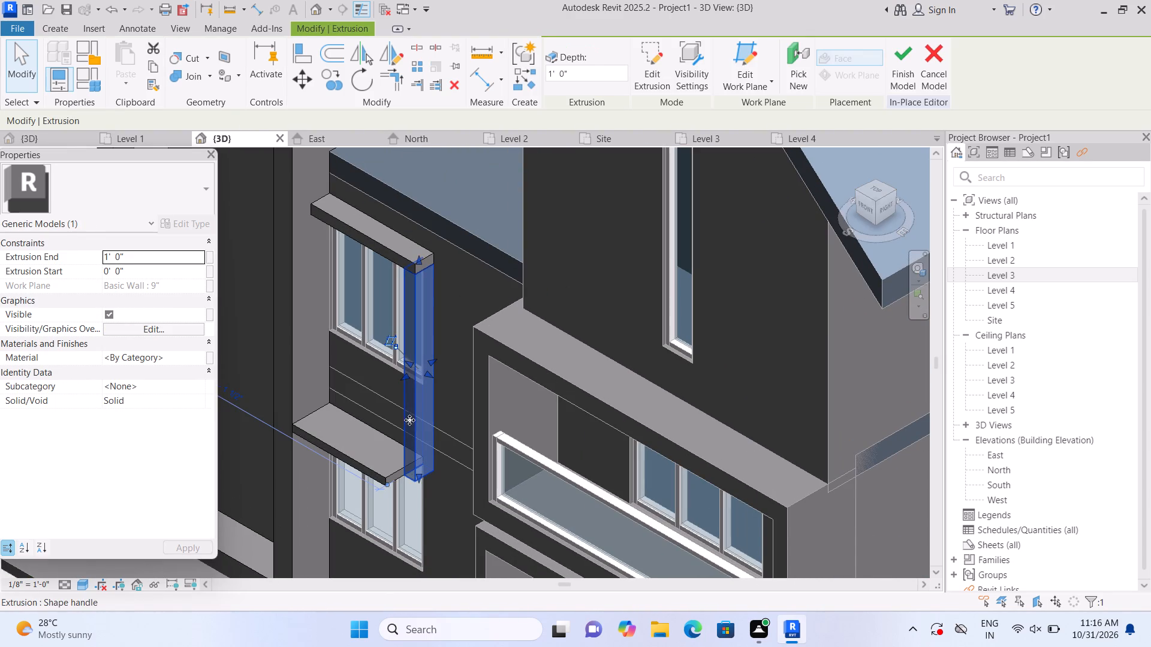
pyautogui.moveTo(402, 372); pyautogui.dragTo(390, 379)
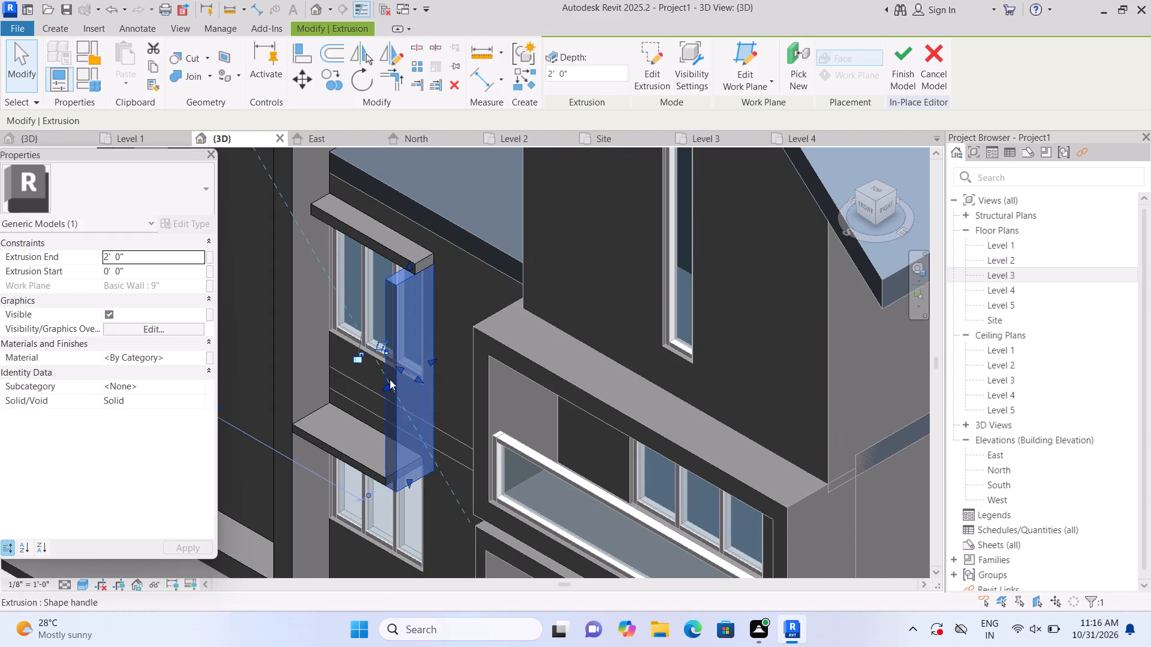
pyautogui.press('Escape')
# Stretch the top extrusion of the window frame outward to a depth of 2'-0".
pyautogui.scroll(-2, 387, 406)
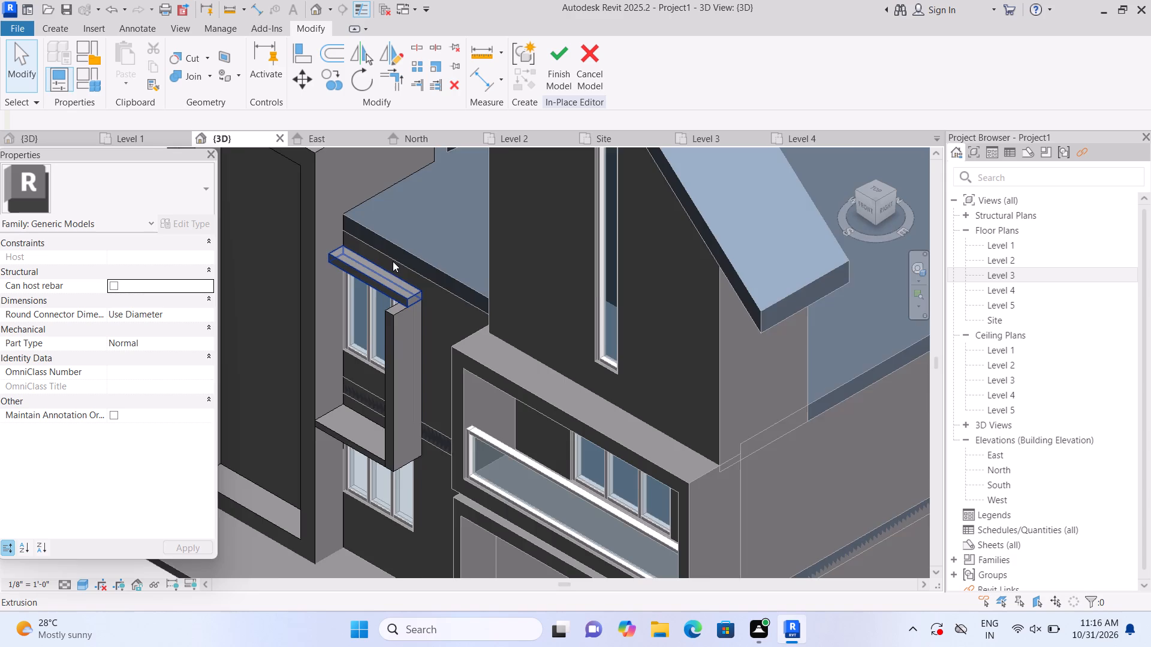
pyautogui.scroll(1, 393, 261)
pyautogui.moveTo(393, 261); pyautogui.dragTo(405, 301, button='middle')
pyautogui.scroll(1, 402, 314)
pyautogui.click(399, 329)
pyautogui.scroll(2, 391, 335)
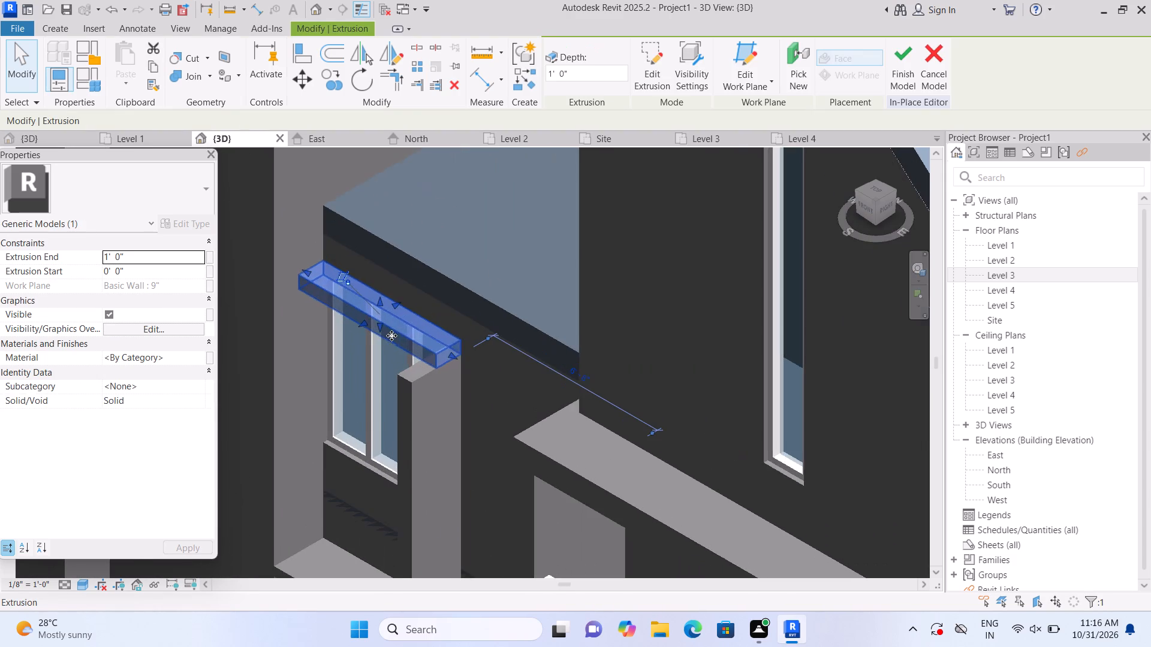
pyautogui.moveTo(352, 328); pyautogui.dragTo(342, 335)
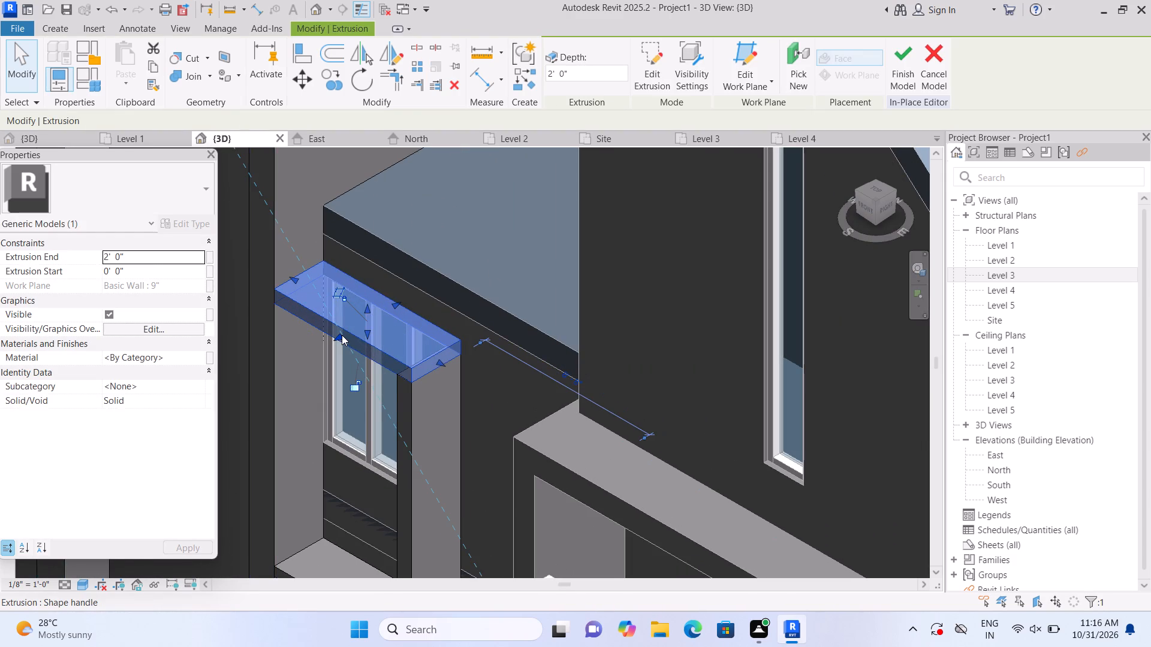
pyautogui.press('Escape')
# Join the vertical extrusion of the upper window frame with its top extrusion using Join Geometry.
pyautogui.scroll(-6, 342, 335)
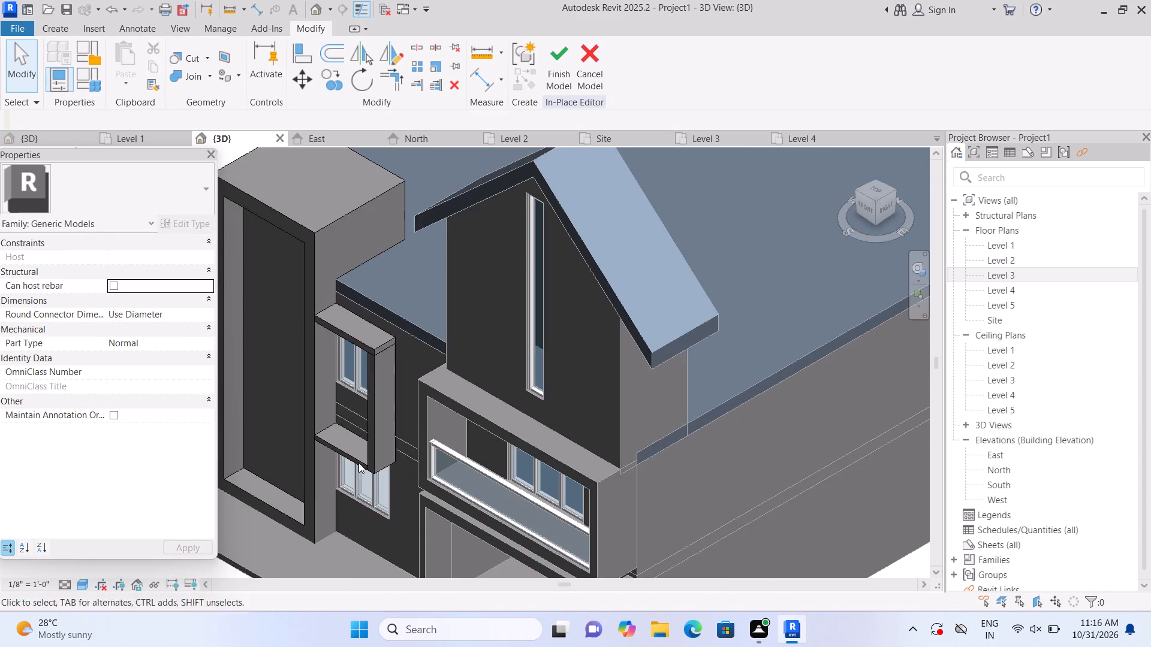
pyautogui.scroll(-2, 358, 492)
pyautogui.moveTo(355, 534); pyautogui.dragTo(378, 505, button='middle')
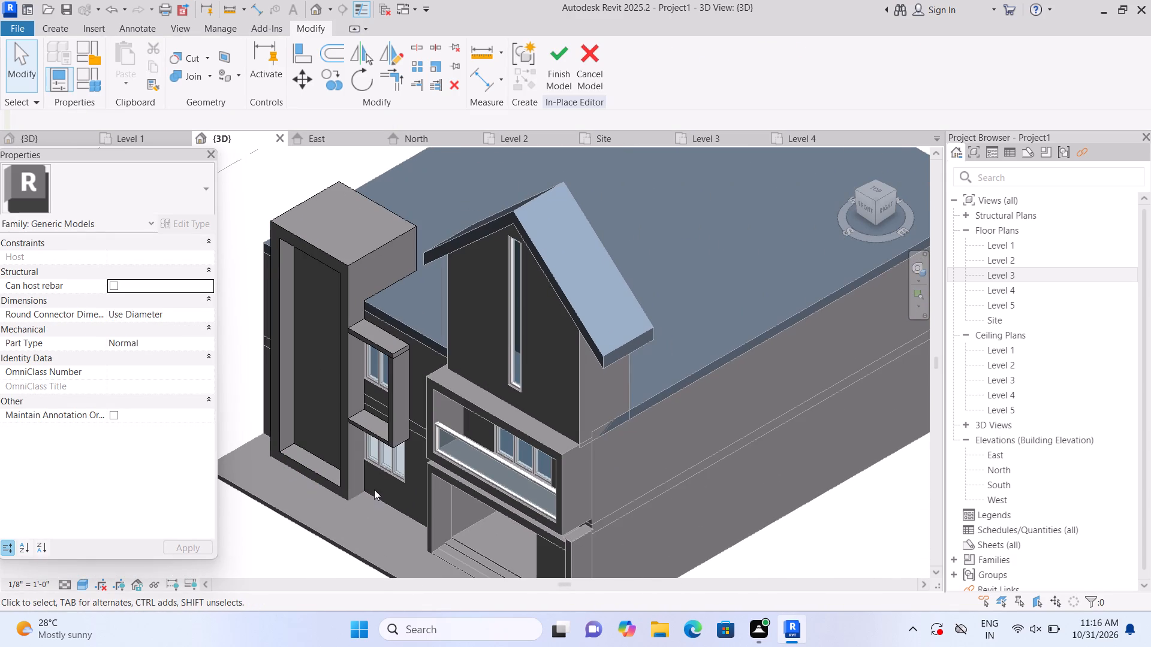
pyautogui.scroll(1, 376, 479)
pyautogui.scroll(-3, 382, 472)
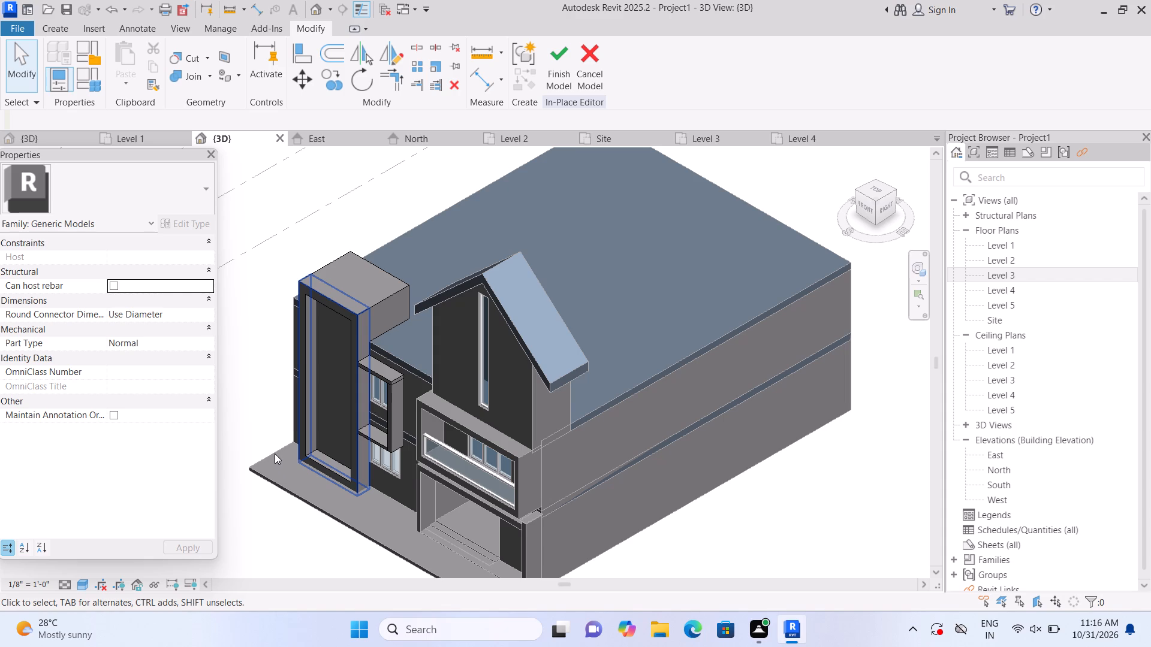
pyautogui.click(206, 73)
pyautogui.click(215, 98)
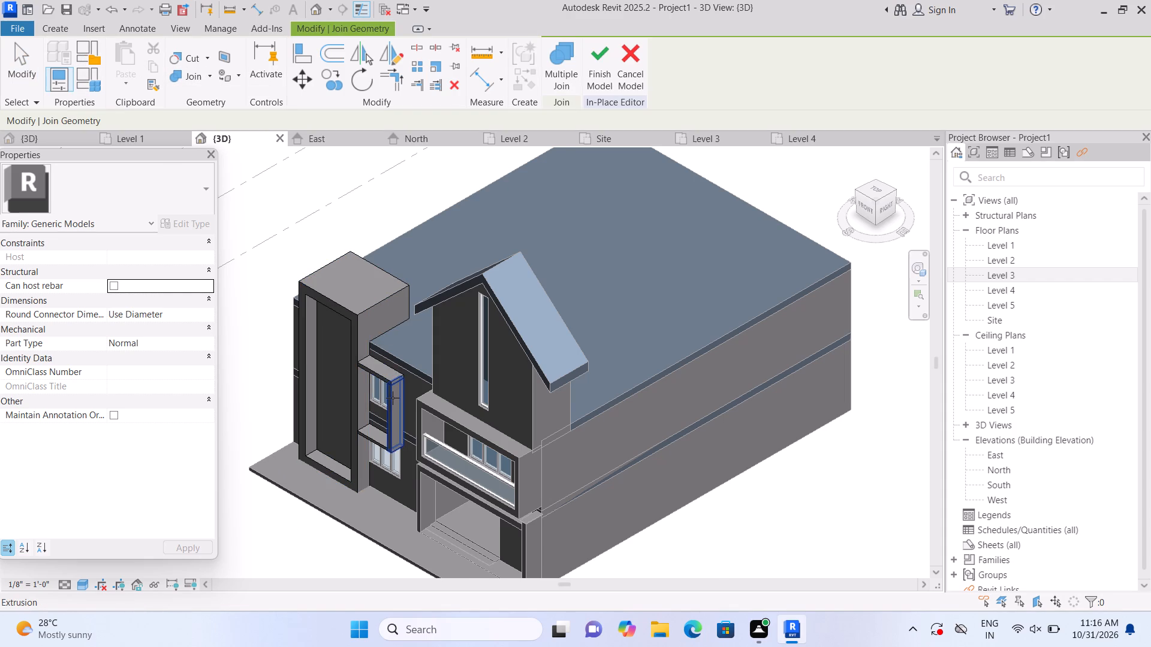
pyautogui.scroll(2, 393, 398)
pyautogui.click(393, 398)
pyautogui.doubleClick(381, 375)
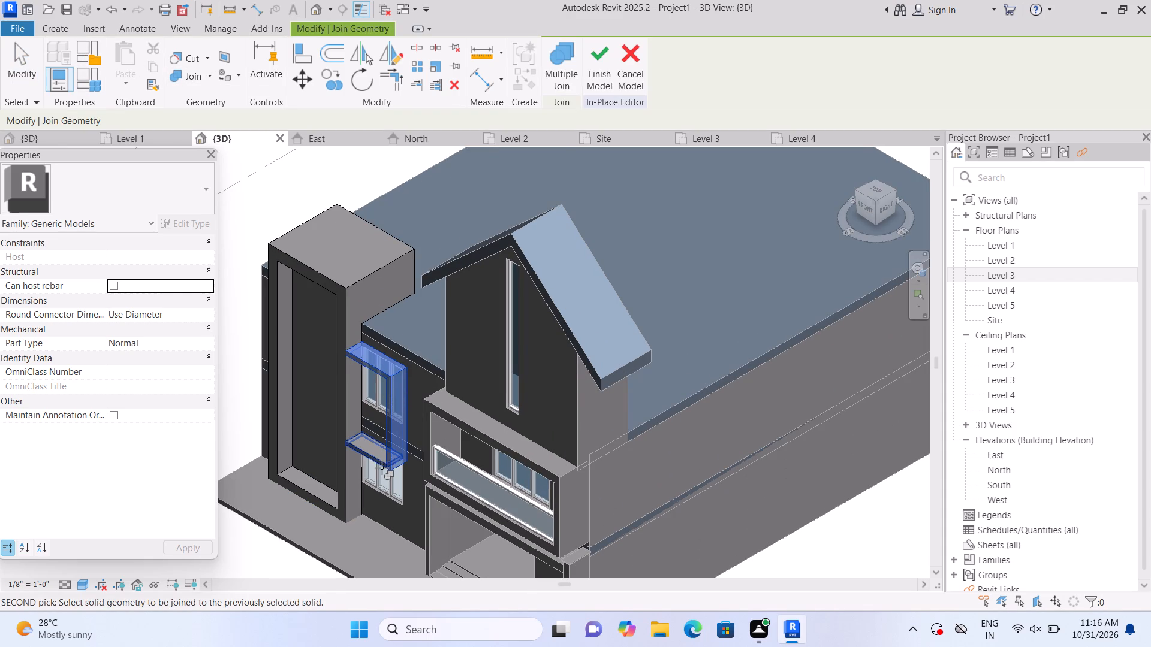
pyautogui.press('Escape')
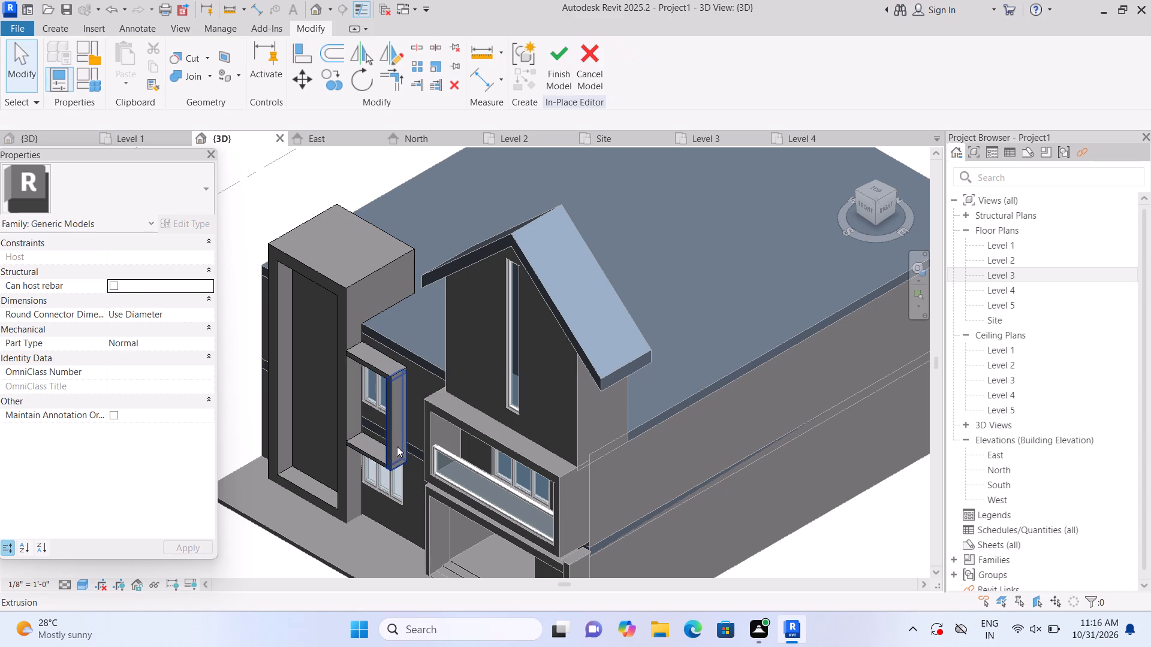
# Examine the projecting window frame's extrusions and how the frame sits within the whole front facade.
pyautogui.click(397, 446)
pyautogui.click(379, 457)
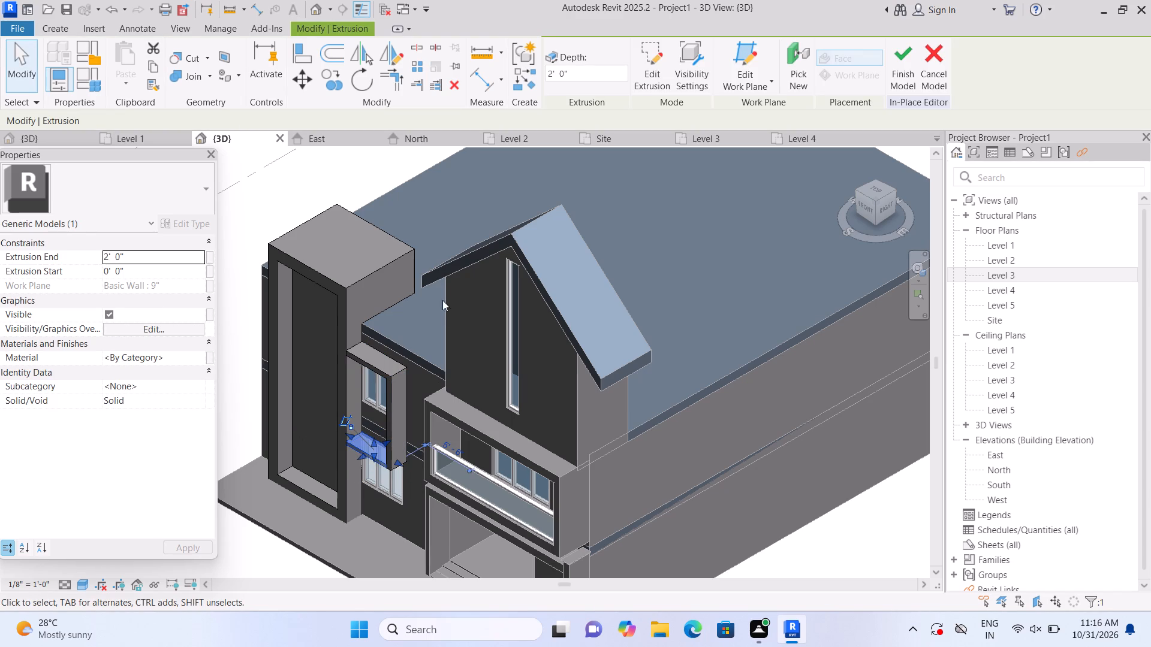
pyautogui.press('Escape')
pyautogui.scroll(-1, 447, 258)
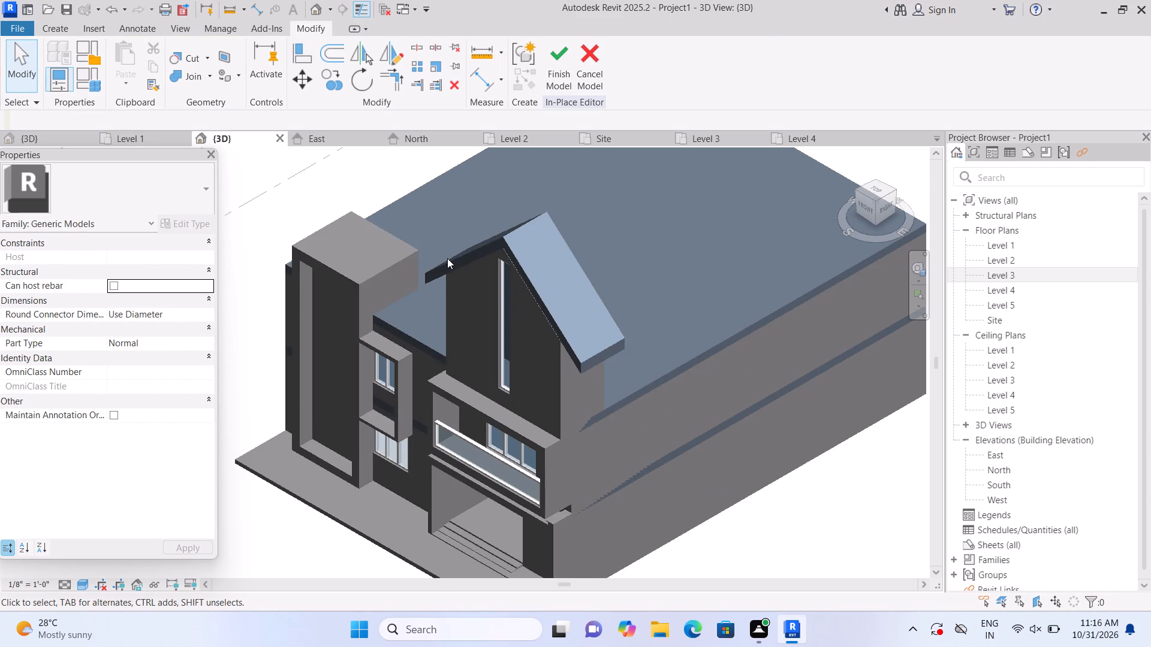
pyautogui.moveTo(279, 544); pyautogui.dragTo(320, 511, button='middle')
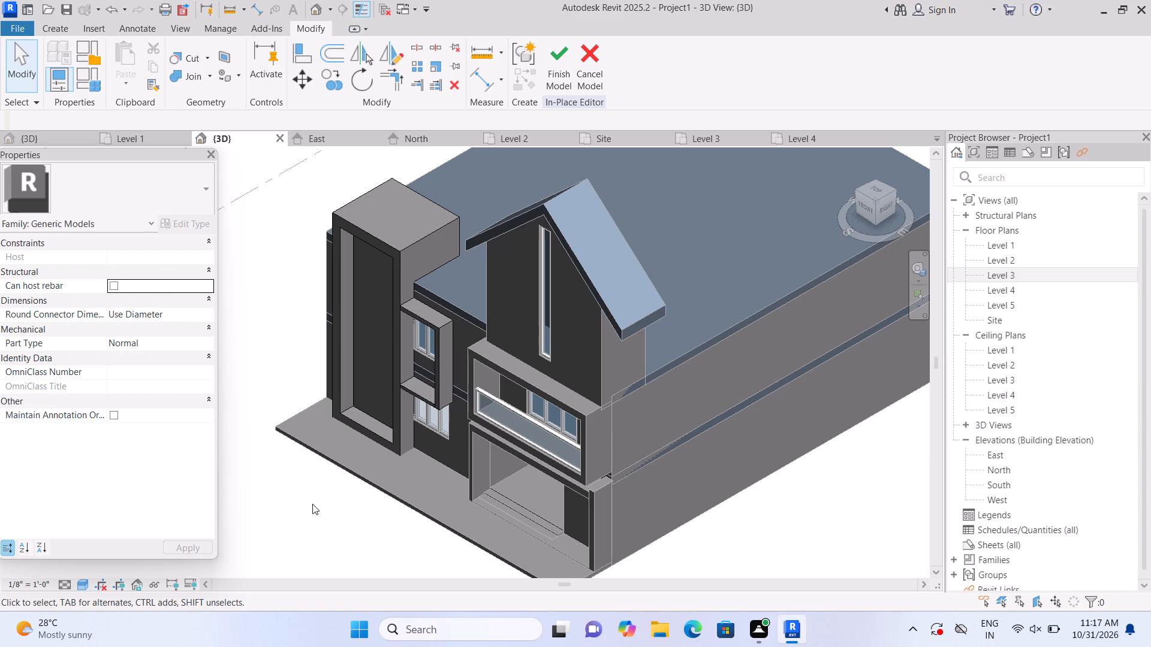
pyautogui.scroll(6, 395, 421)
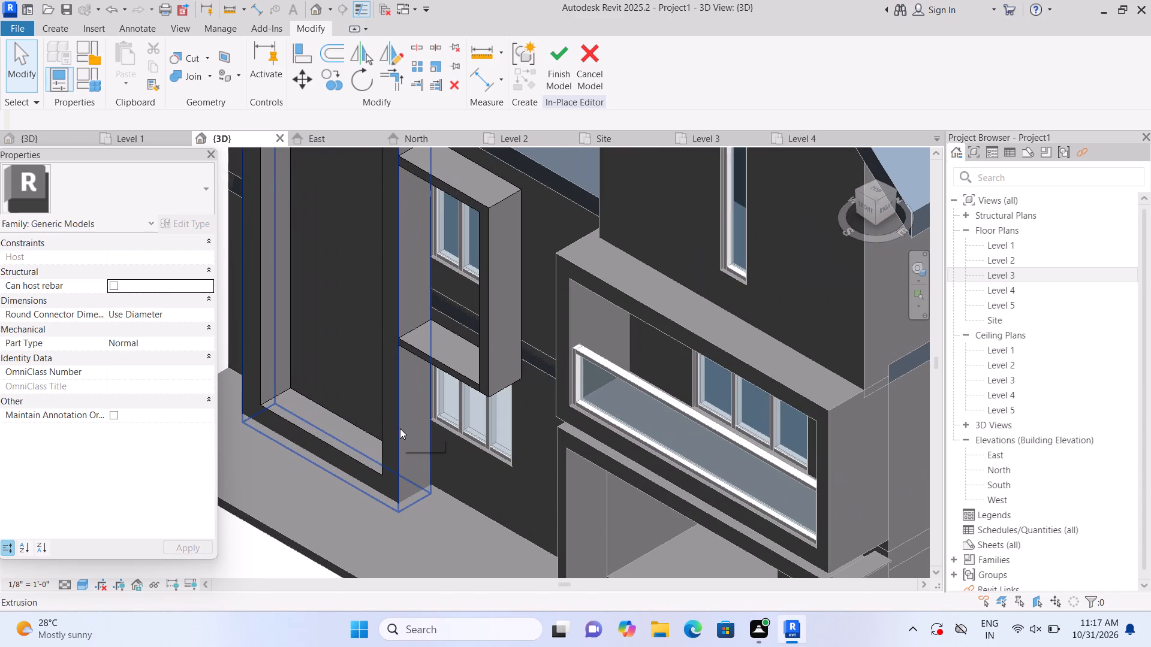
pyautogui.scroll(-7, 414, 422)
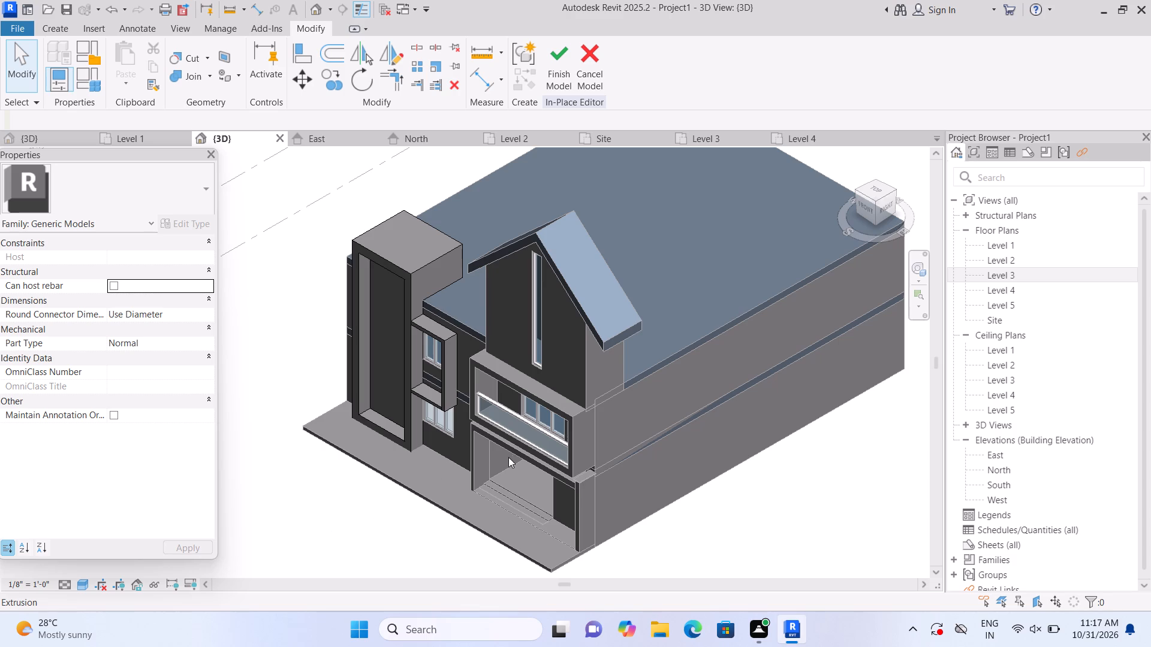
pyautogui.scroll(5, 528, 412)
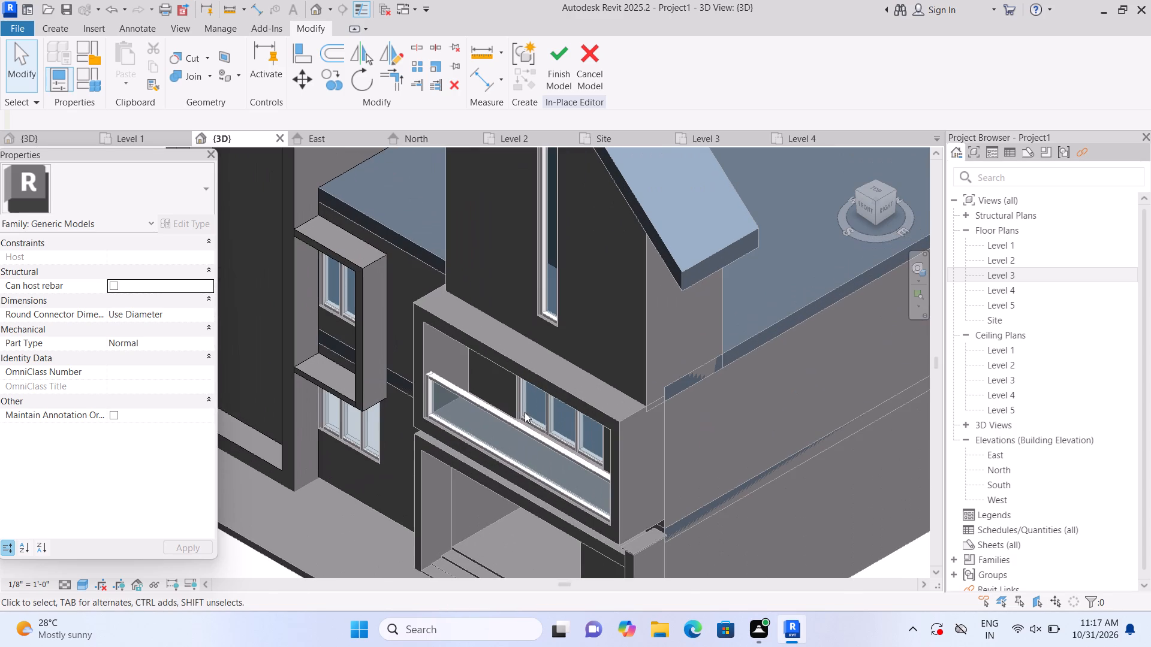
pyautogui.scroll(-3, 525, 413)
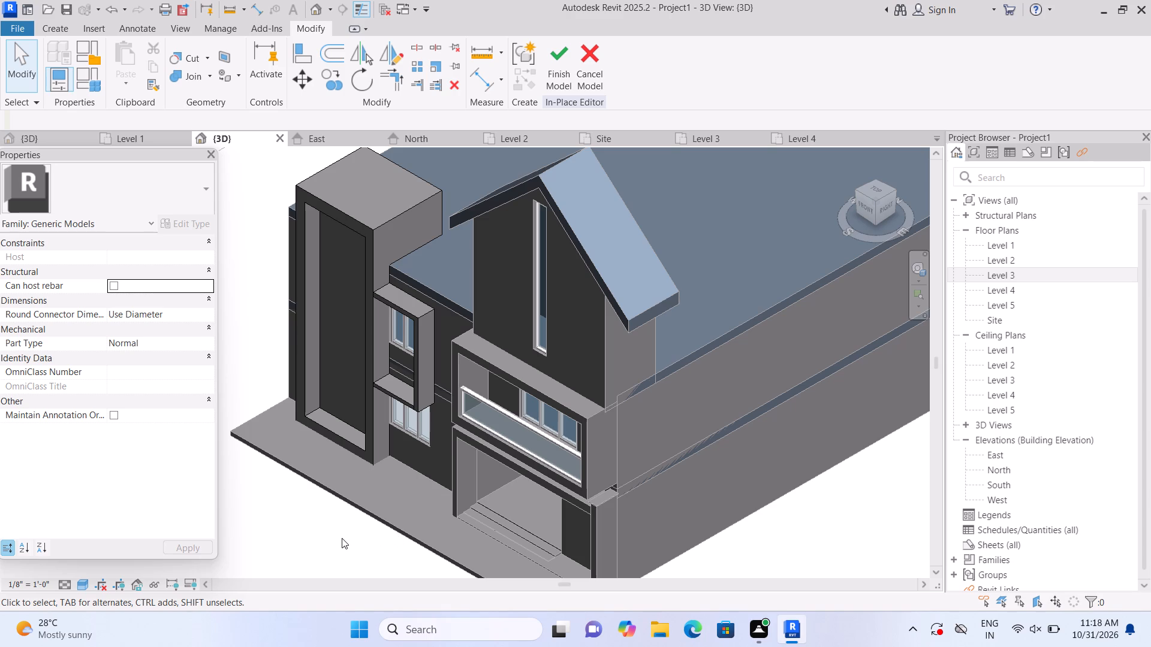
pyautogui.scroll(-1, 342, 538)
pyautogui.moveTo(345, 543); pyautogui.dragTo(362, 486, button='middle')
pyautogui.scroll(2, 360, 486)
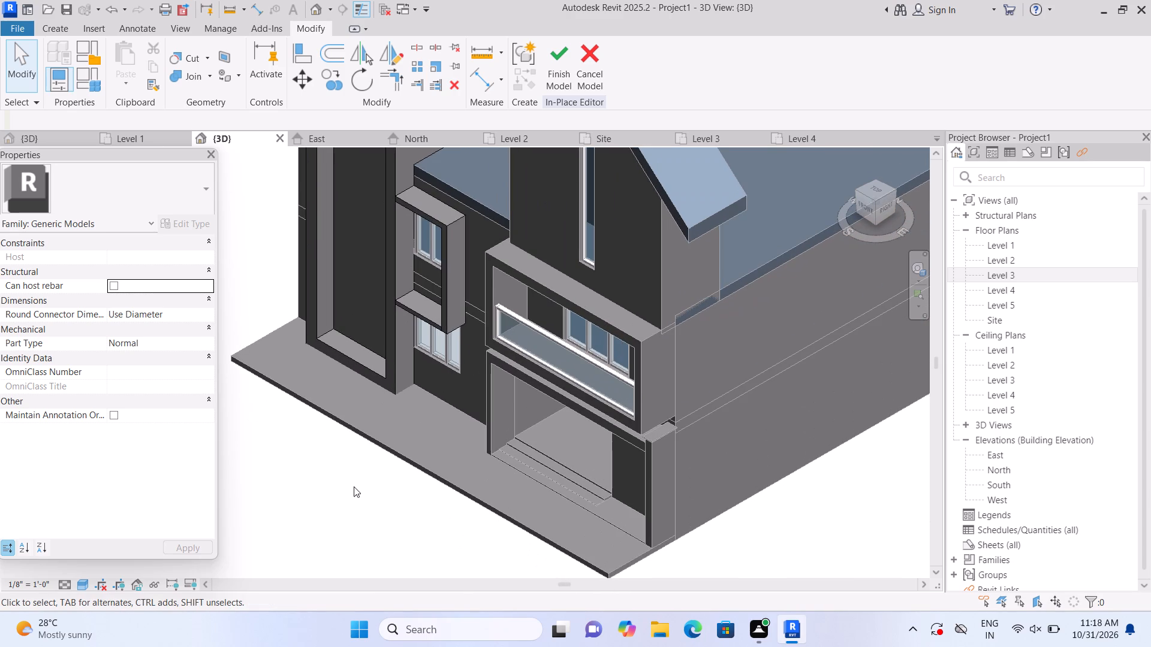
# Start a new extrusion with the side wall below the gable roof's eave as its work plane.
pyautogui.keyDown('shift'); pyautogui.moveTo(315, 473); pyautogui.dragTo(525, 477, button='middle'); pyautogui.keyUp('shift')
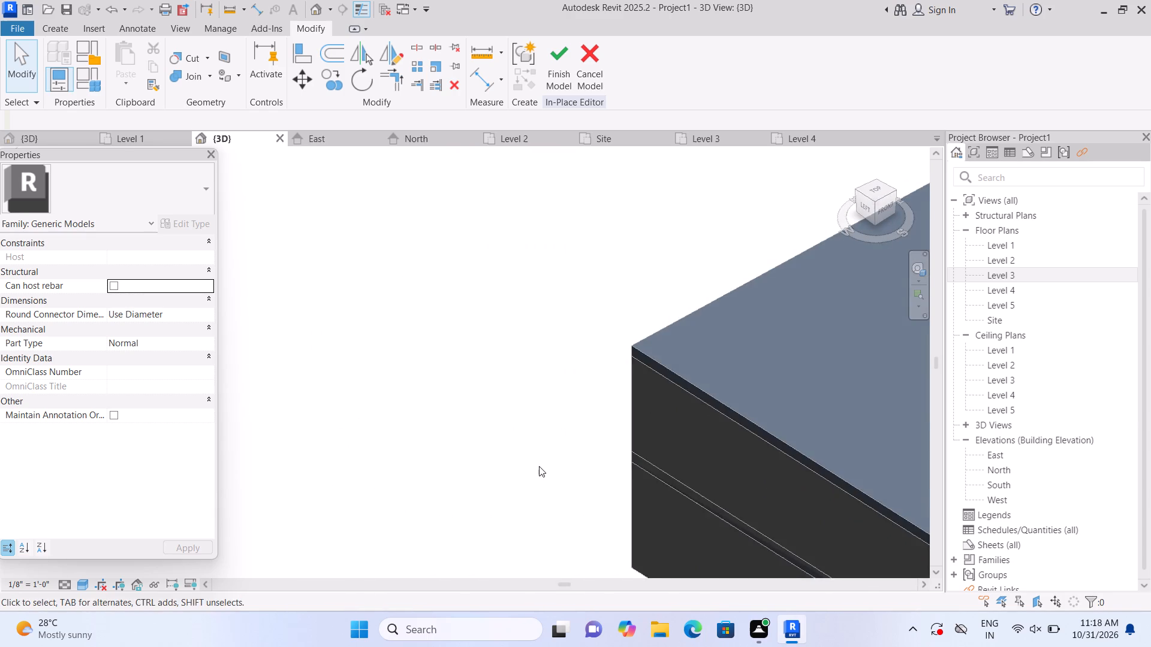
pyautogui.moveTo(561, 446); pyautogui.dragTo(224, 332, button='middle')
pyautogui.keyDown('shift'); pyautogui.moveTo(284, 482); pyautogui.dragTo(388, 491, button='middle'); pyautogui.keyUp('shift')
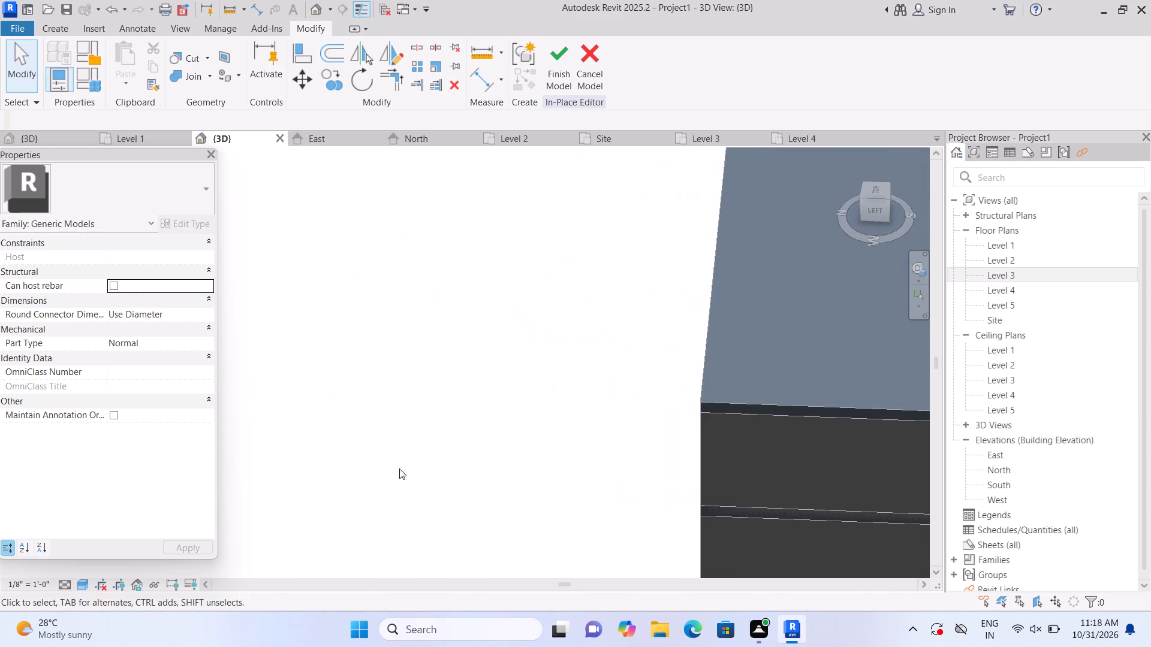
pyautogui.scroll(1, 462, 397)
pyautogui.moveTo(462, 397); pyautogui.dragTo(153, 414, button='middle')
pyautogui.keyDown('shift'); pyautogui.moveTo(647, 428); pyautogui.dragTo(574, 429, button='middle'); pyautogui.keyUp('shift')
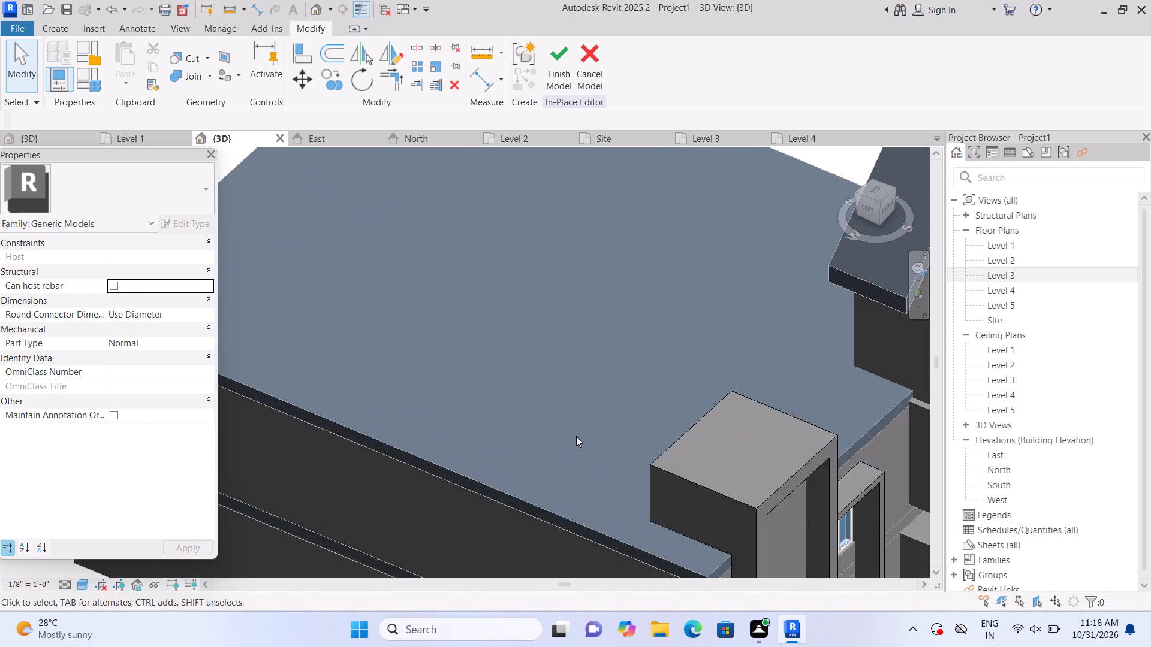
pyautogui.scroll(1, 867, 424)
pyautogui.moveTo(872, 425); pyautogui.dragTo(735, 401, button='middle')
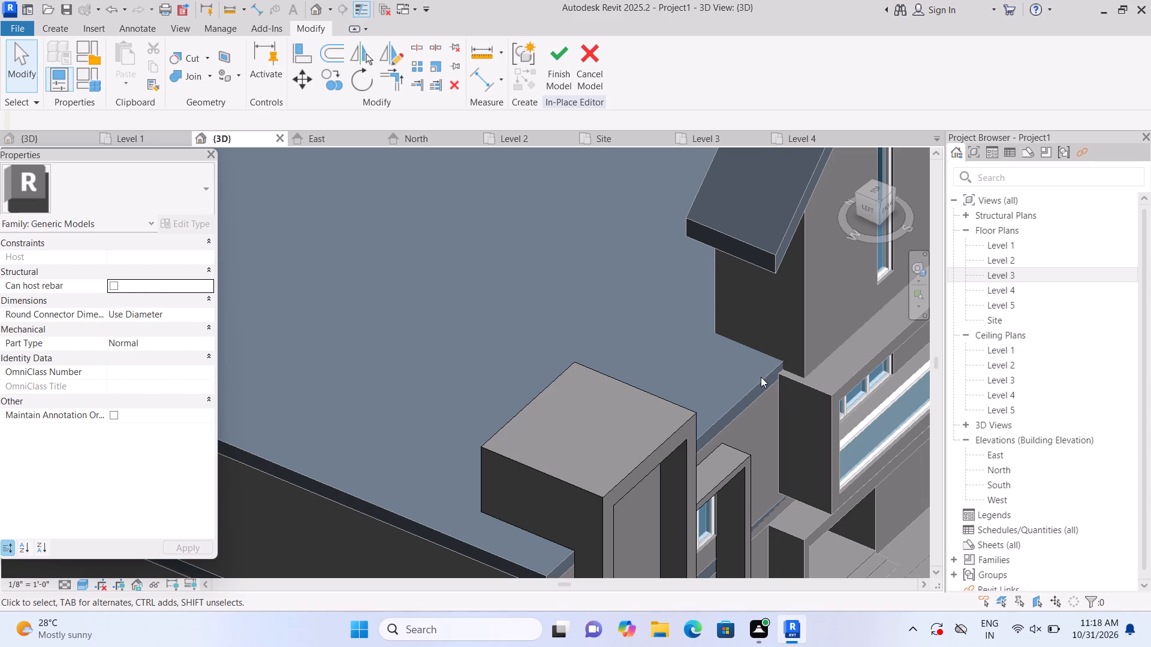
pyautogui.keyDown('shift'); pyautogui.moveTo(737, 394); pyautogui.dragTo(739, 388, button='middle'); pyautogui.keyUp('shift')
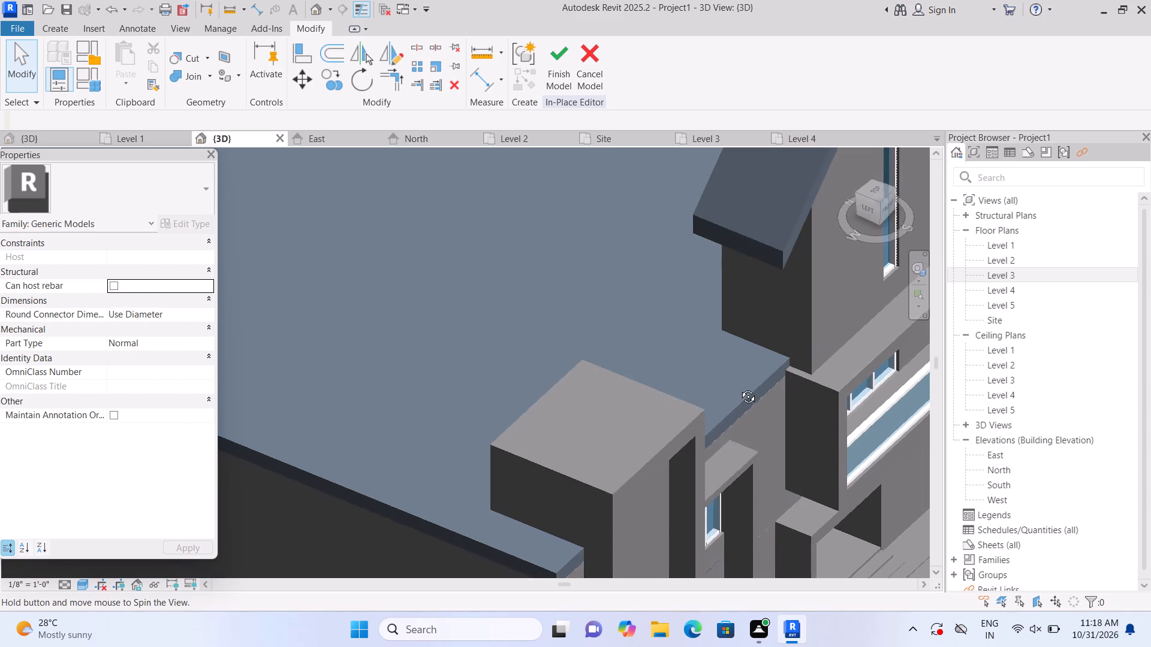
pyautogui.keyDown('shift'); pyautogui.moveTo(739, 388); pyautogui.dragTo(737, 335, button='middle'); pyautogui.keyUp('shift')
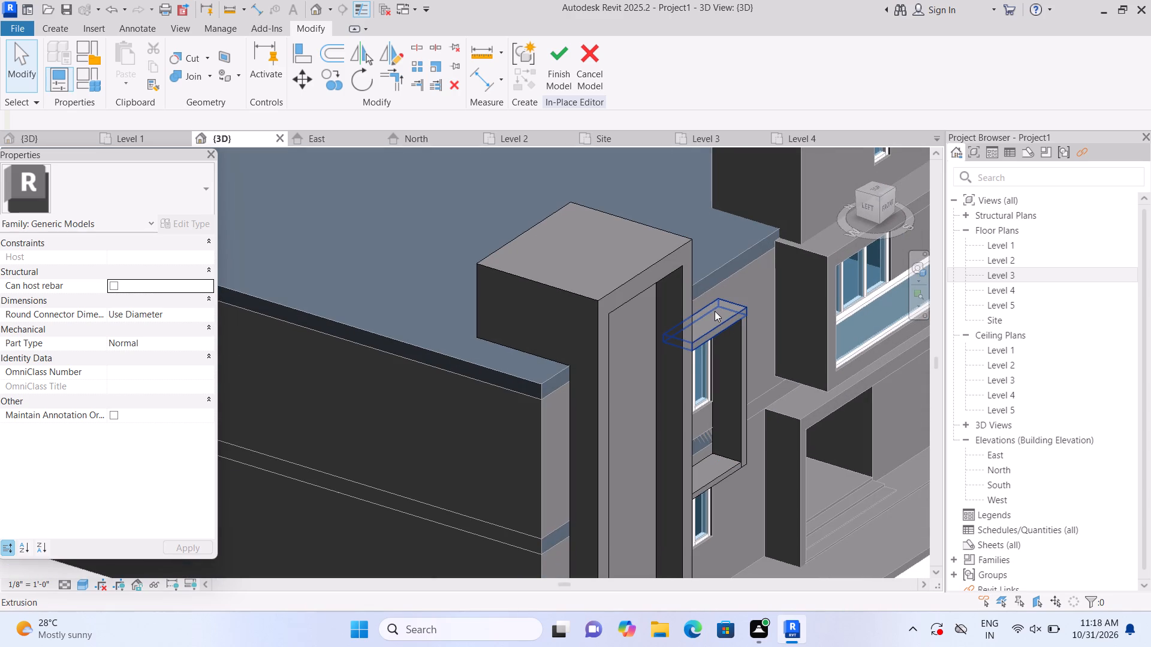
pyautogui.moveTo(730, 234); pyautogui.dragTo(592, 437, button='middle')
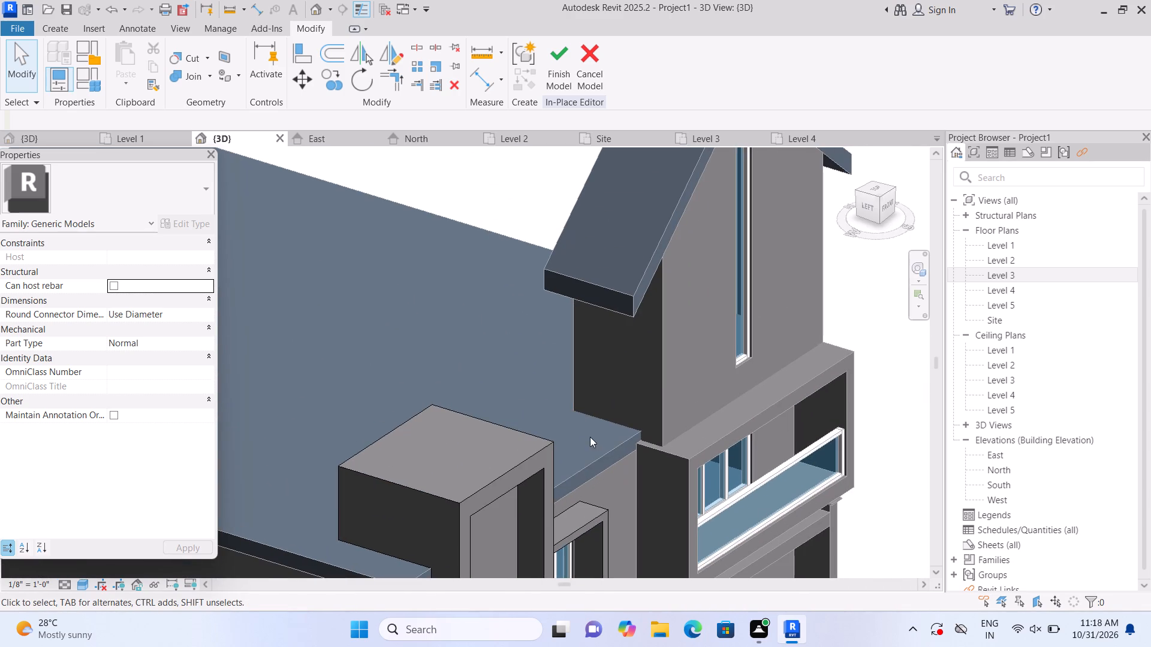
pyautogui.keyDown('shift'); pyautogui.moveTo(493, 461); pyautogui.dragTo(501, 427, button='middle'); pyautogui.keyUp('shift')
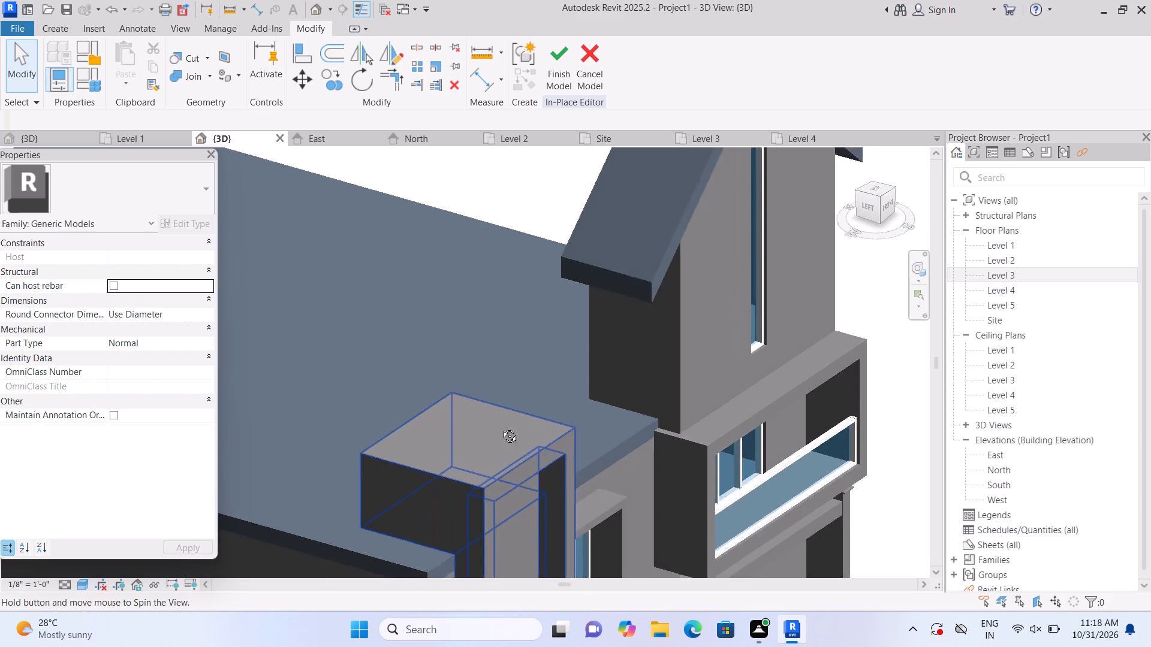
pyautogui.keyDown('shift'); pyautogui.moveTo(501, 427); pyautogui.dragTo(504, 408, button='middle'); pyautogui.keyUp('shift')
pyautogui.scroll(1, 620, 328)
pyautogui.moveTo(655, 297); pyautogui.dragTo(505, 440, button='middle')
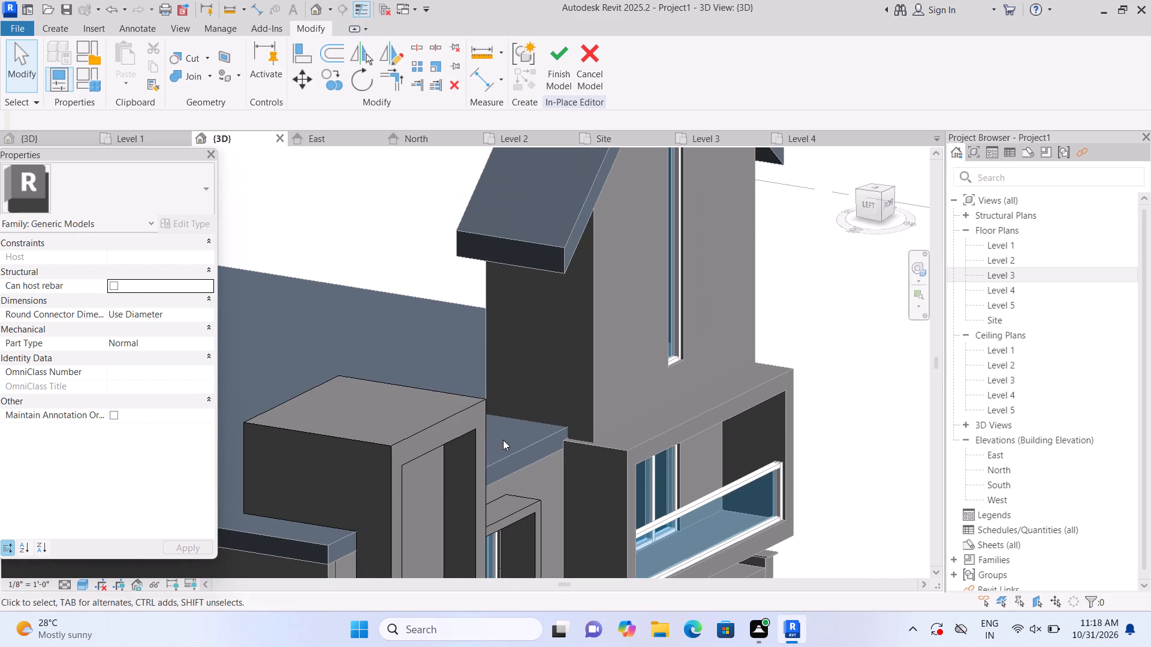
pyautogui.click(58, 29)
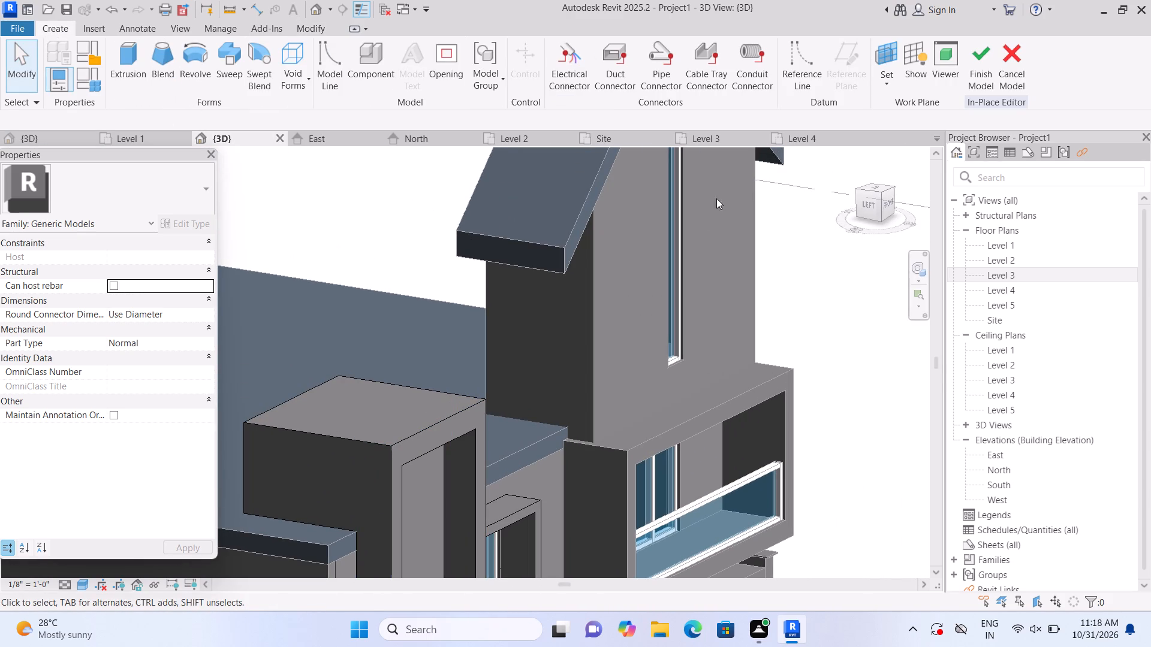
pyautogui.click(128, 67)
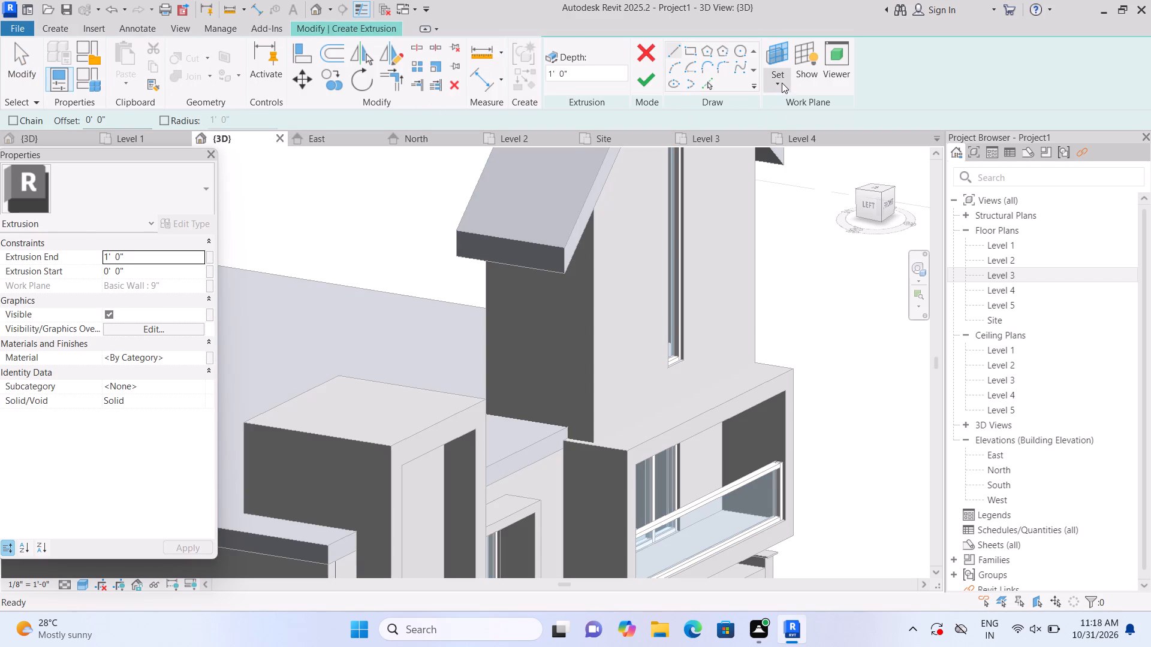
pyautogui.click(782, 83)
pyautogui.click(792, 137)
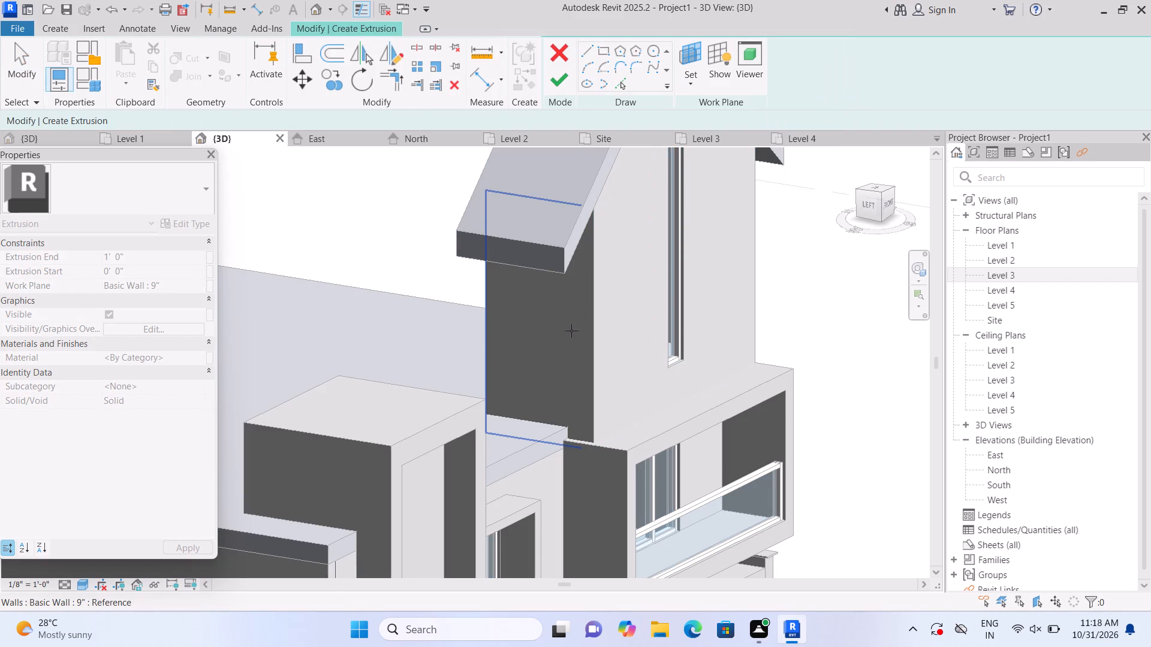
pyautogui.click(571, 331)
# Sketch a rectangle about 0'-6" by 0'-6" high on the gable volume's side wall, just below the eave.
pyautogui.click(693, 49)
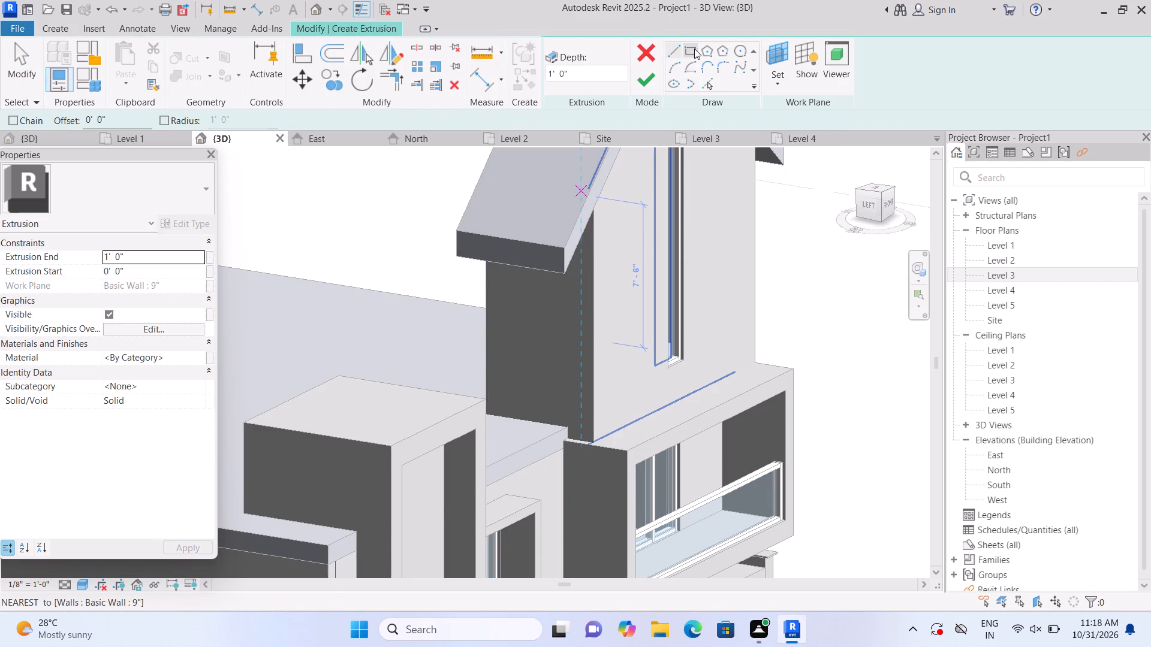
pyautogui.scroll(1, 550, 285)
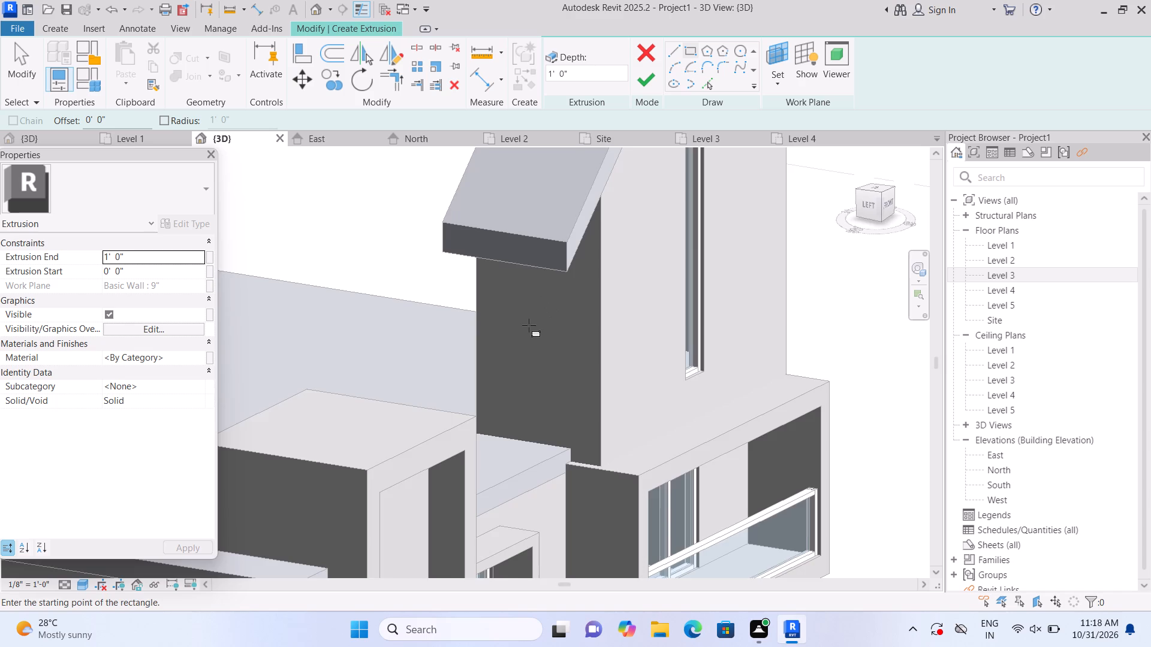
pyautogui.keyDown('shift'); pyautogui.moveTo(529, 325); pyautogui.dragTo(536, 278, button='middle'); pyautogui.keyUp('shift')
pyautogui.moveTo(578, 214); pyautogui.dragTo(510, 354, button='middle')
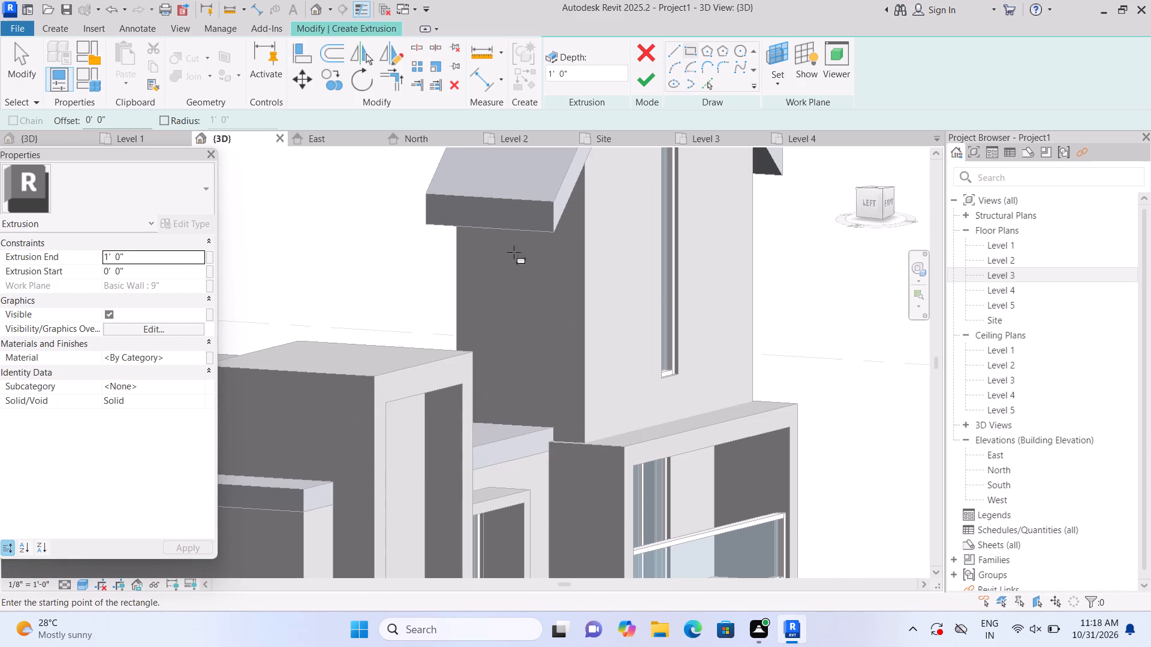
pyautogui.click(510, 237)
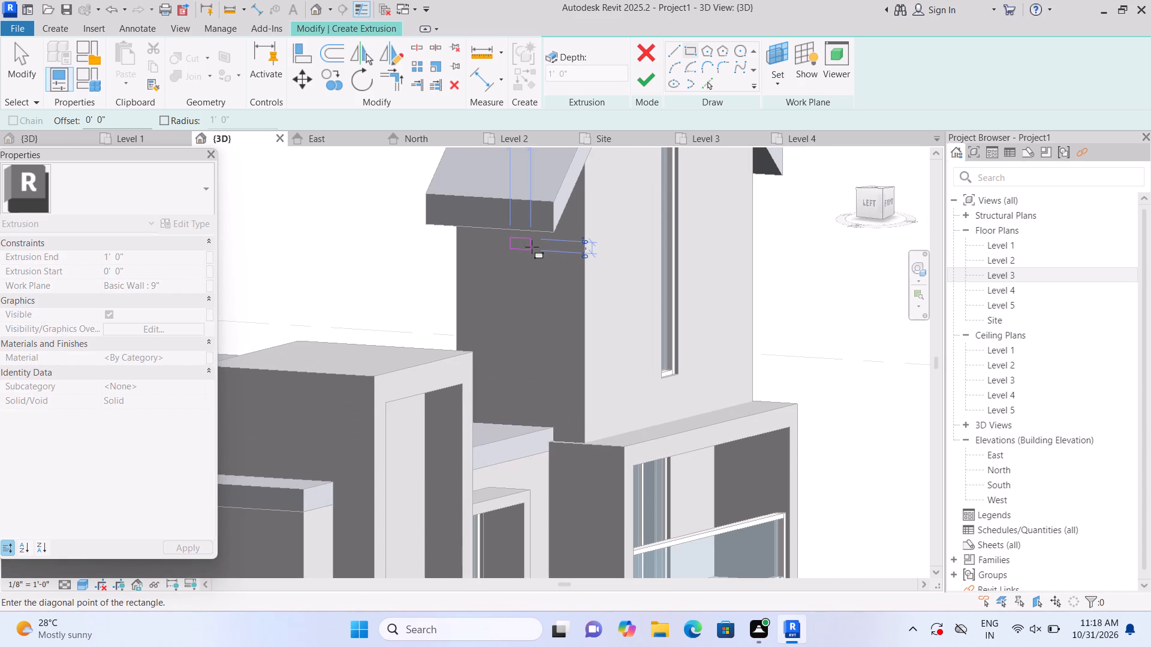
pyautogui.press('Escape')
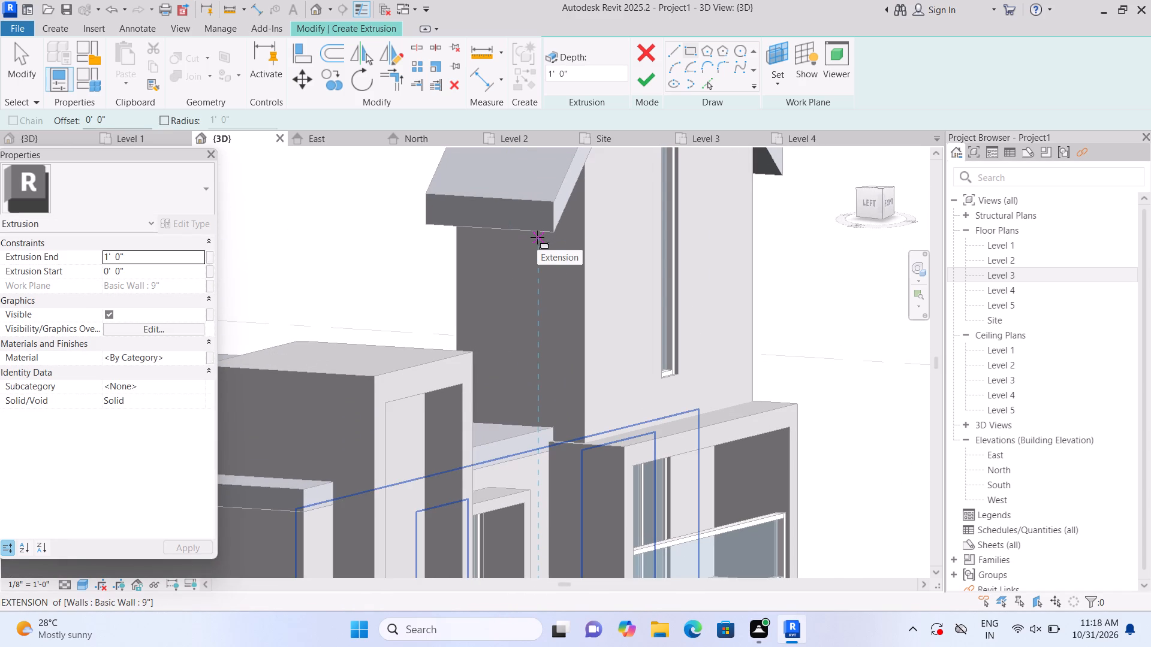
pyautogui.click(537, 237)
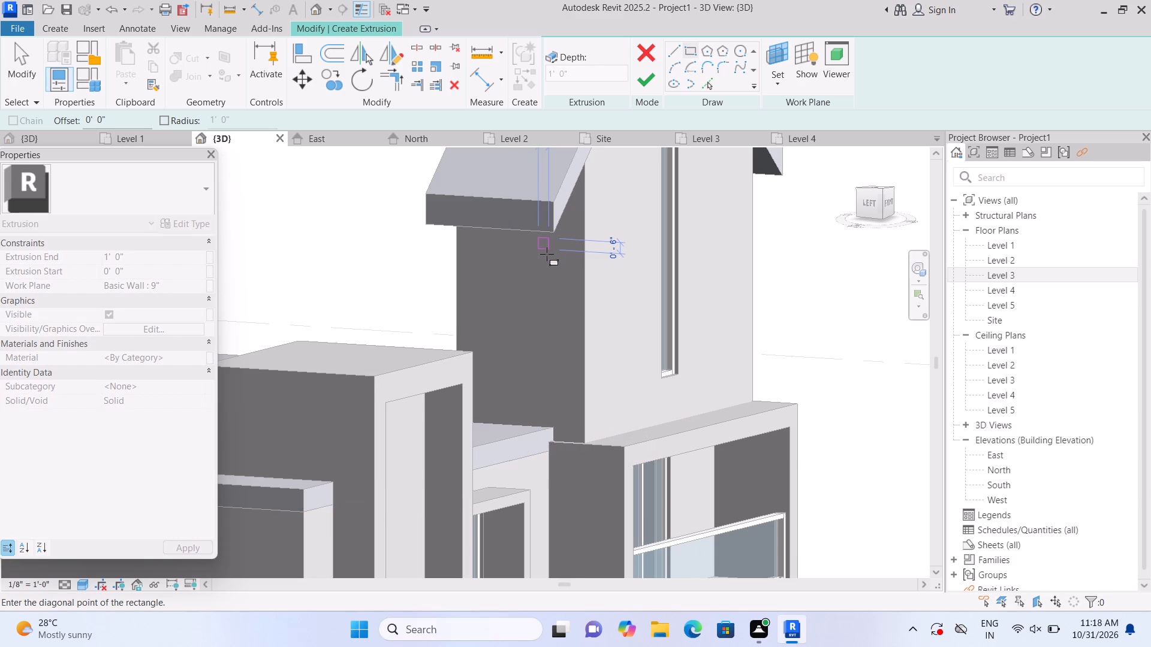
pyautogui.click(547, 254)
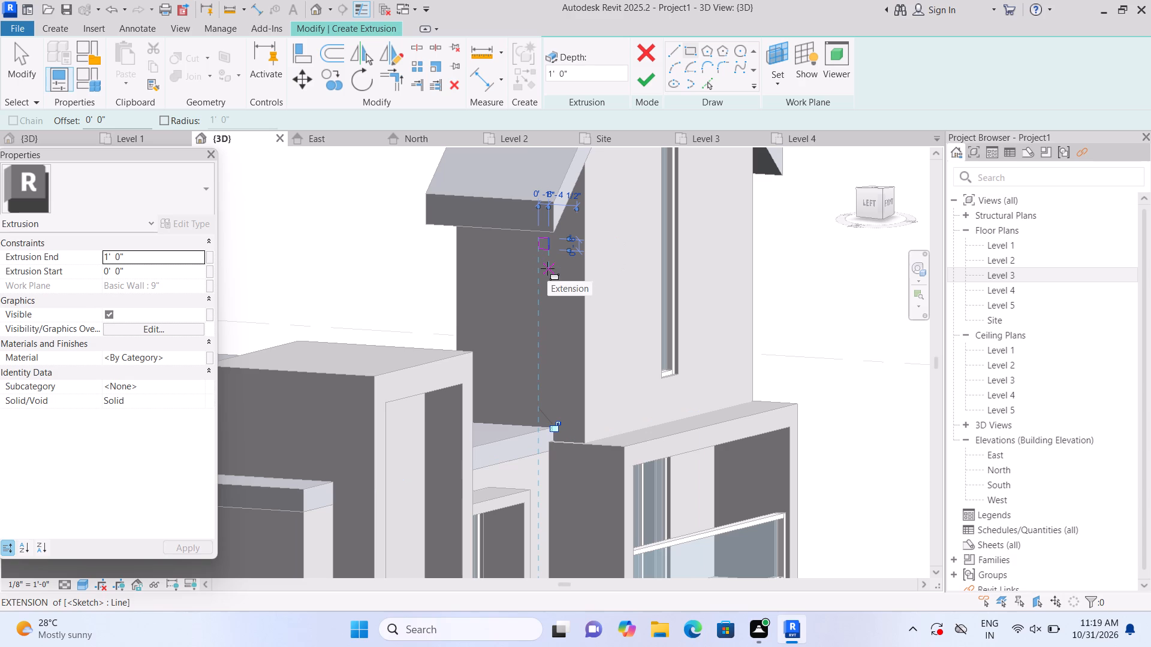
# Sketch a second rectangle about 0'-6" wide and 0'-7" high directly below the first, aligned with its sides.
pyautogui.click(547, 268)
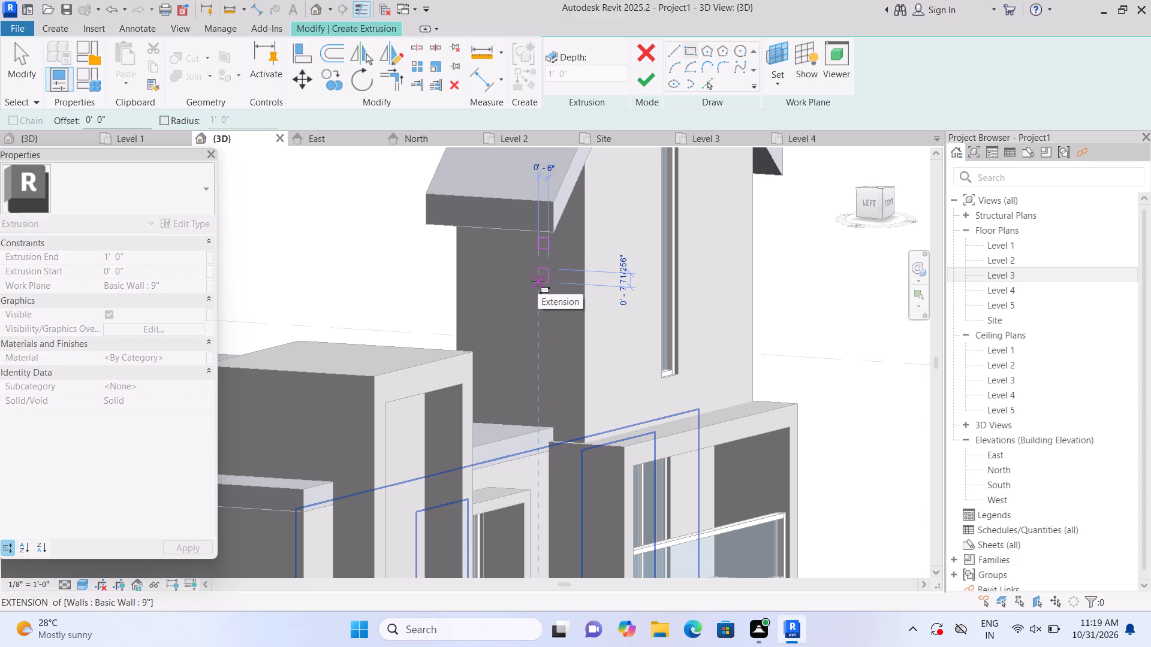
pyautogui.doubleClick(538, 282)
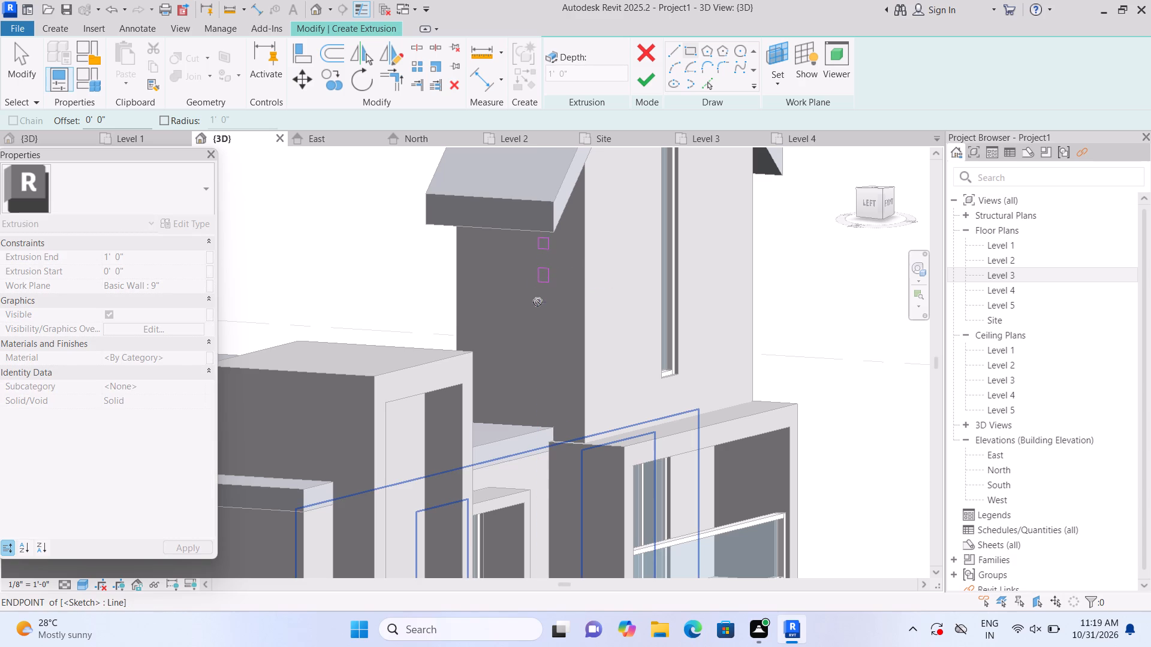
# Sketch four more rectangles about 0'-6" by 0'-6", evenly spaced in a column below the second, and finish the extrusion.
pyautogui.scroll(1, 538, 296)
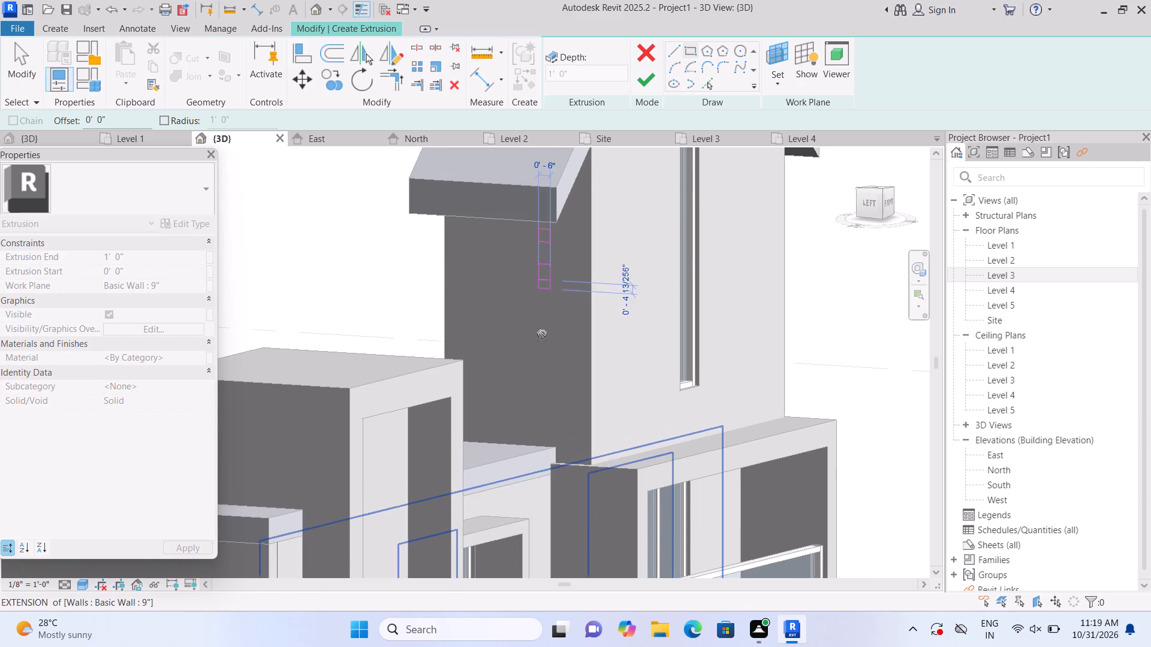
pyautogui.press('Escape')
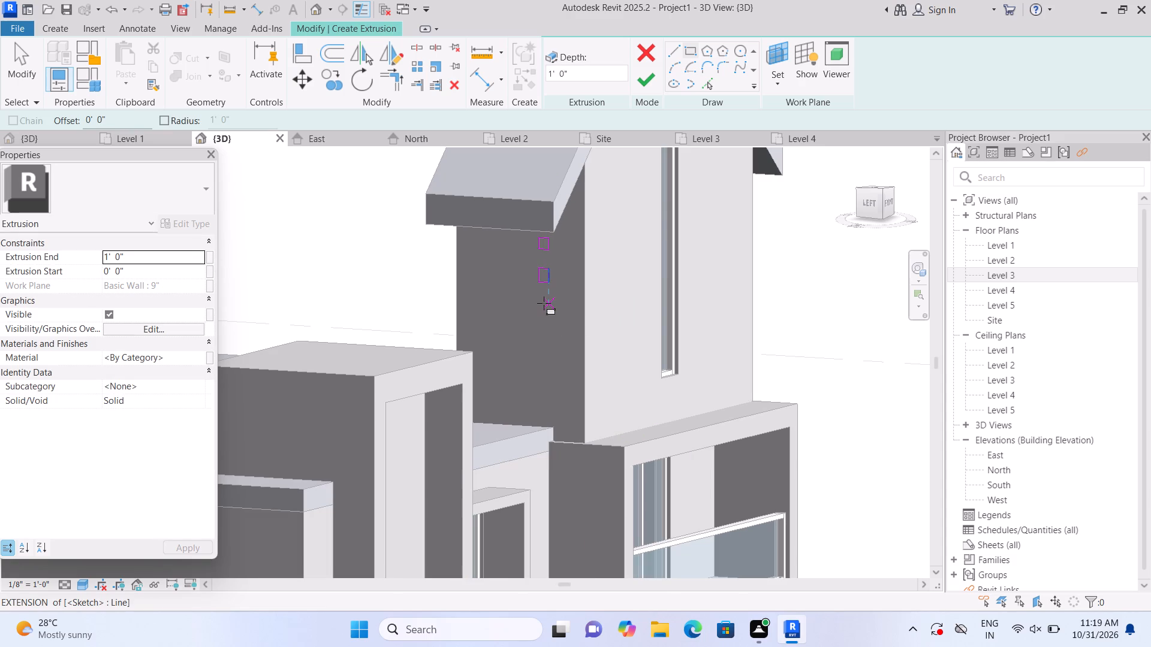
pyautogui.click(544, 301)
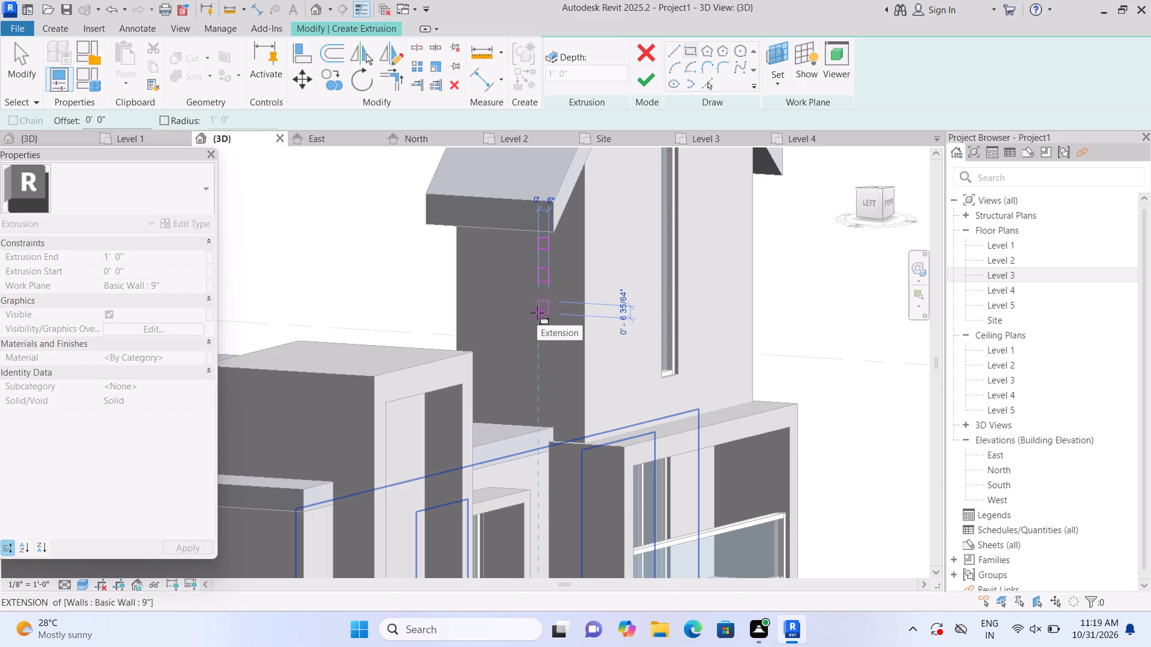
pyautogui.doubleClick(537, 313)
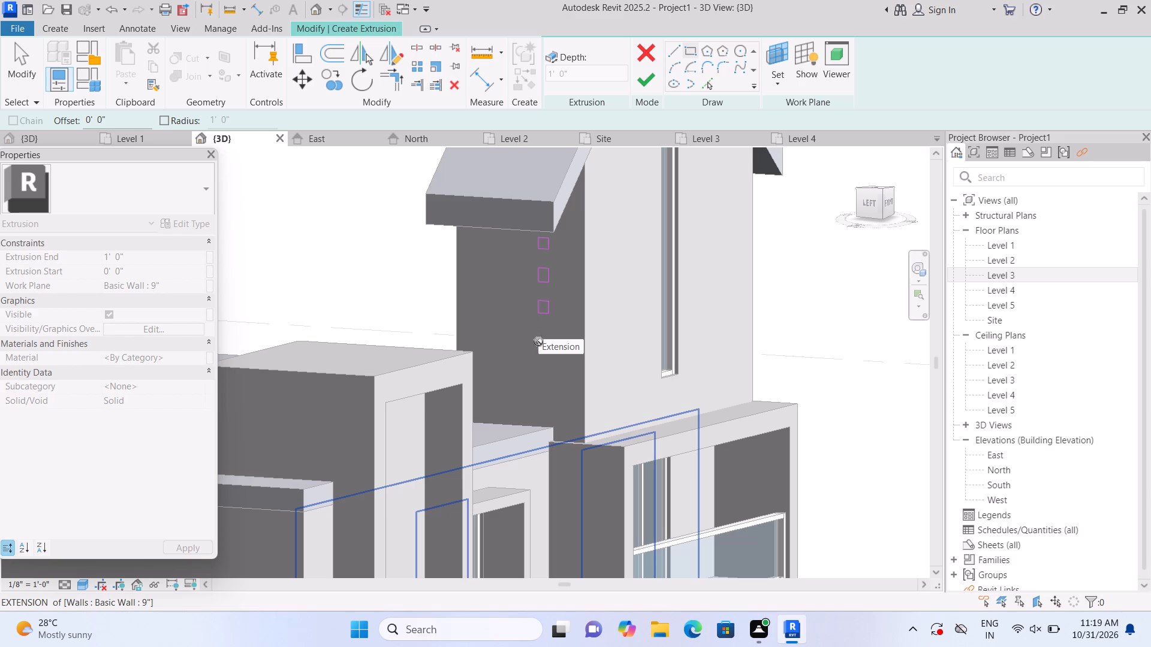
pyautogui.press('Escape')
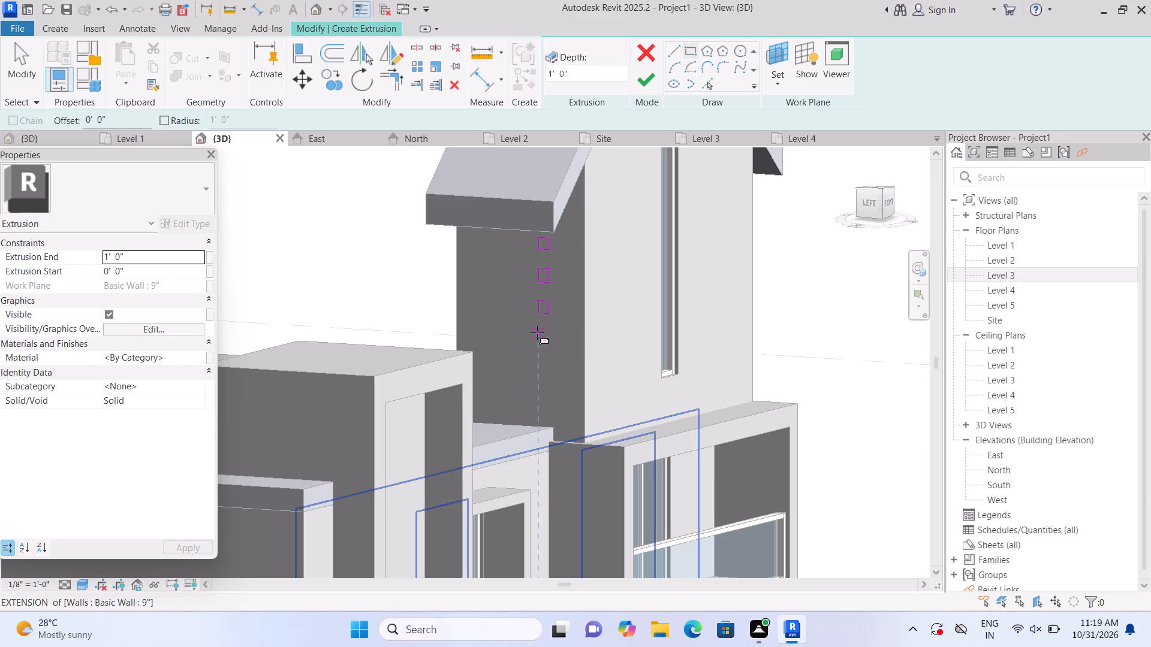
pyautogui.click(537, 332)
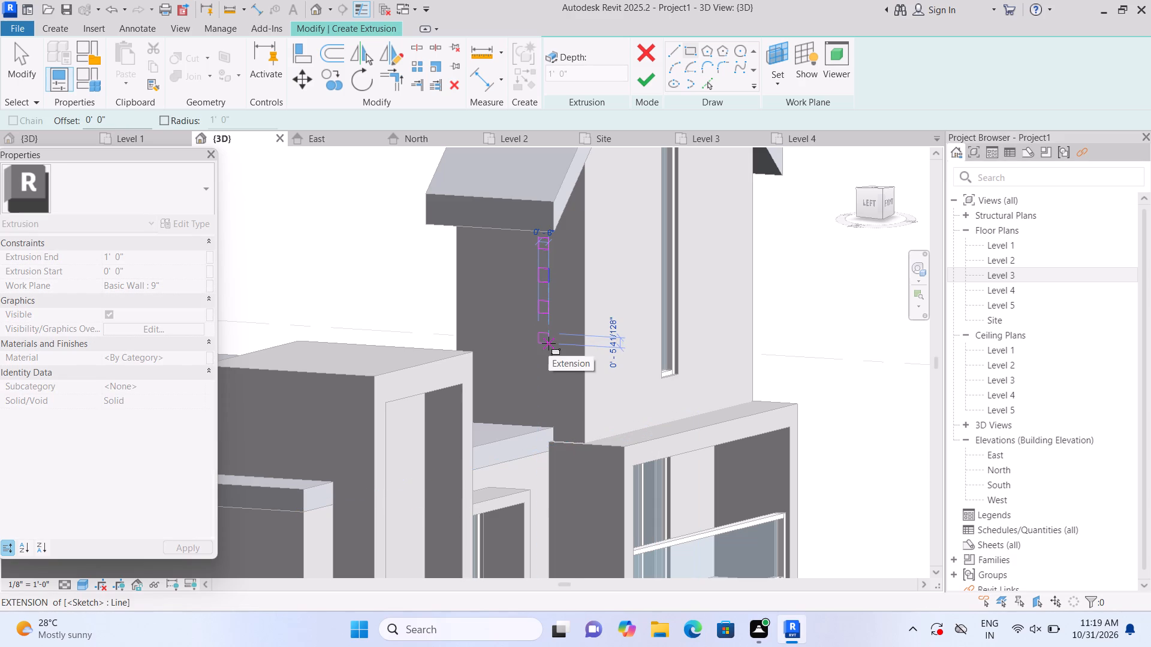
pyautogui.click(550, 345)
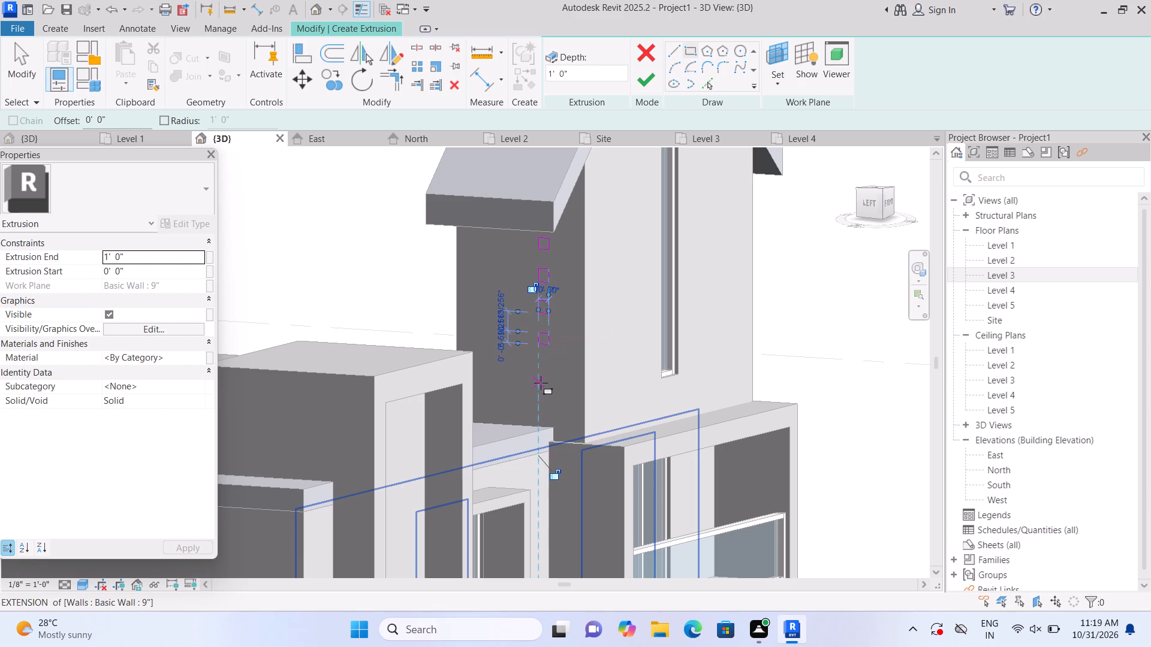
pyautogui.press('Escape')
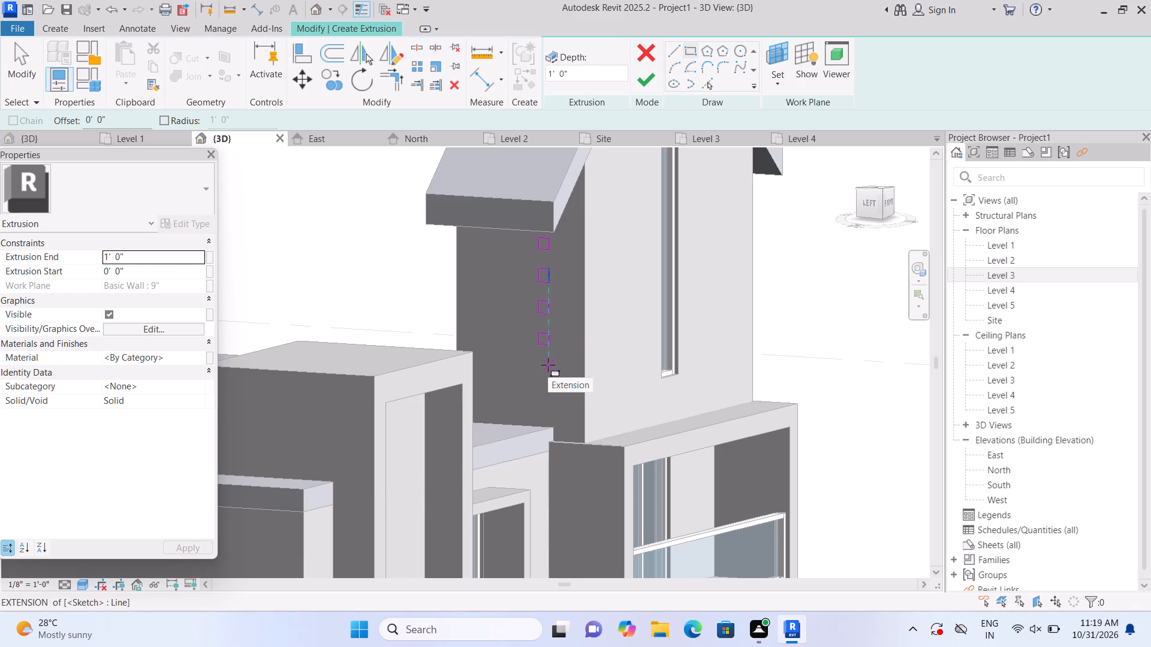
pyautogui.click(548, 365)
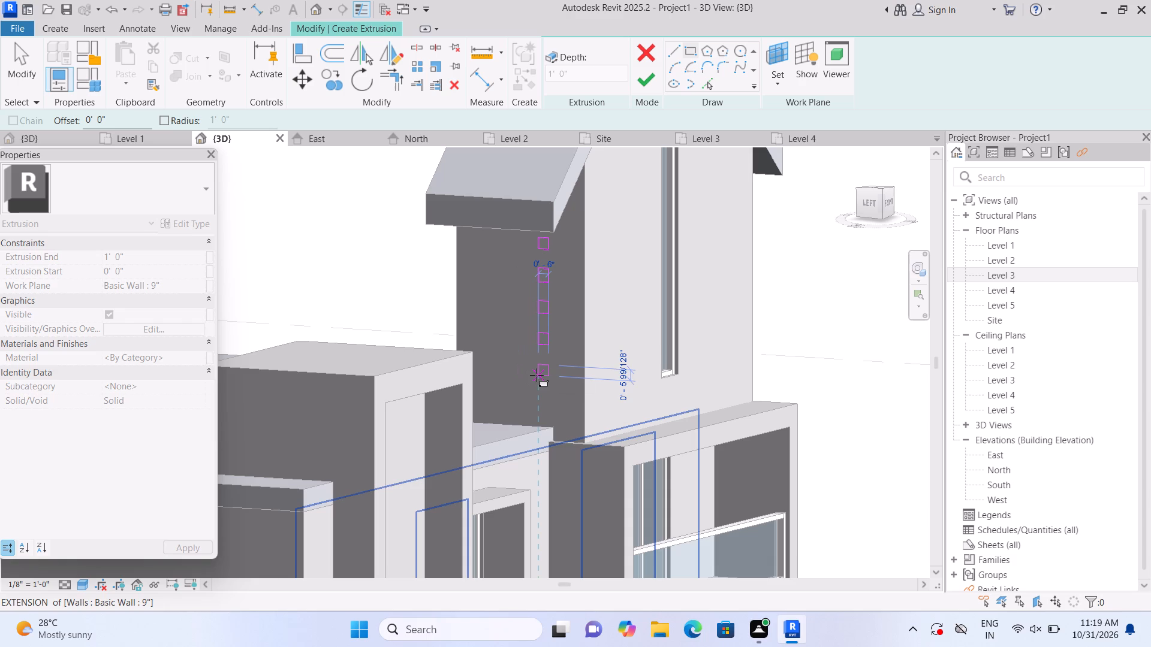
pyautogui.click(537, 375)
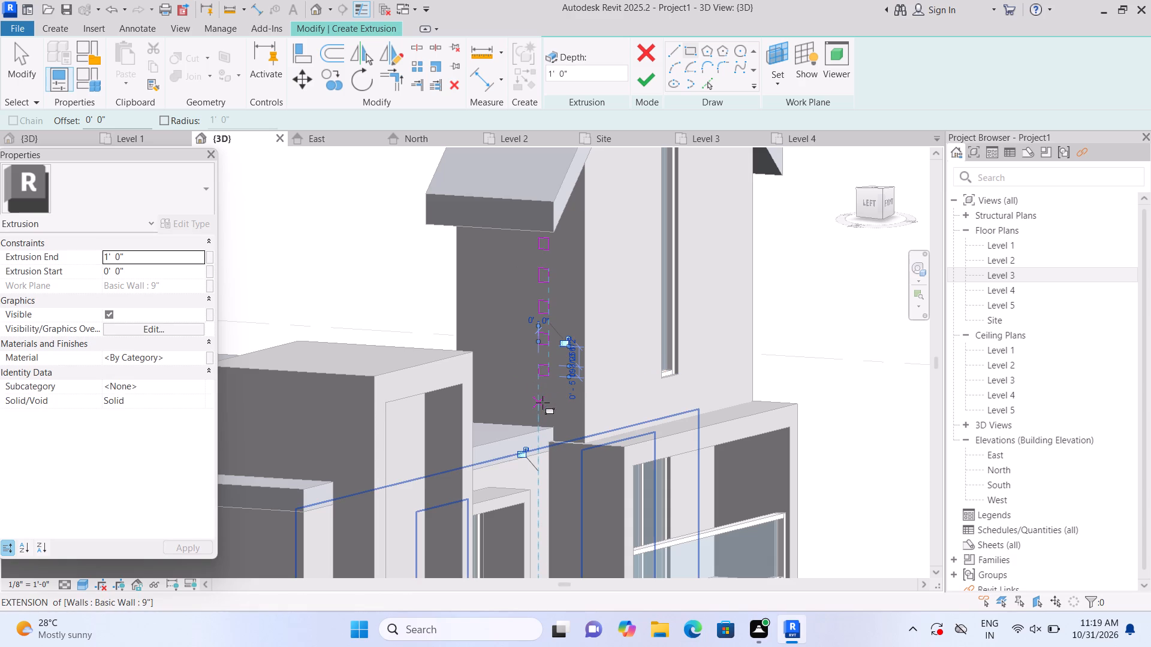
pyautogui.click(541, 397)
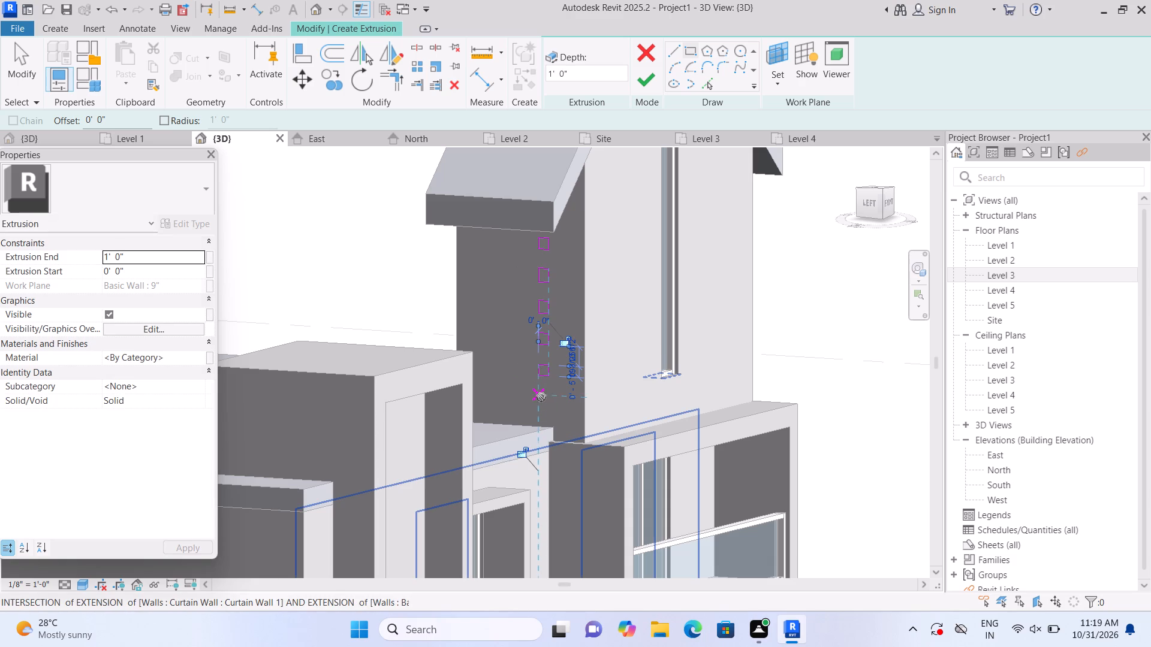
pyautogui.click(550, 409)
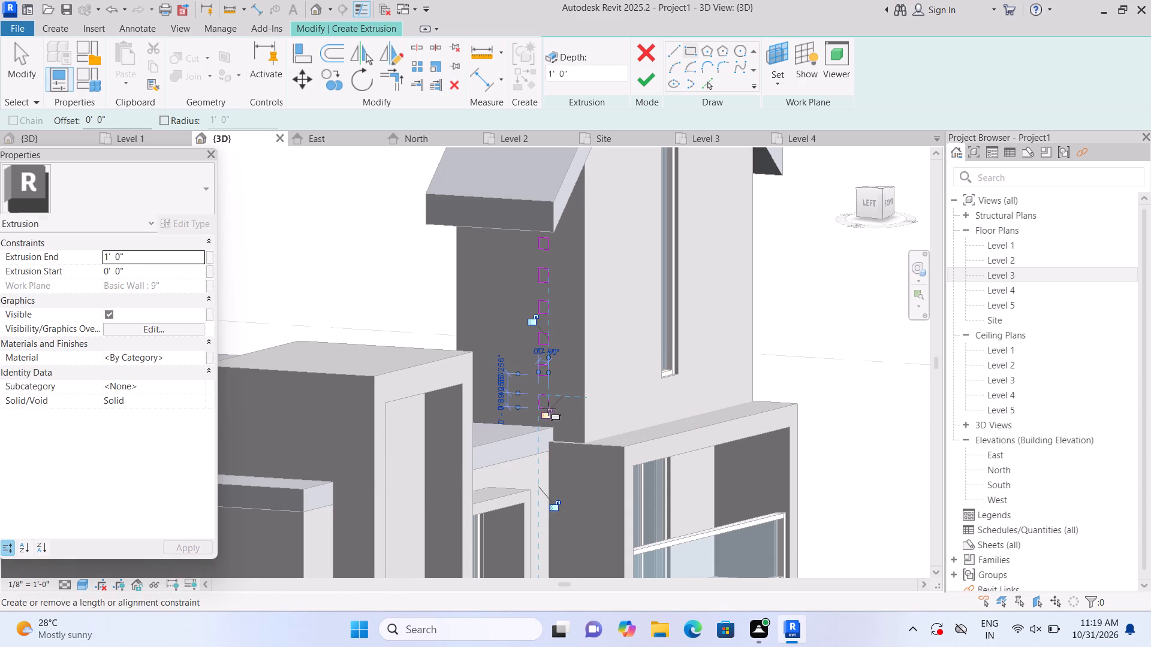
pyautogui.press('Escape')
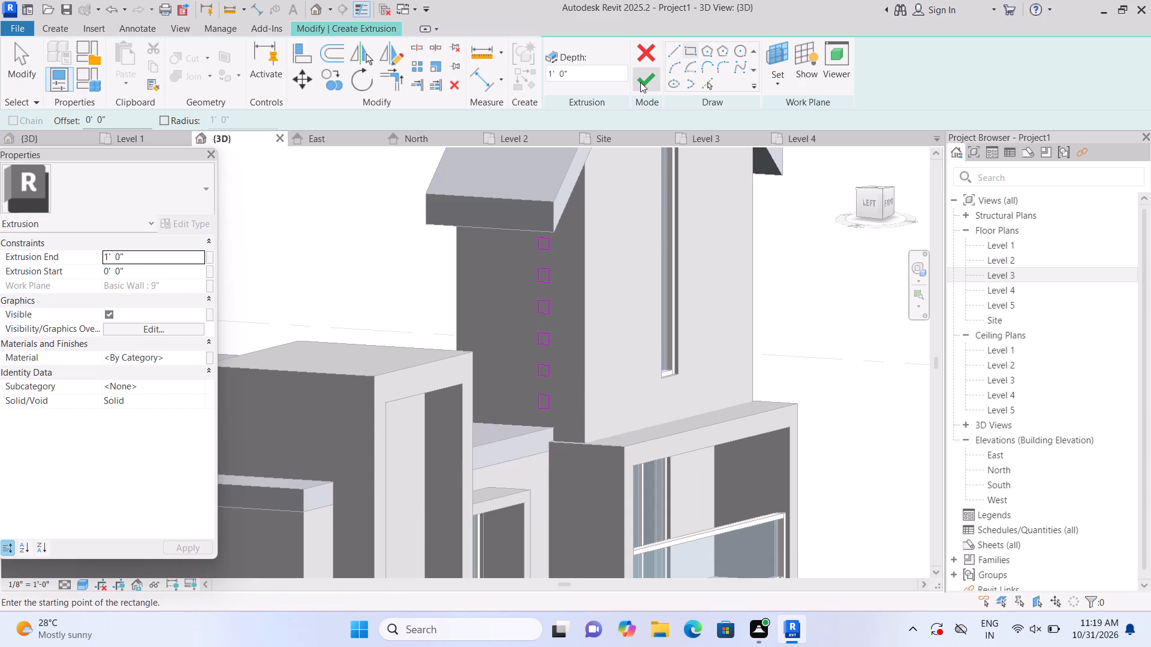
pyautogui.click(640, 82)
# Stretch the six-bar extrusion sideways from the gable wall to the tall framed tower, giving a depth of 11'-10 1/2".
pyautogui.keyDown('shift'); pyautogui.moveTo(733, 332); pyautogui.dragTo(700, 354, button='middle'); pyautogui.keyUp('shift')
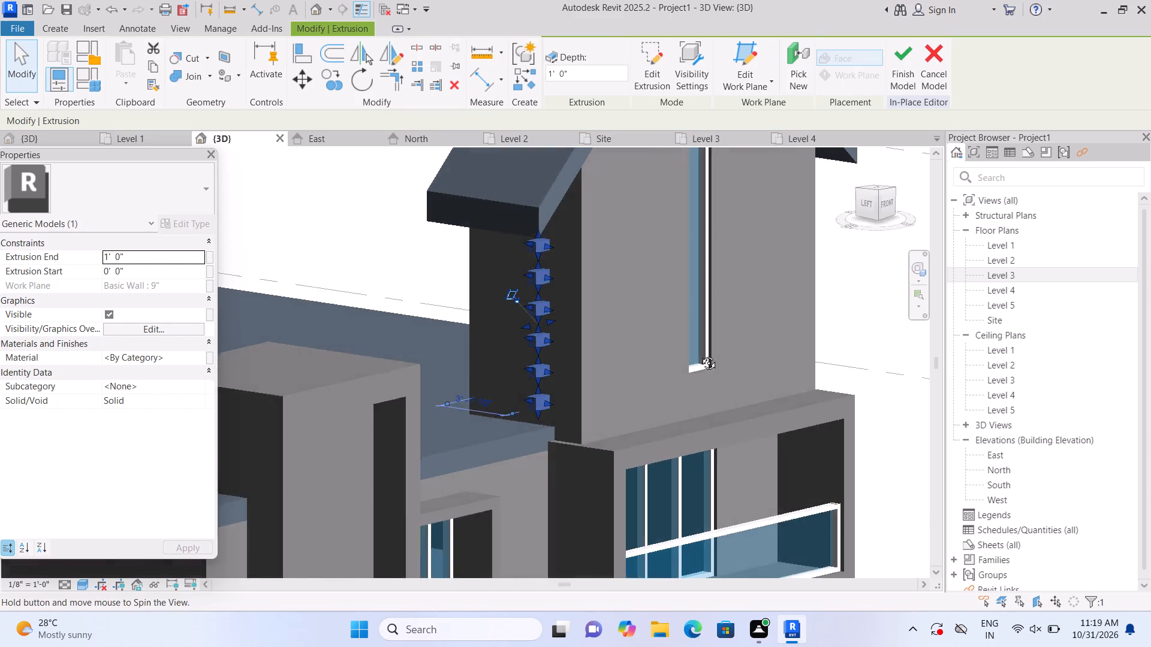
pyautogui.keyDown('shift'); pyautogui.moveTo(700, 354); pyautogui.dragTo(541, 424, button='middle'); pyautogui.keyUp('shift')
pyautogui.moveTo(545, 416); pyautogui.dragTo(628, 374, button='middle')
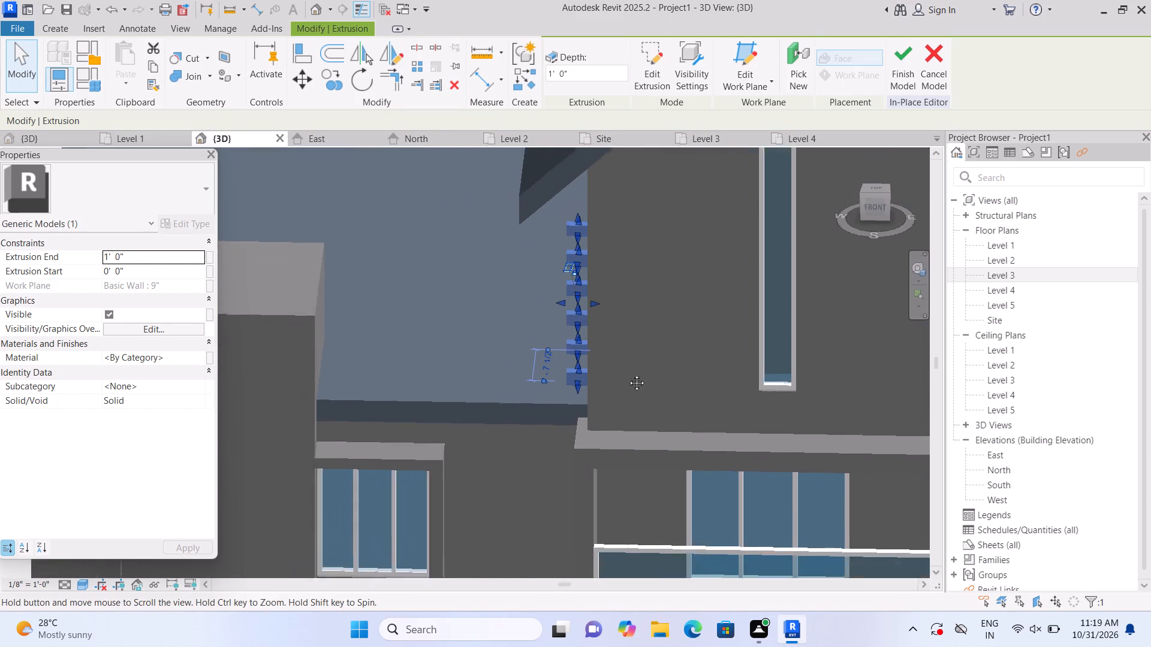
pyautogui.moveTo(628, 374); pyautogui.dragTo(655, 357, button='middle')
pyautogui.scroll(-2, 641, 355)
pyautogui.scroll(3, 631, 350)
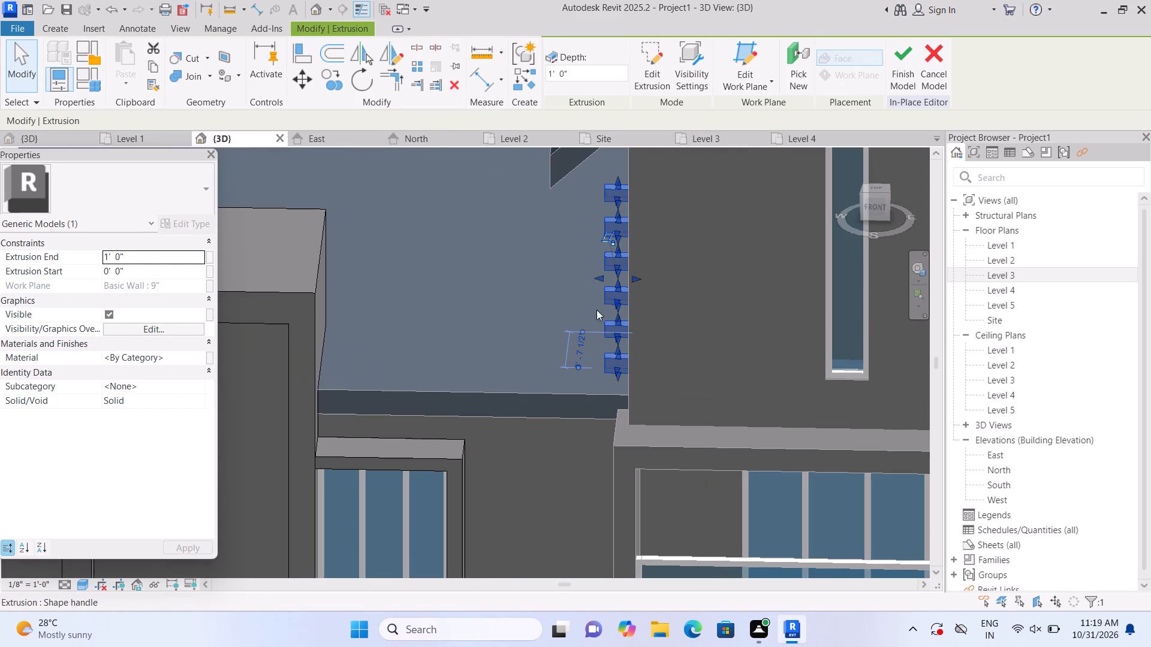
pyautogui.moveTo(598, 277); pyautogui.dragTo(344, 262)
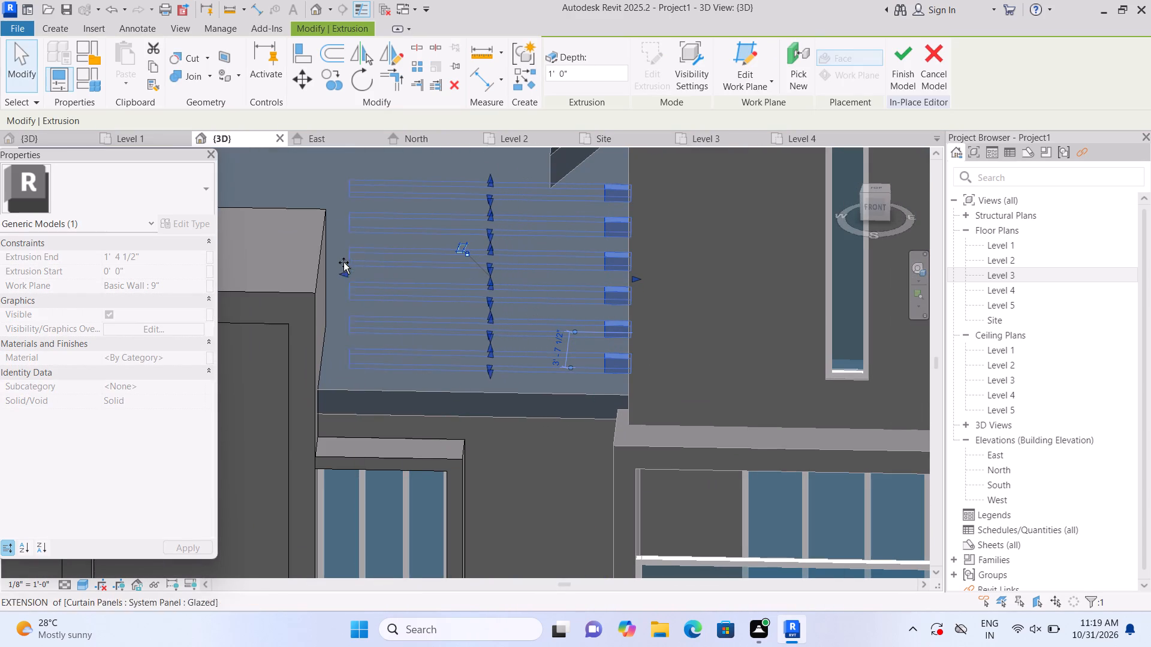
pyautogui.moveTo(344, 262); pyautogui.dragTo(324, 260)
pyautogui.scroll(-4, 367, 280)
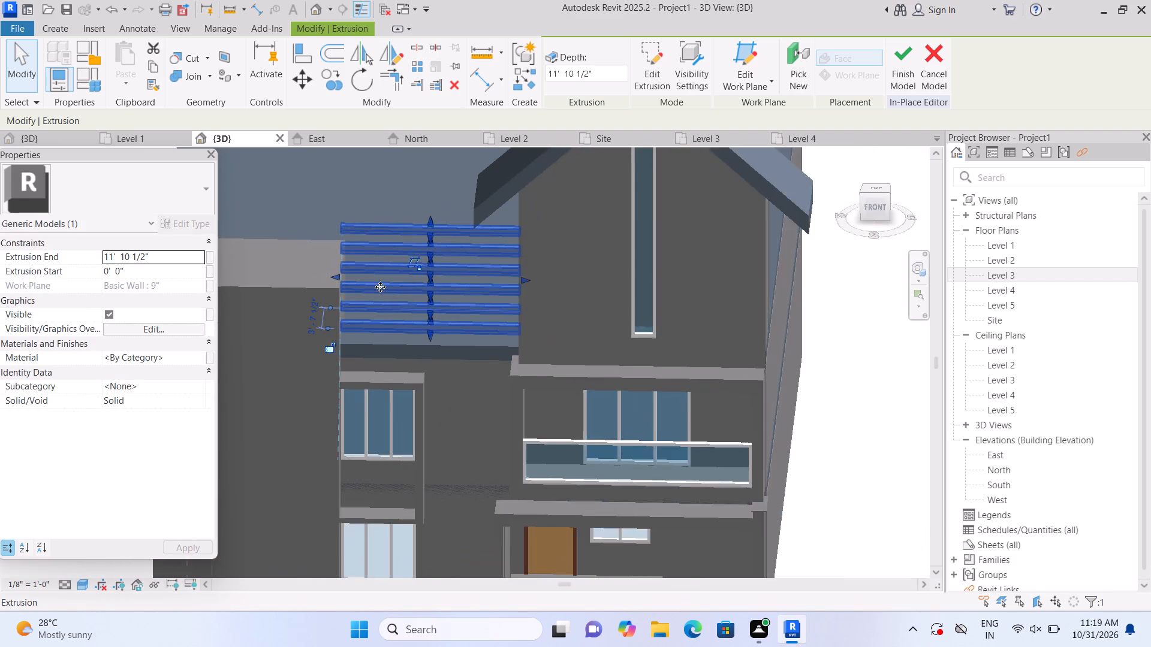
pyautogui.scroll(-4, 380, 287)
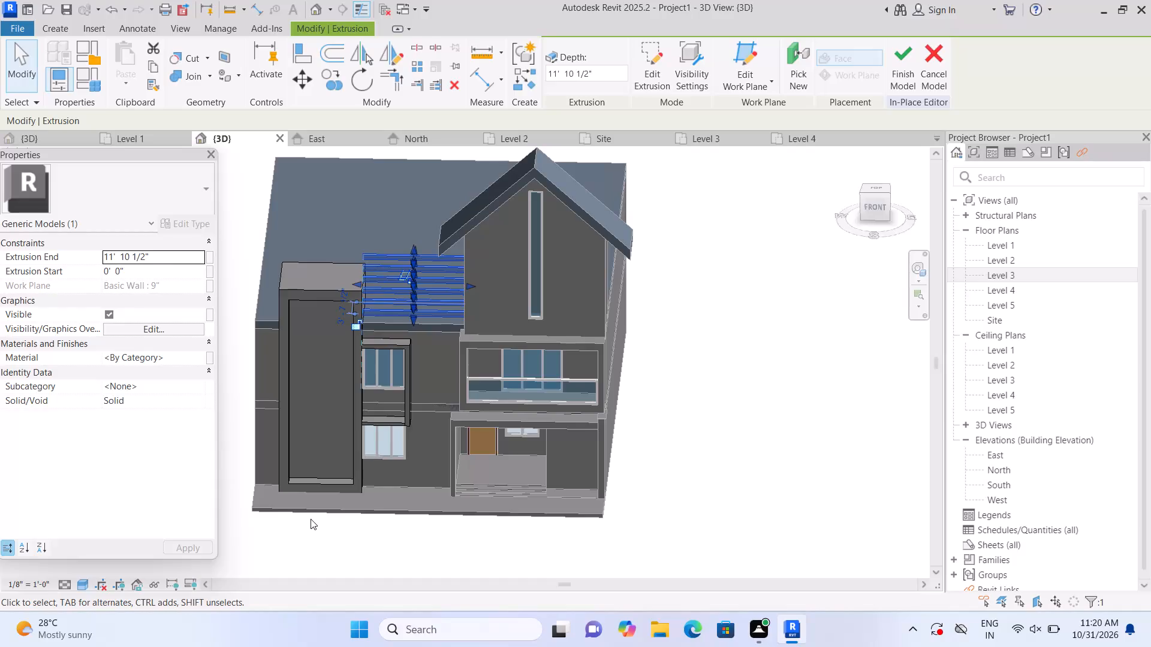
pyautogui.click(352, 522)
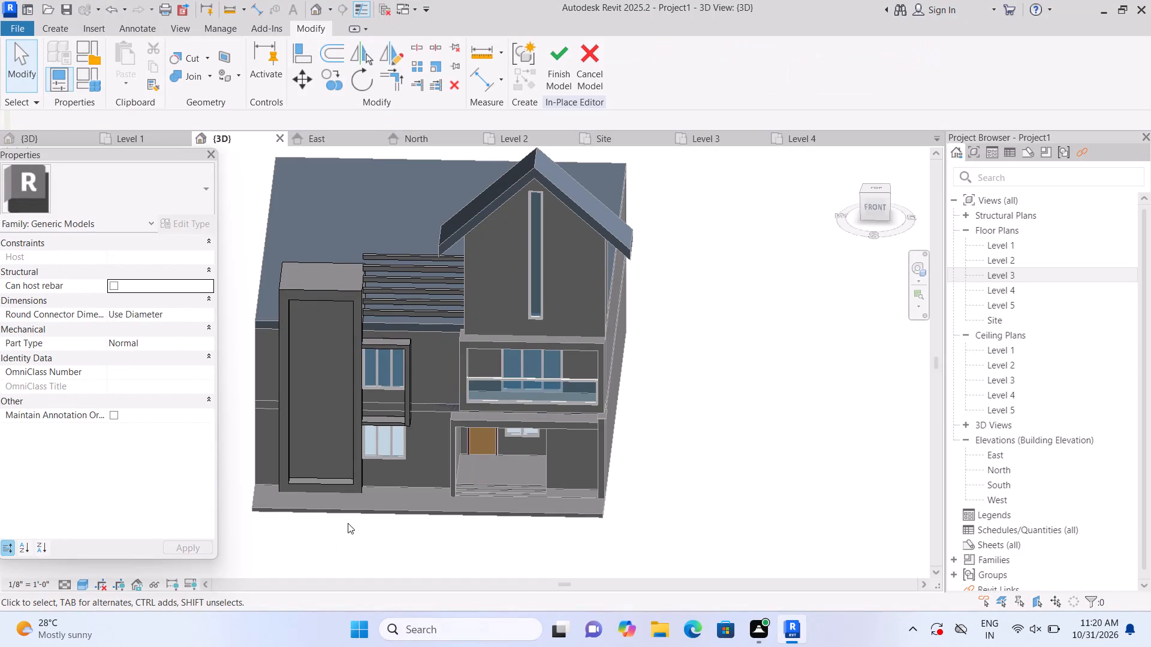
# Stretch the top of the tall tower frame extrusion on the front facade up to the Level 4 line.
pyautogui.keyDown('shift'); pyautogui.moveTo(290, 519); pyautogui.dragTo(361, 533, button='middle'); pyautogui.keyUp('shift')
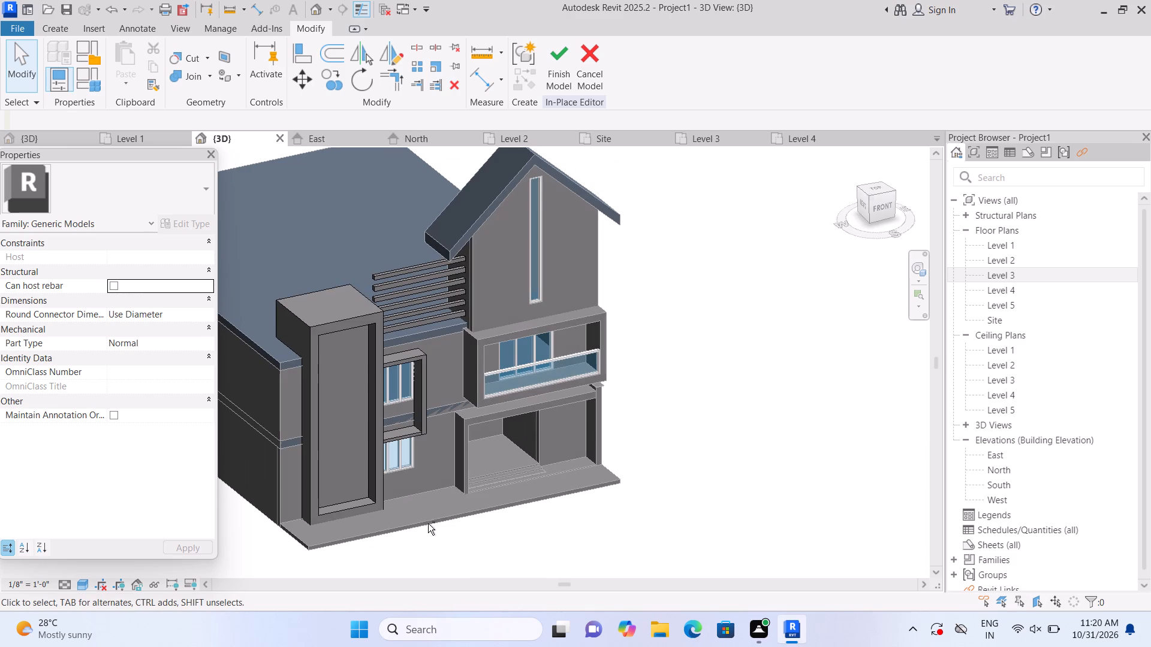
pyautogui.moveTo(299, 527); pyautogui.dragTo(375, 516, button='middle')
pyautogui.moveTo(309, 490); pyautogui.dragTo(350, 525, button='middle')
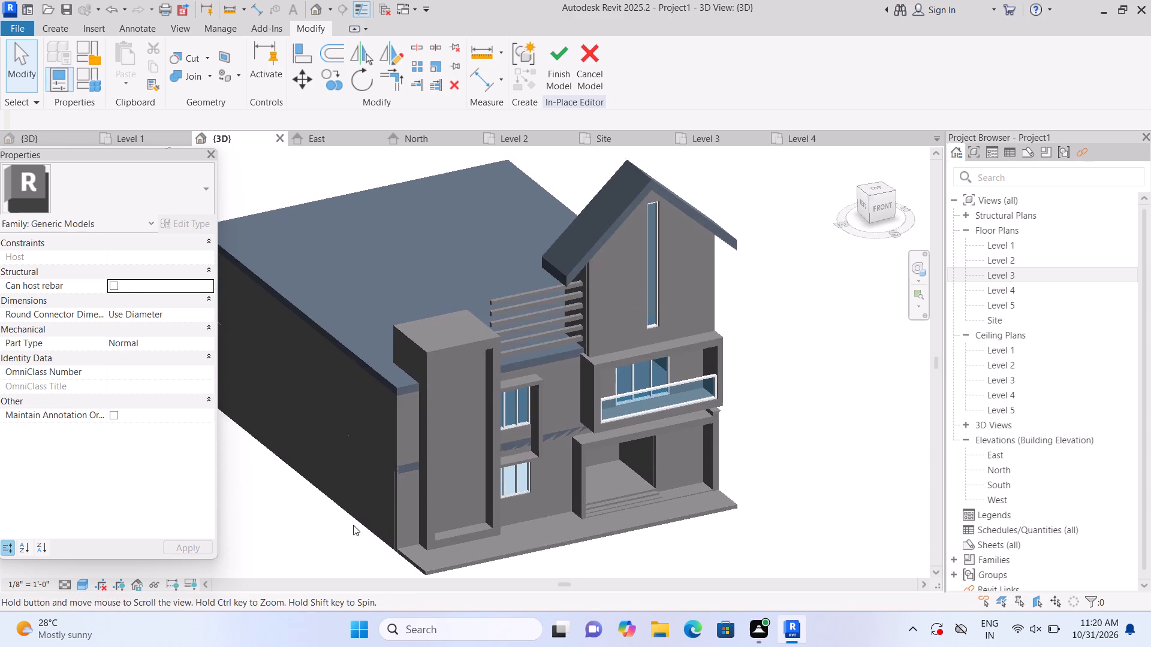
pyautogui.scroll(3, 439, 364)
pyautogui.click(455, 320)
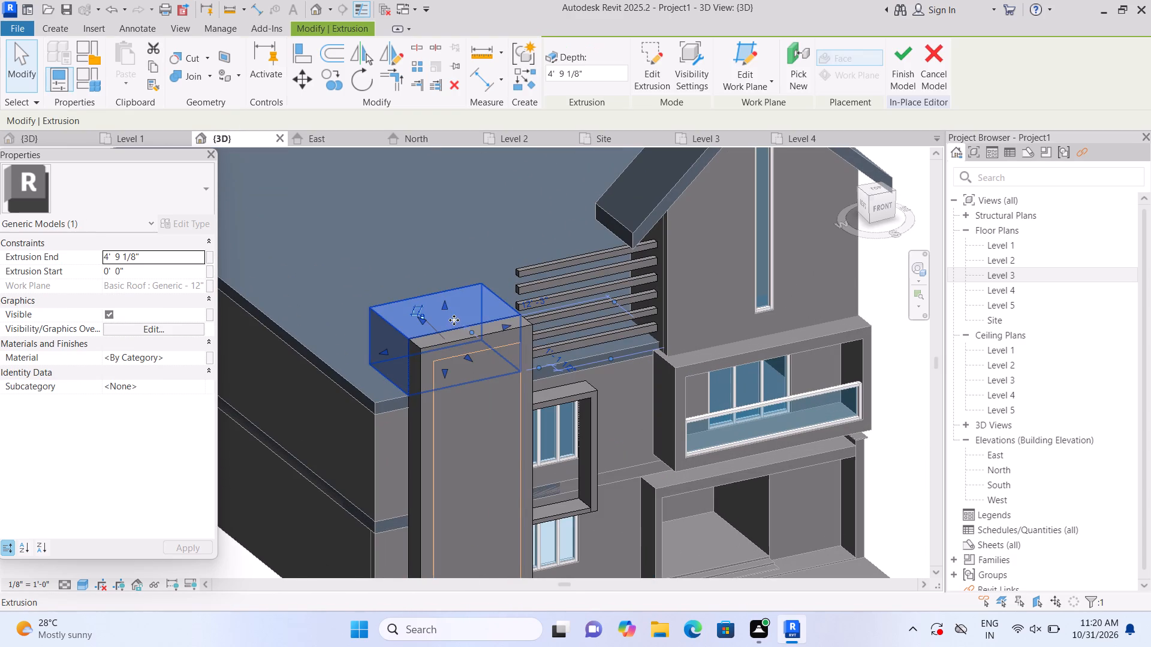
pyautogui.press('Escape')
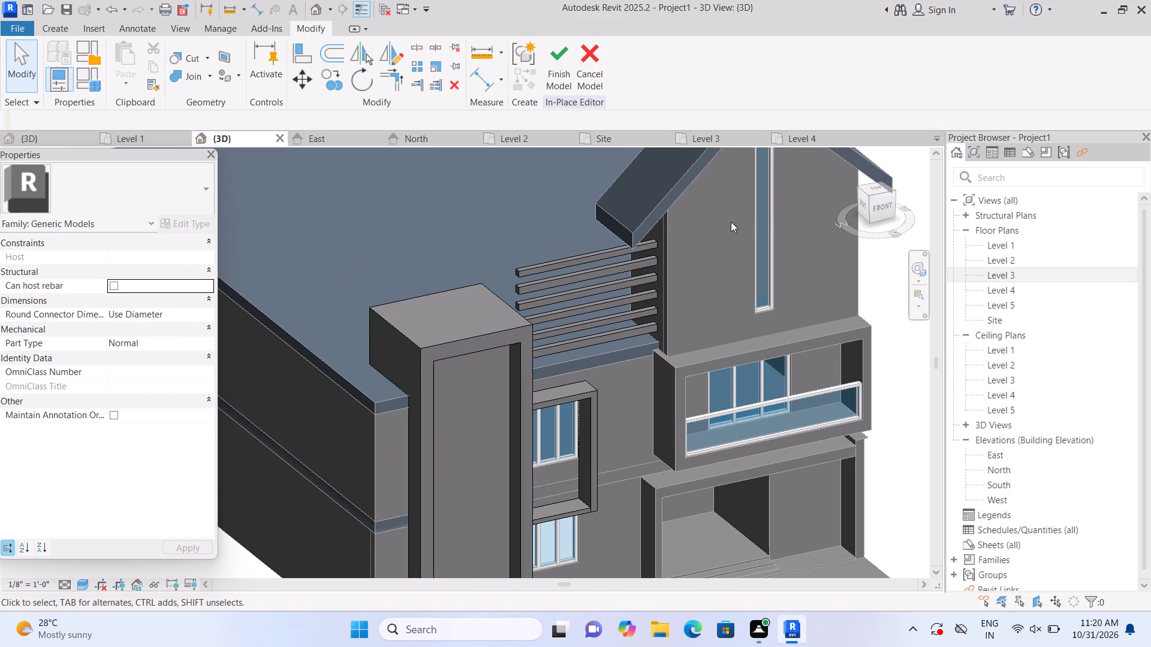
pyautogui.click(878, 204)
pyautogui.scroll(5, 284, 361)
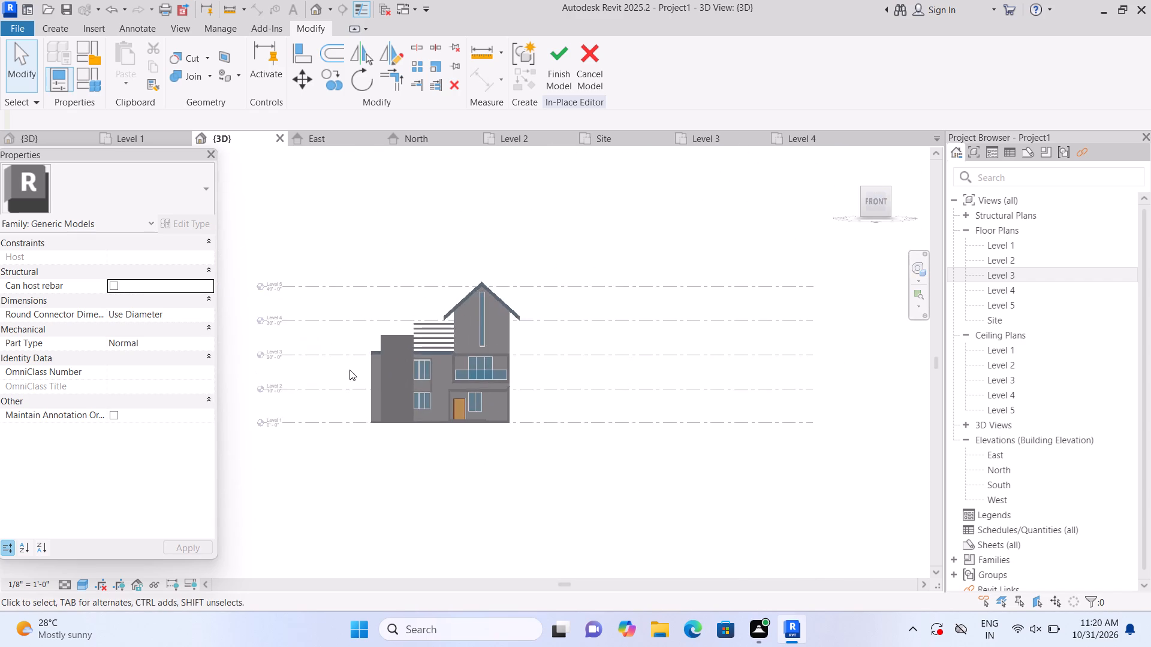
pyautogui.scroll(7, 349, 370)
pyautogui.click(420, 316)
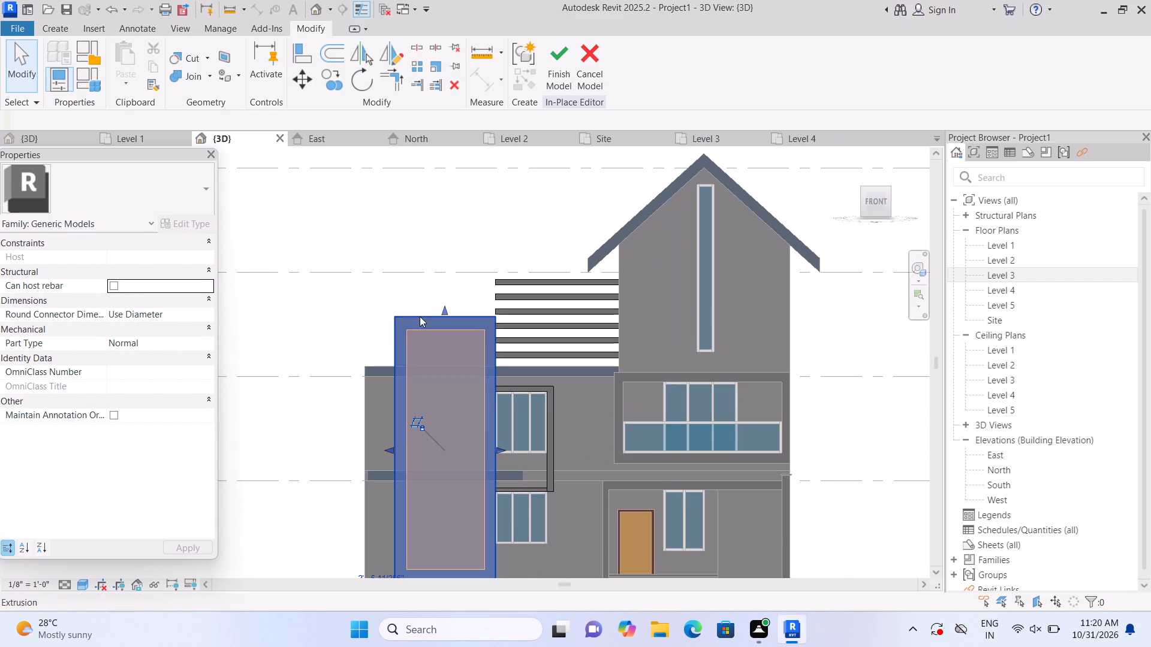
pyautogui.scroll(1, 428, 309)
pyautogui.moveTo(448, 310); pyautogui.dragTo(457, 289)
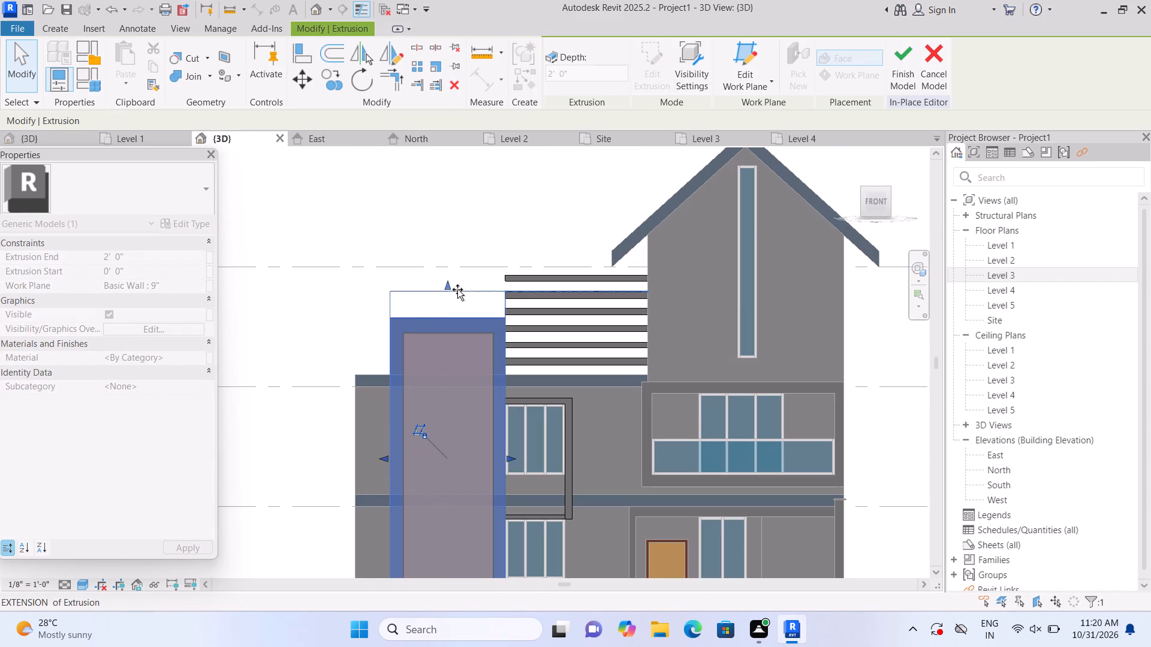
pyautogui.moveTo(457, 289); pyautogui.dragTo(462, 270)
pyautogui.click(354, 345)
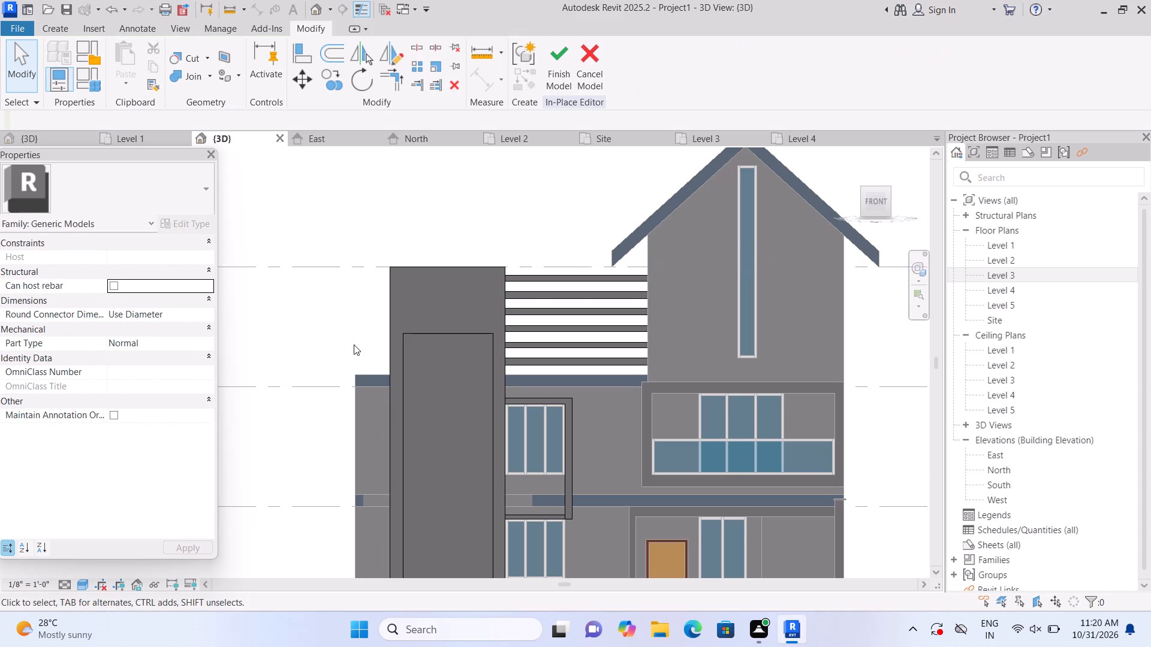
# Stretch the top of the tower frame's void extrusion upward, leaving a narrow rim below the frame's raised top.
pyautogui.click(432, 331)
pyautogui.click(449, 322)
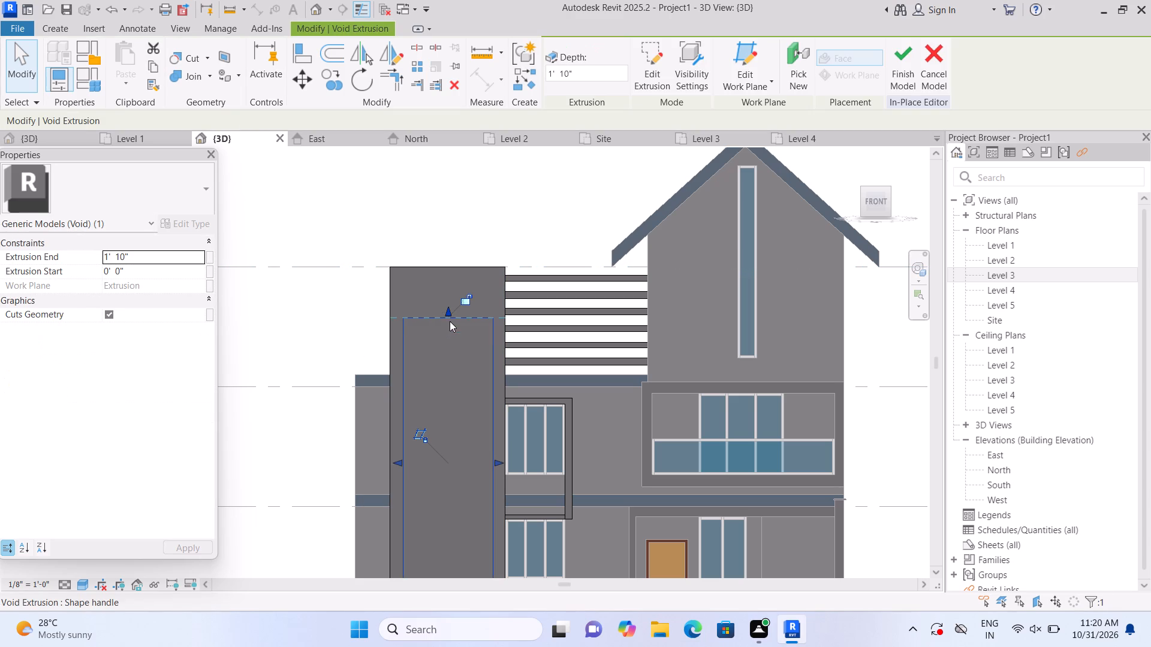
pyautogui.click(446, 309)
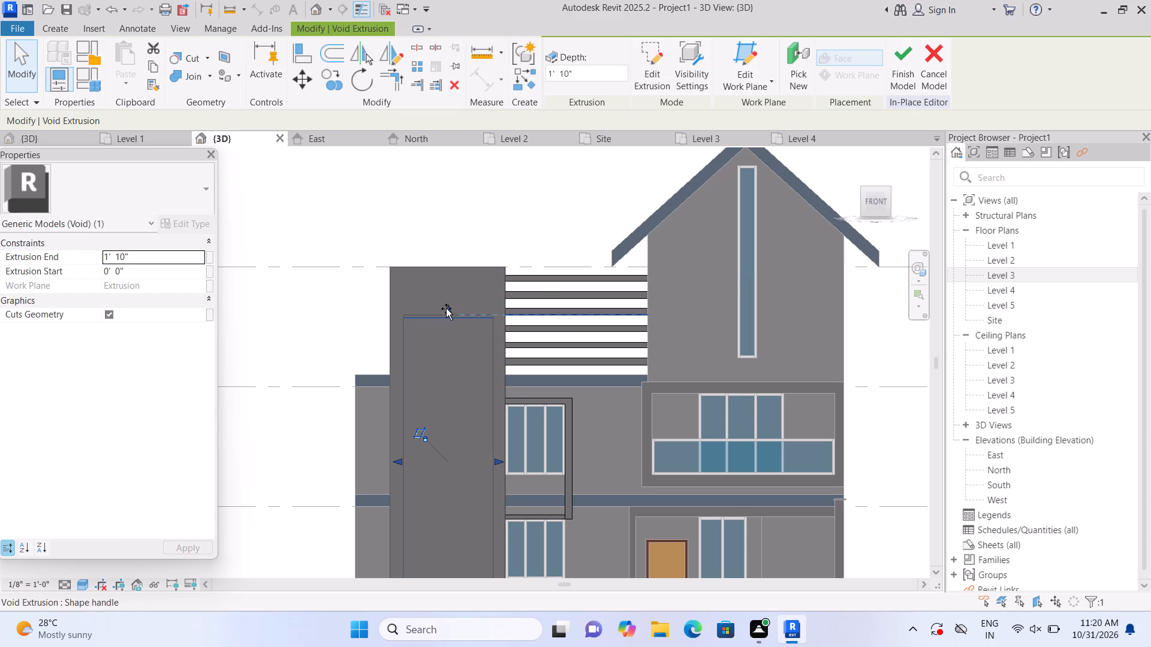
pyautogui.moveTo(446, 307); pyautogui.dragTo(455, 288)
pyautogui.click(339, 325)
# Examine the raised tower frame, its recess and the horizontal bars from the front corner of the house.
pyautogui.scroll(-4, 339, 325)
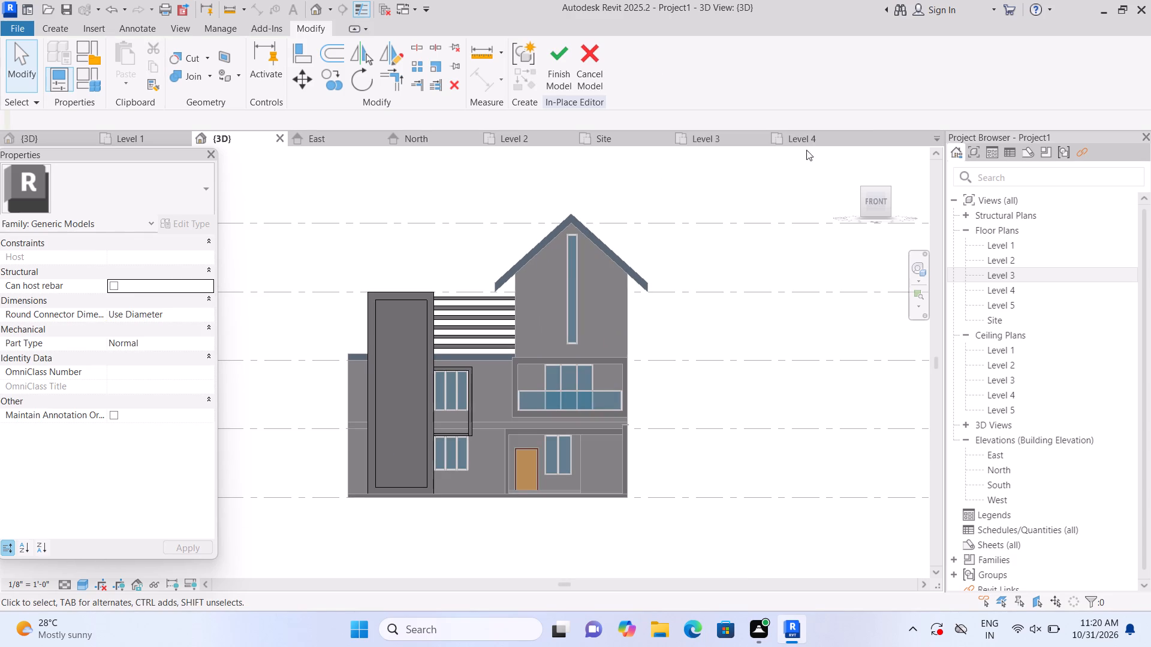
pyautogui.click(847, 159)
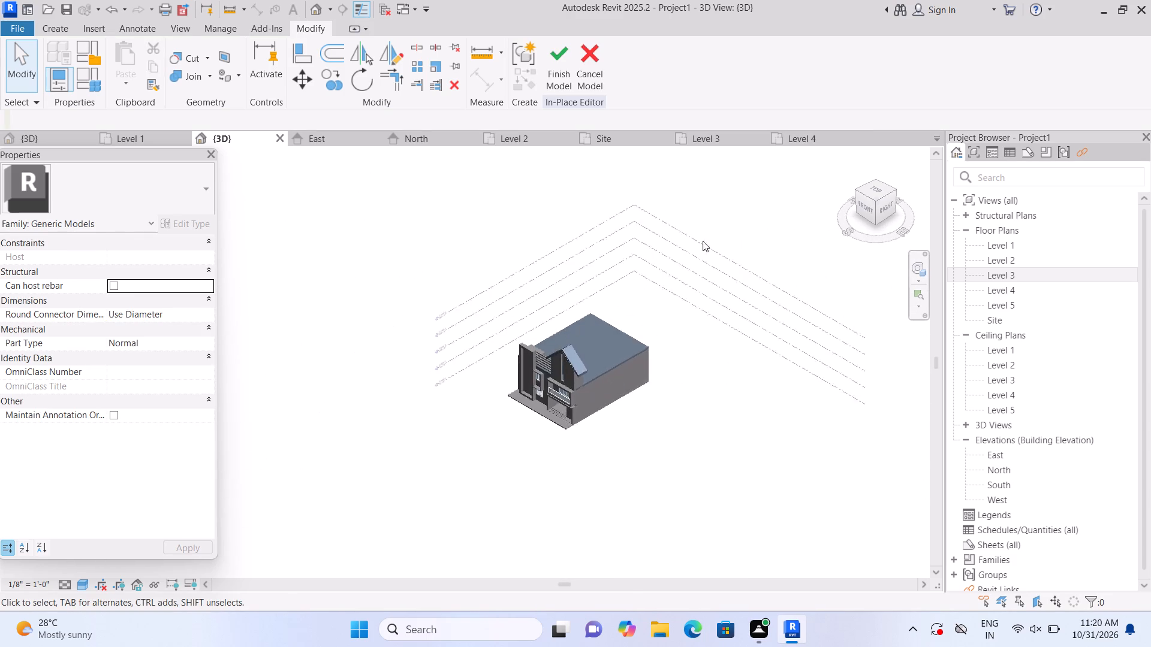
pyautogui.scroll(9, 303, 427)
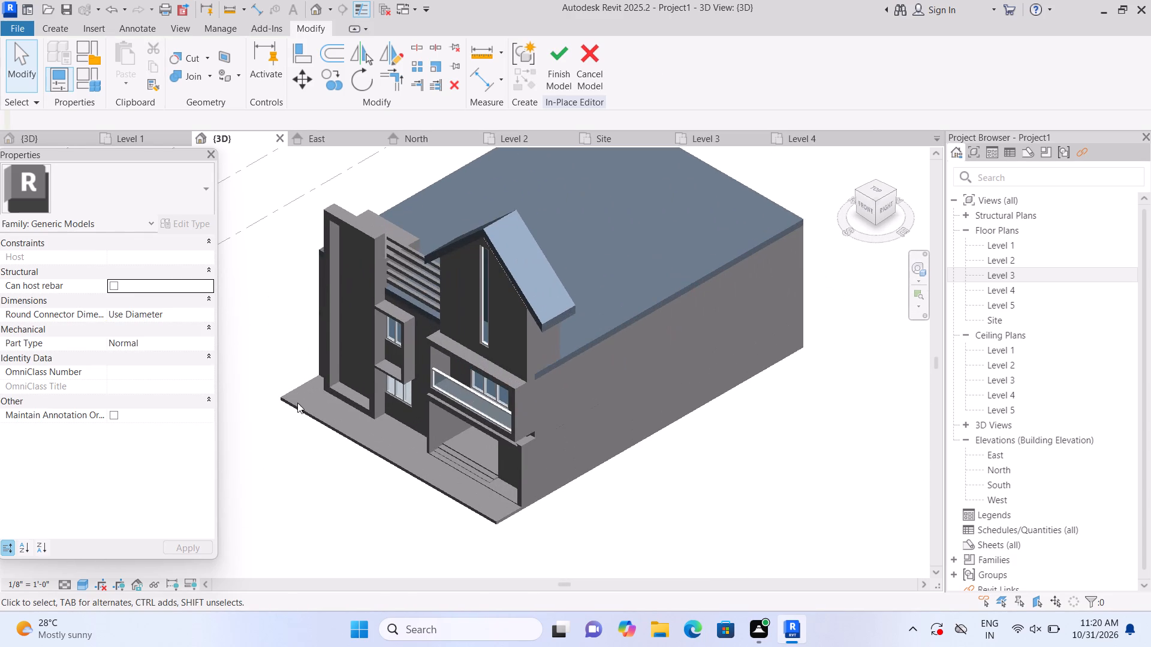
pyautogui.scroll(1, 296, 420)
pyautogui.moveTo(297, 422); pyautogui.dragTo(329, 464, button='middle')
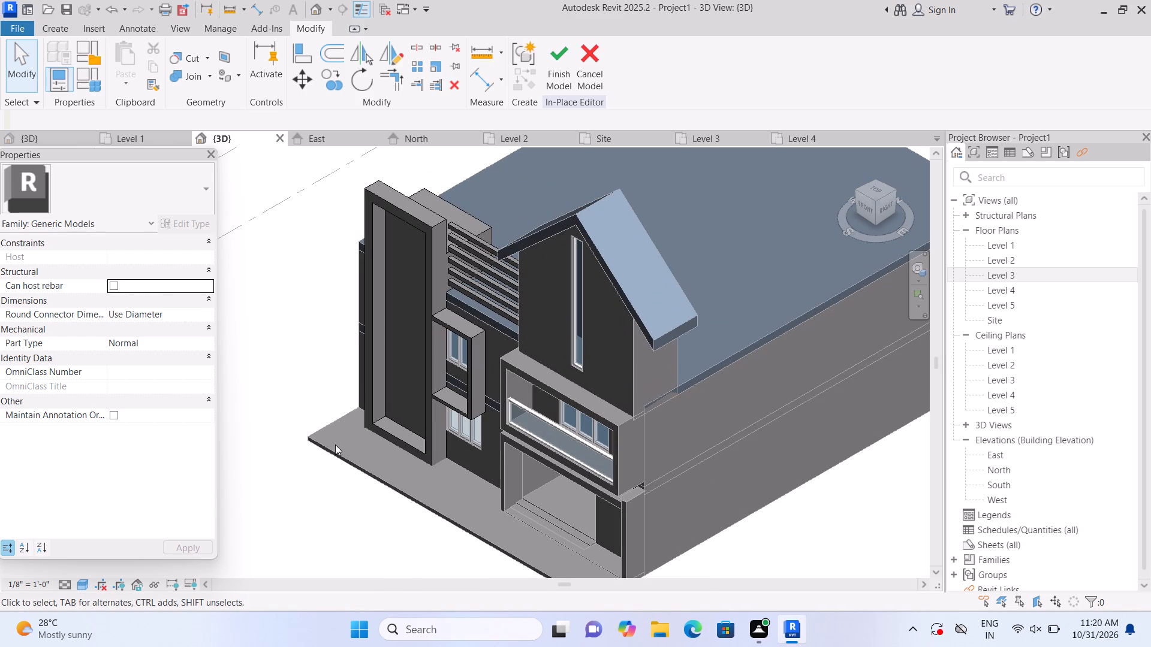
pyautogui.scroll(1, 407, 334)
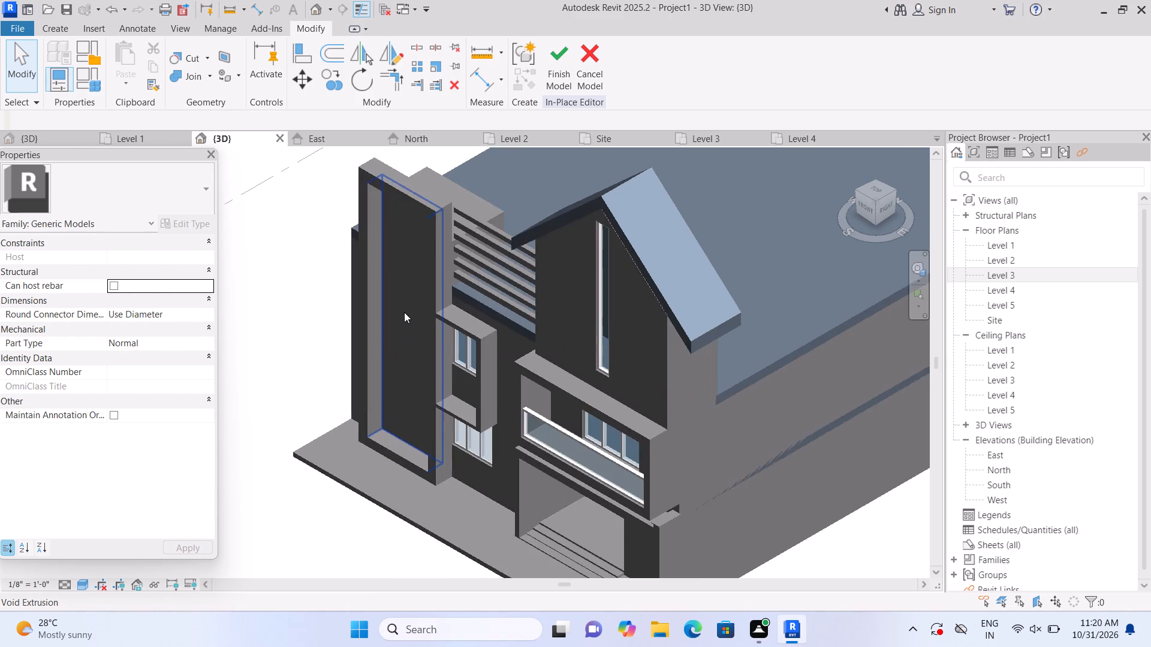
# Lower the top of the tall tower frame extrusion below Level 4, to about the height of the second bar from the top.
pyautogui.scroll(2, 404, 312)
pyautogui.scroll(-3, 434, 264)
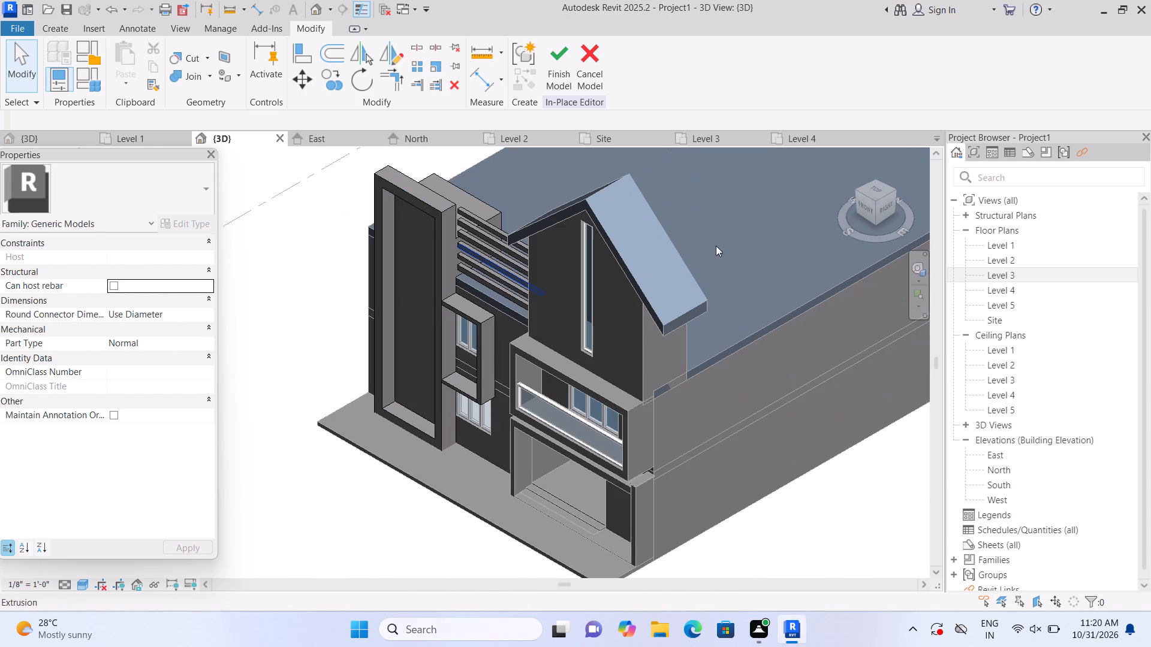
pyautogui.click(864, 204)
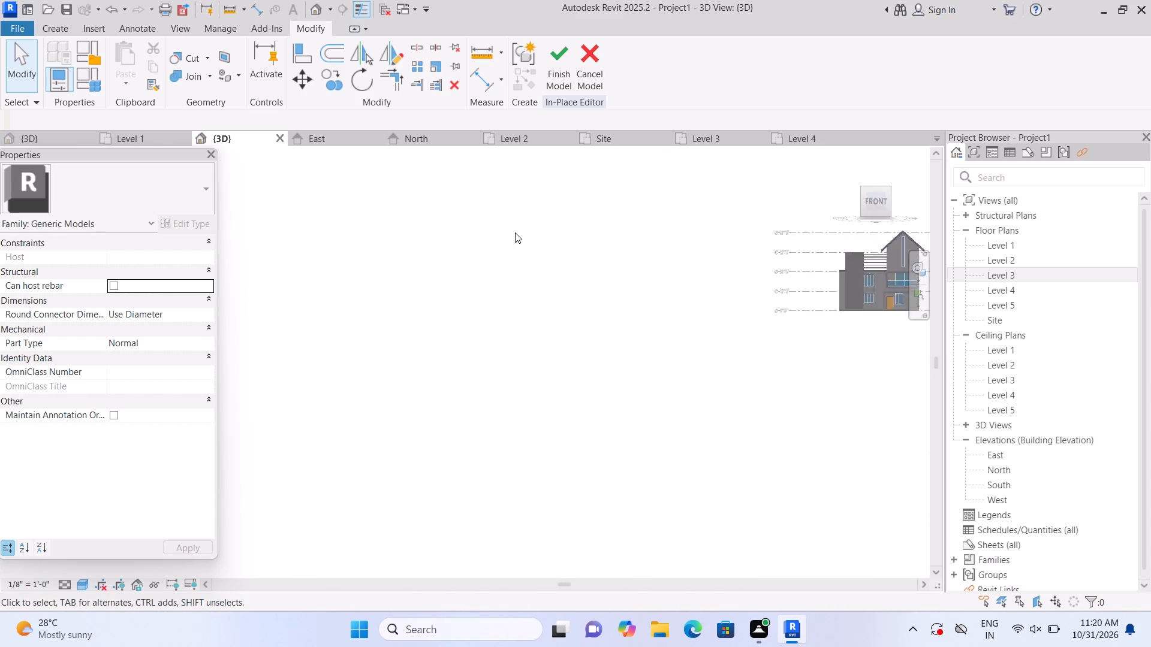
pyautogui.scroll(10, 335, 332)
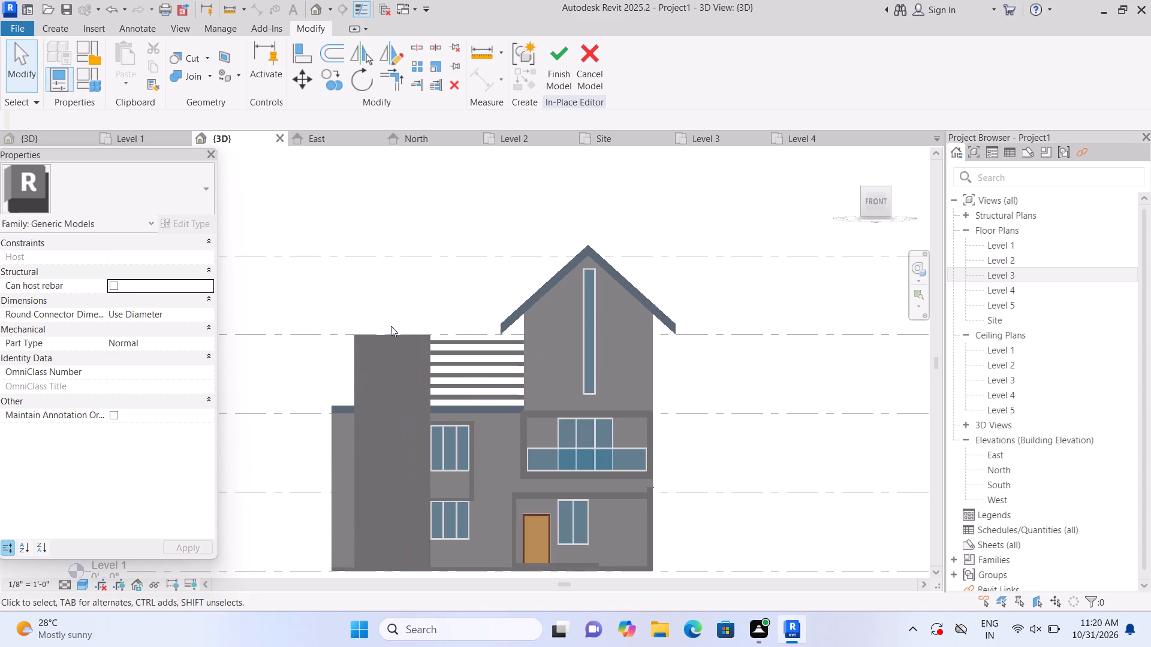
pyautogui.click(391, 338)
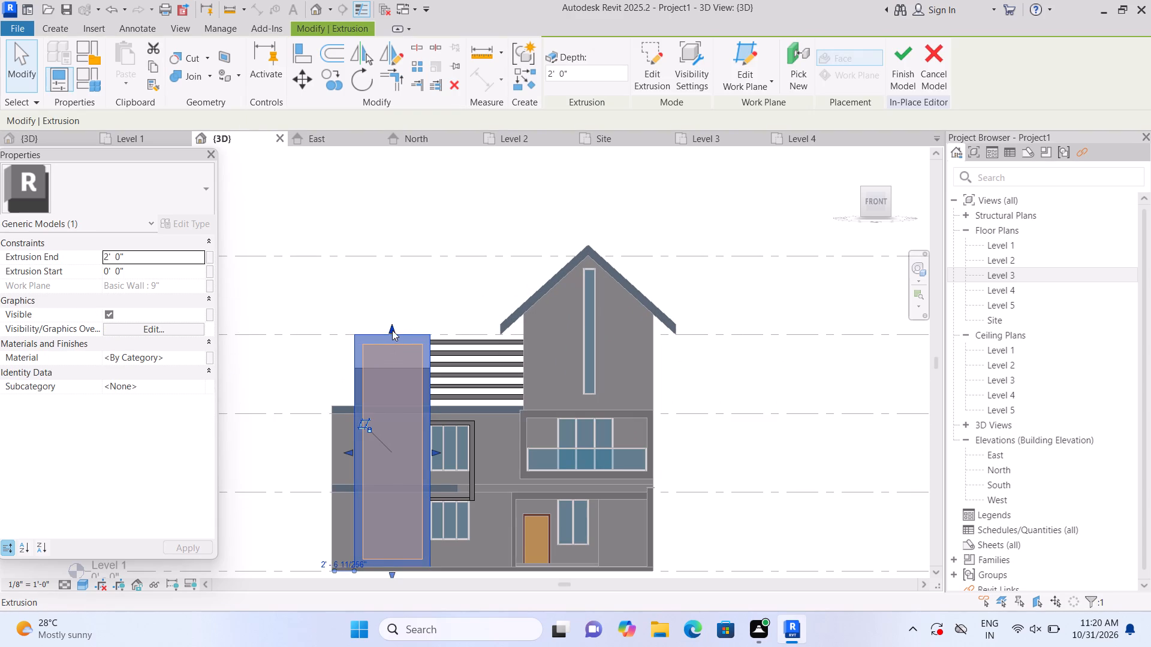
pyautogui.moveTo(391, 325); pyautogui.dragTo(388, 358)
pyautogui.doubleClick(313, 375)
# Lower the top of the tower frame's void extrusion to just below the frame's top, leaving a narrow rim.
pyautogui.scroll(1, 343, 387)
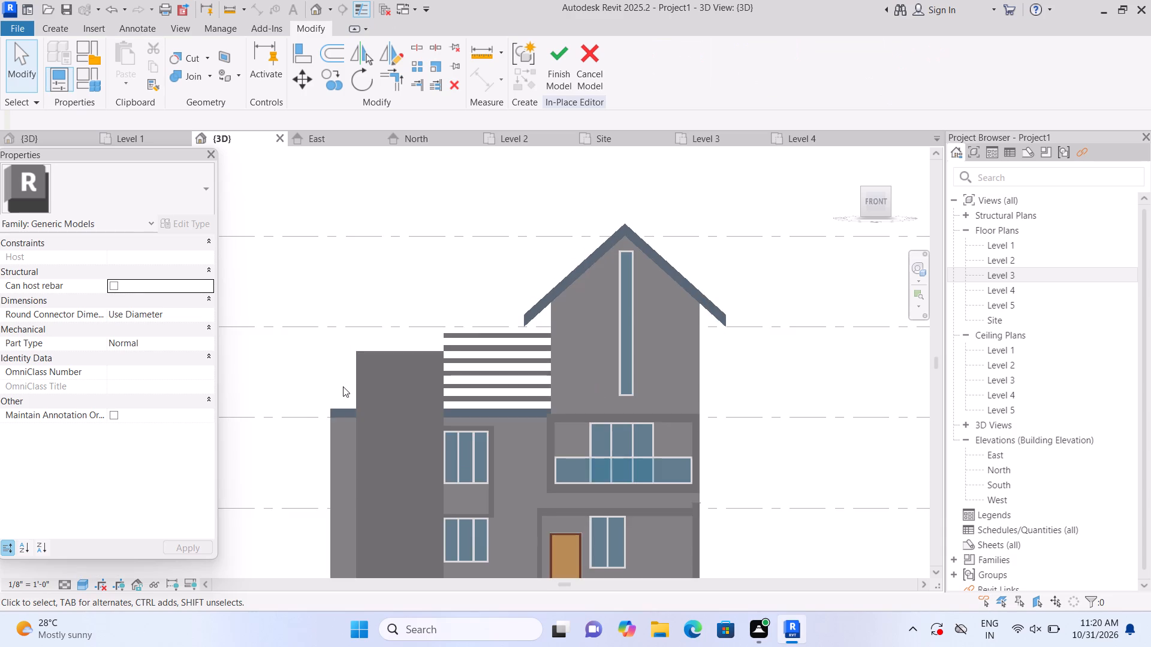
pyautogui.scroll(2, 387, 391)
pyautogui.click(408, 353)
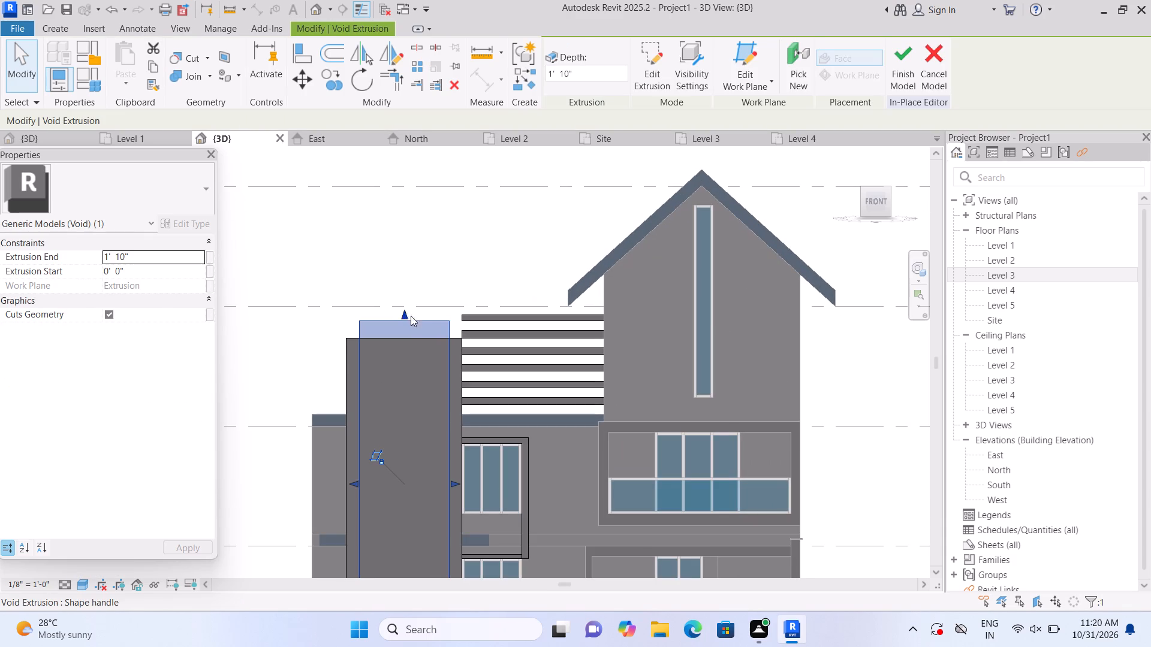
pyautogui.moveTo(403, 313); pyautogui.dragTo(412, 357)
pyautogui.click(326, 360)
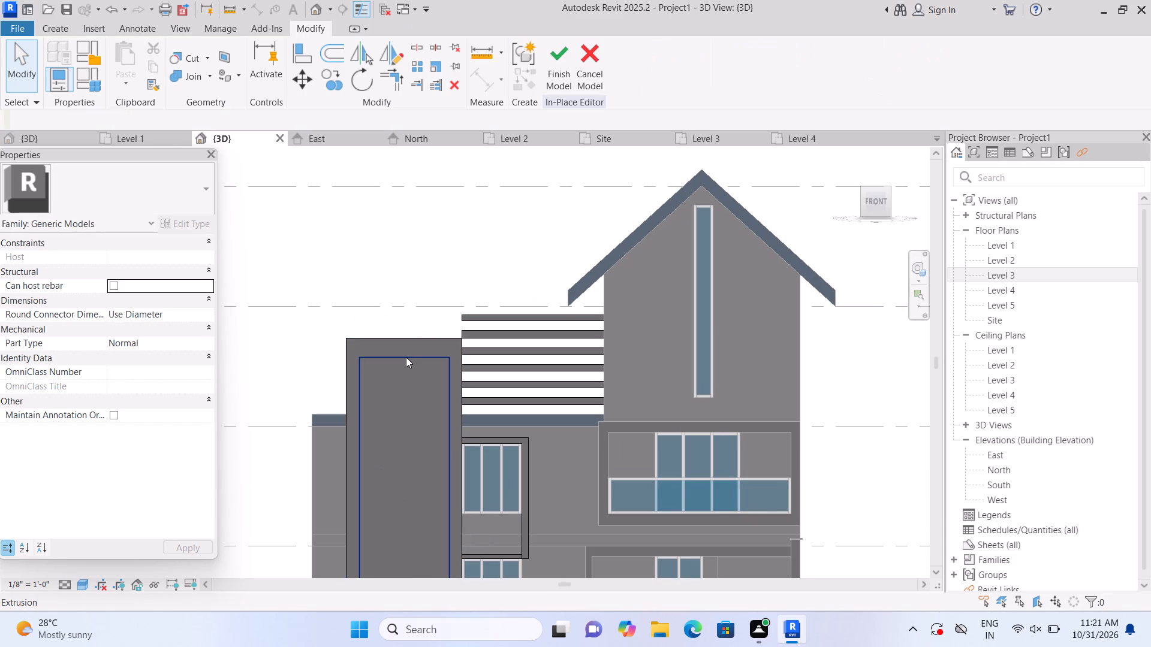
pyautogui.click(406, 357)
pyautogui.click(402, 351)
pyautogui.click(402, 351)
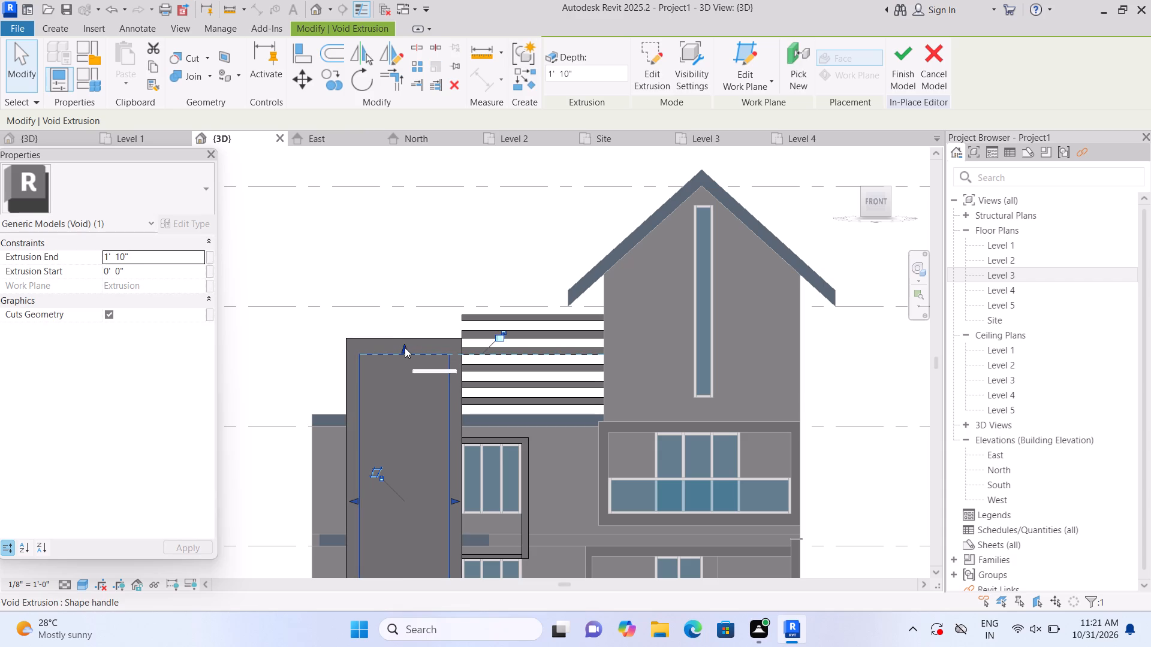
pyautogui.click(405, 347)
pyautogui.moveTo(405, 341); pyautogui.dragTo(402, 350)
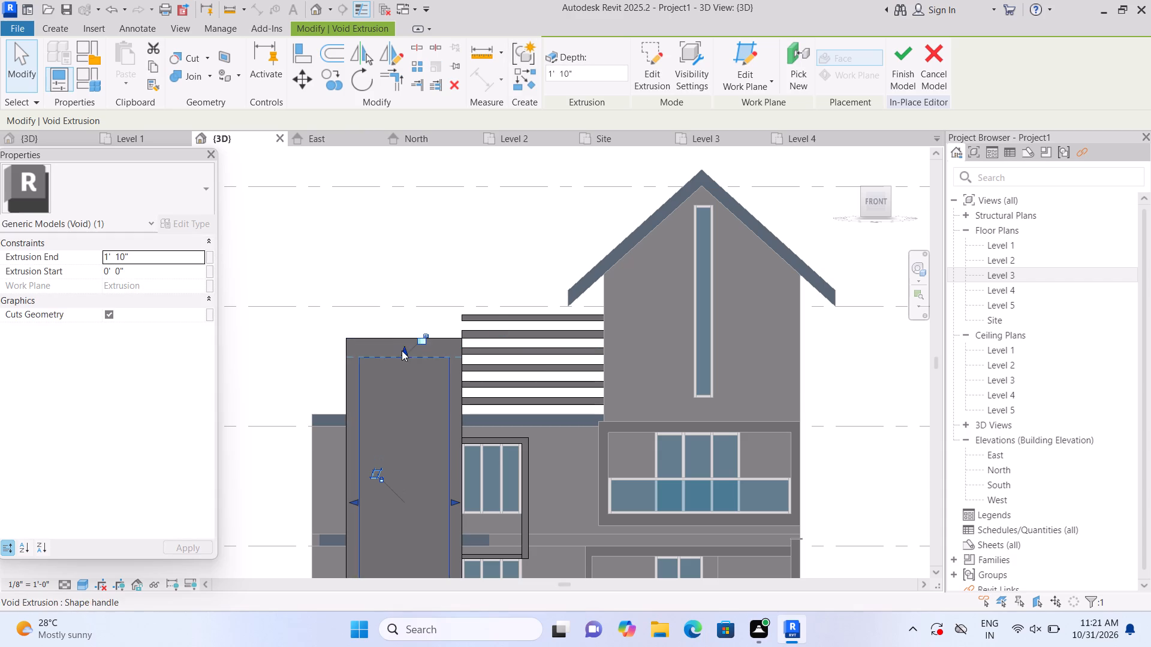
pyautogui.click(403, 349)
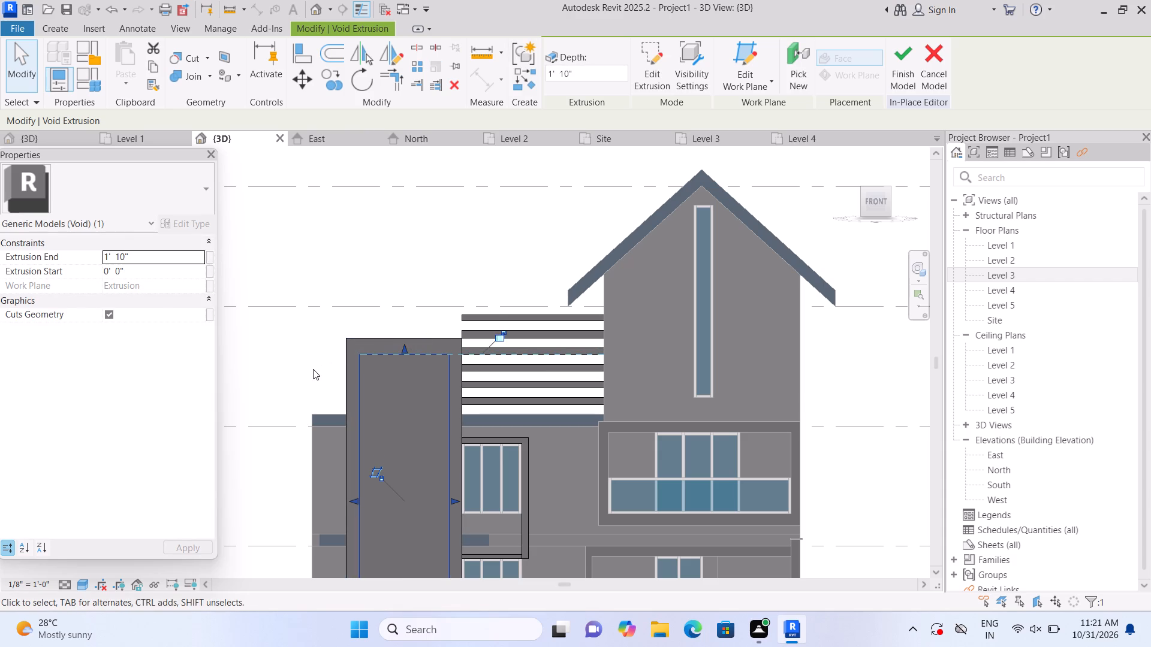
pyautogui.click(313, 369)
# Stretch the roof block behind the tower frame upward to the frame's top, giving a depth of 6'-4 85/256".
pyautogui.scroll(-5, 313, 369)
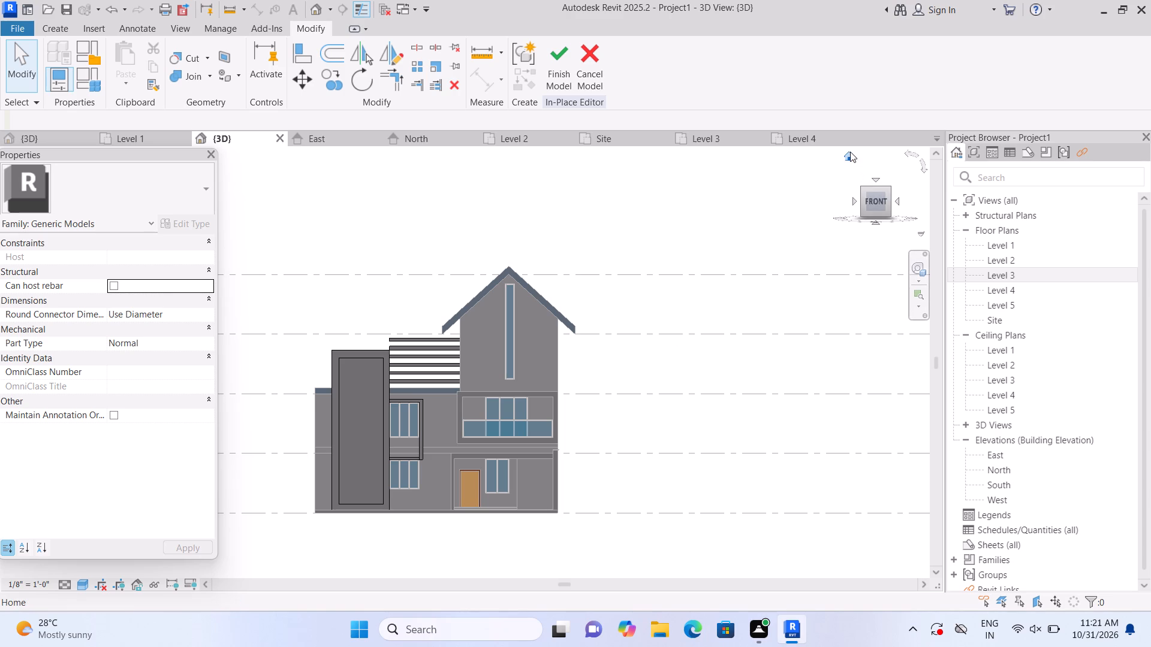
pyautogui.click(849, 152)
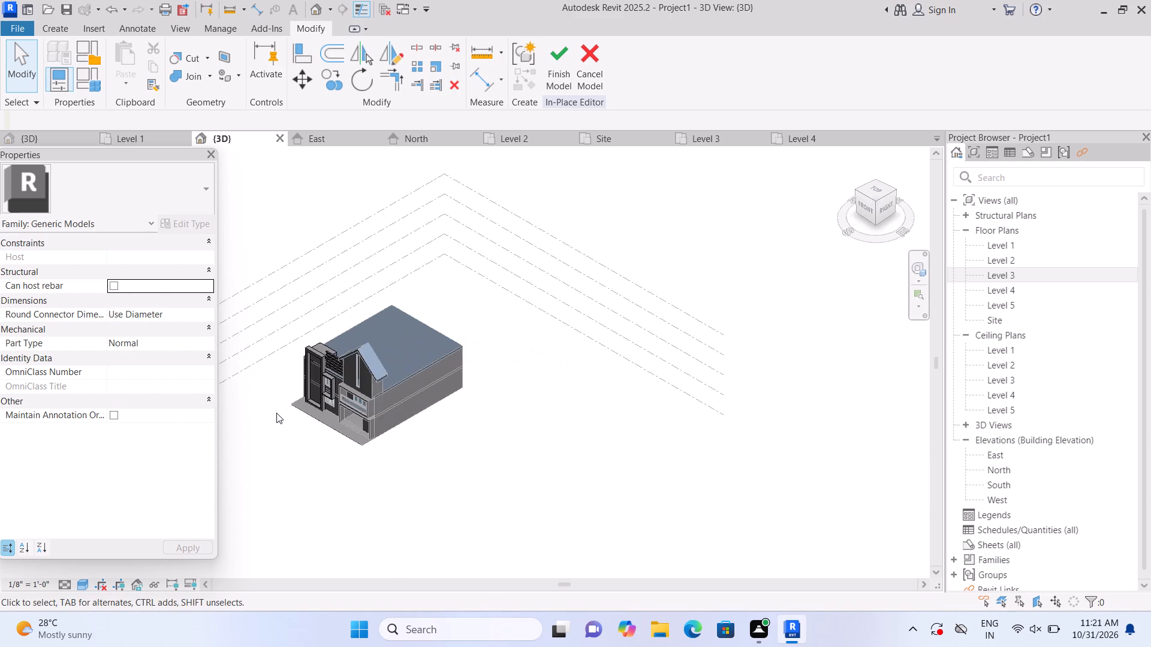
pyautogui.scroll(5, 279, 410)
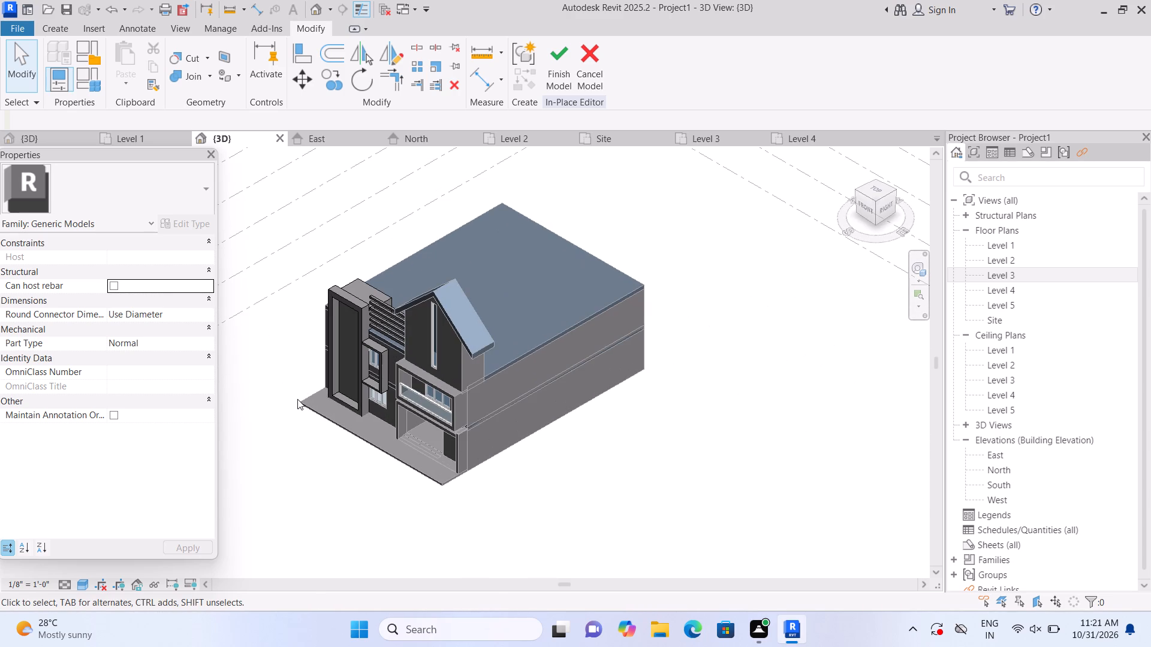
pyautogui.scroll(3, 297, 399)
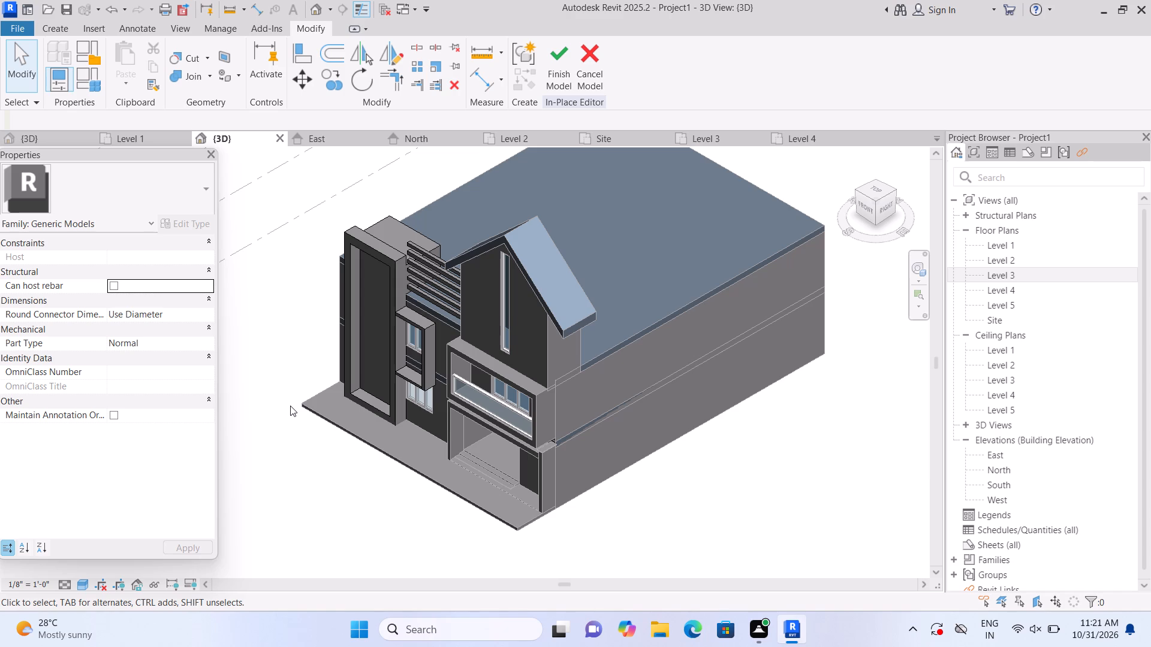
pyautogui.keyDown('shift'); pyautogui.moveTo(225, 439); pyautogui.dragTo(275, 465, button='middle'); pyautogui.keyUp('shift')
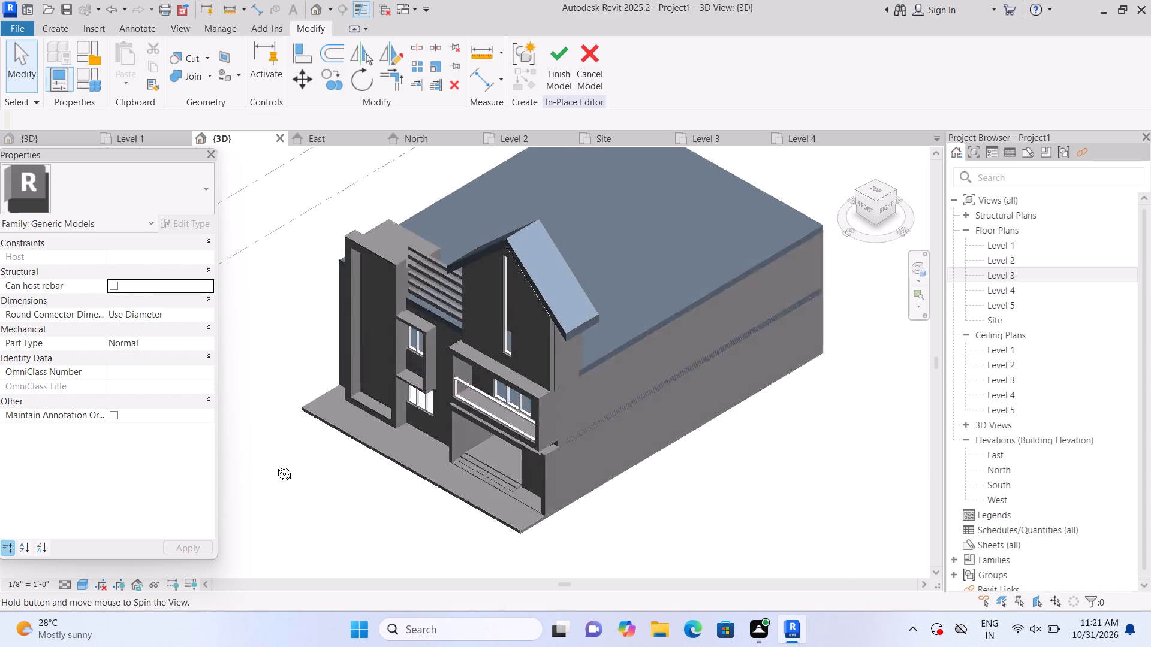
pyautogui.keyDown('shift'); pyautogui.moveTo(275, 465); pyautogui.dragTo(494, 477, button='middle'); pyautogui.keyUp('shift')
pyautogui.moveTo(555, 457); pyautogui.dragTo(262, 341, button='middle')
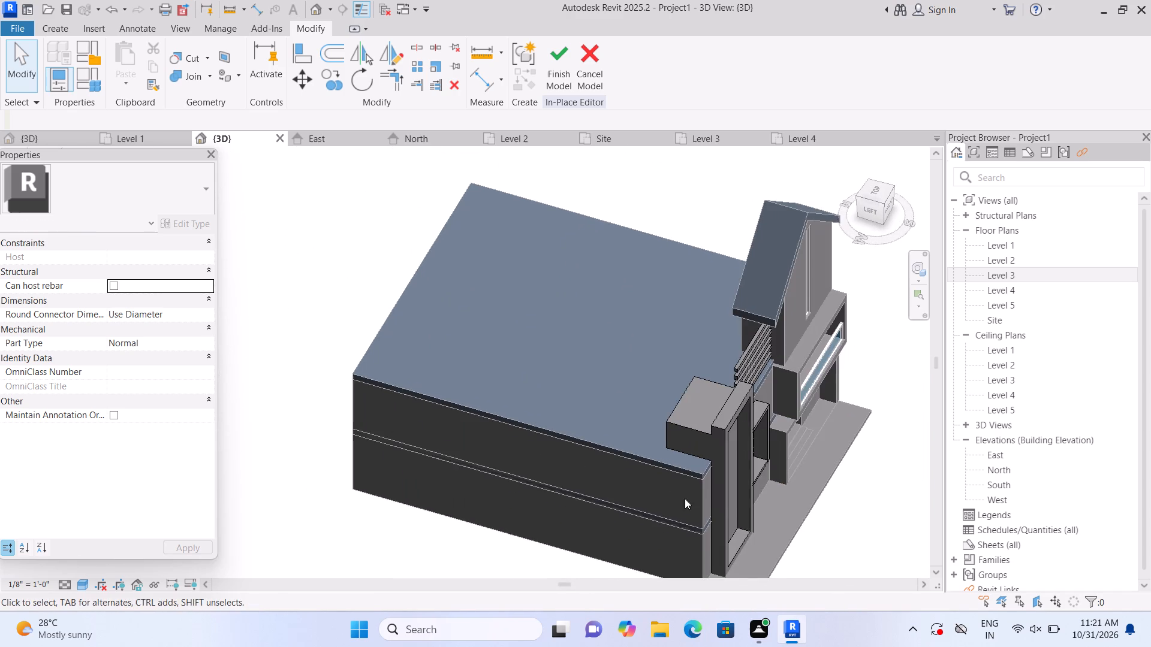
pyautogui.scroll(6, 783, 494)
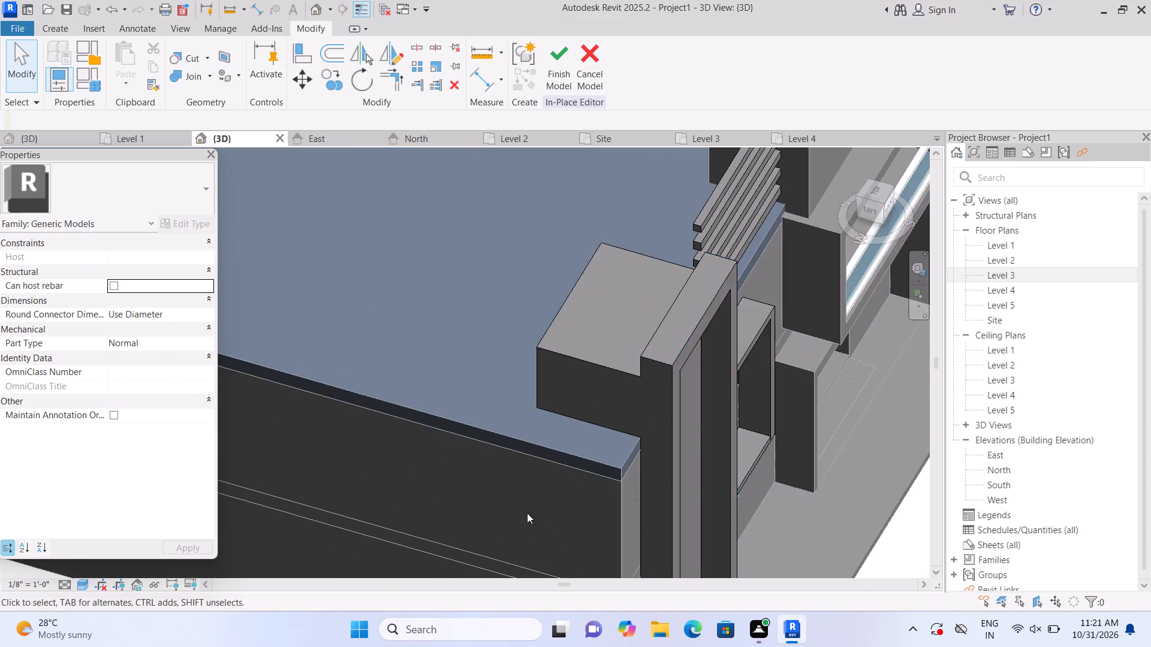
pyautogui.scroll(1, 483, 518)
pyautogui.moveTo(489, 521); pyautogui.dragTo(549, 537, button='middle')
pyautogui.keyDown('shift'); pyautogui.moveTo(469, 523); pyautogui.dragTo(496, 534, button='middle'); pyautogui.keyUp('shift')
pyautogui.moveTo(638, 388); pyautogui.dragTo(439, 430, button='middle')
pyautogui.moveTo(476, 446); pyautogui.dragTo(520, 456, button='middle')
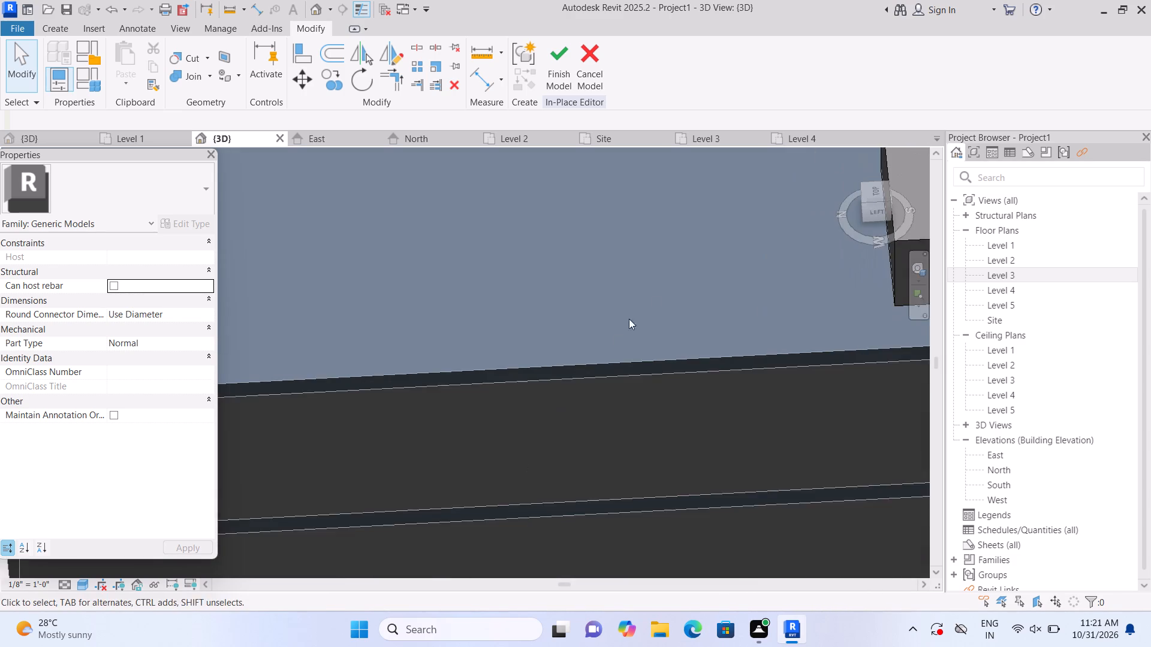
pyautogui.moveTo(648, 309); pyautogui.dragTo(377, 504, button='middle')
pyautogui.scroll(1, 552, 461)
pyautogui.click(658, 424)
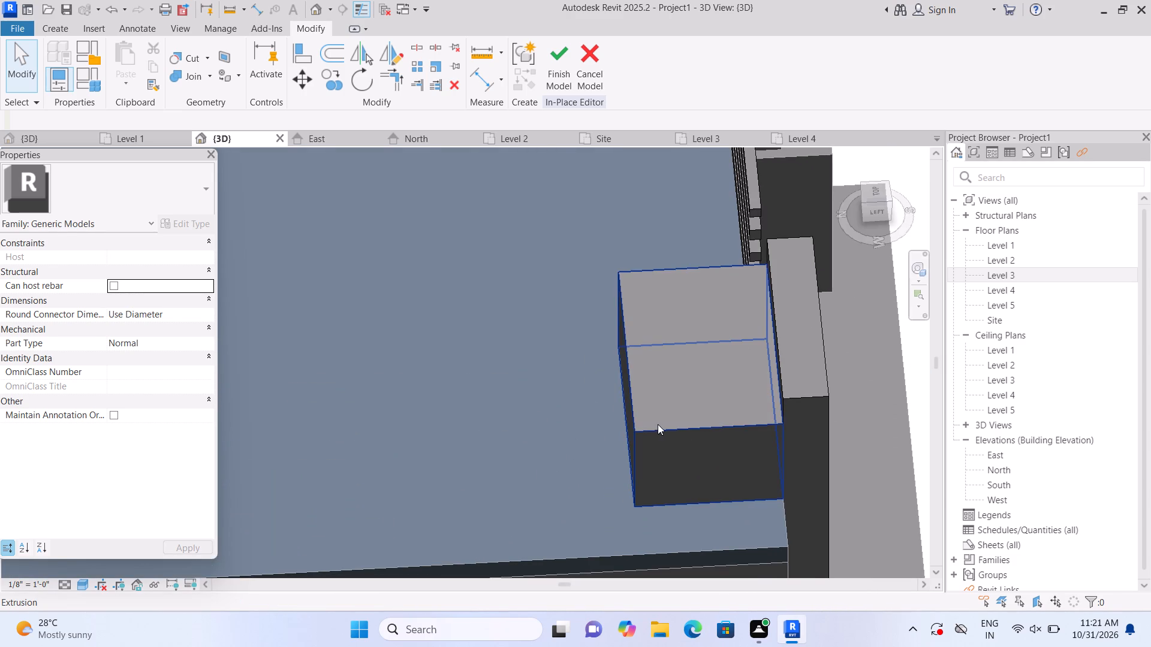
pyautogui.moveTo(699, 340); pyautogui.dragTo(700, 332)
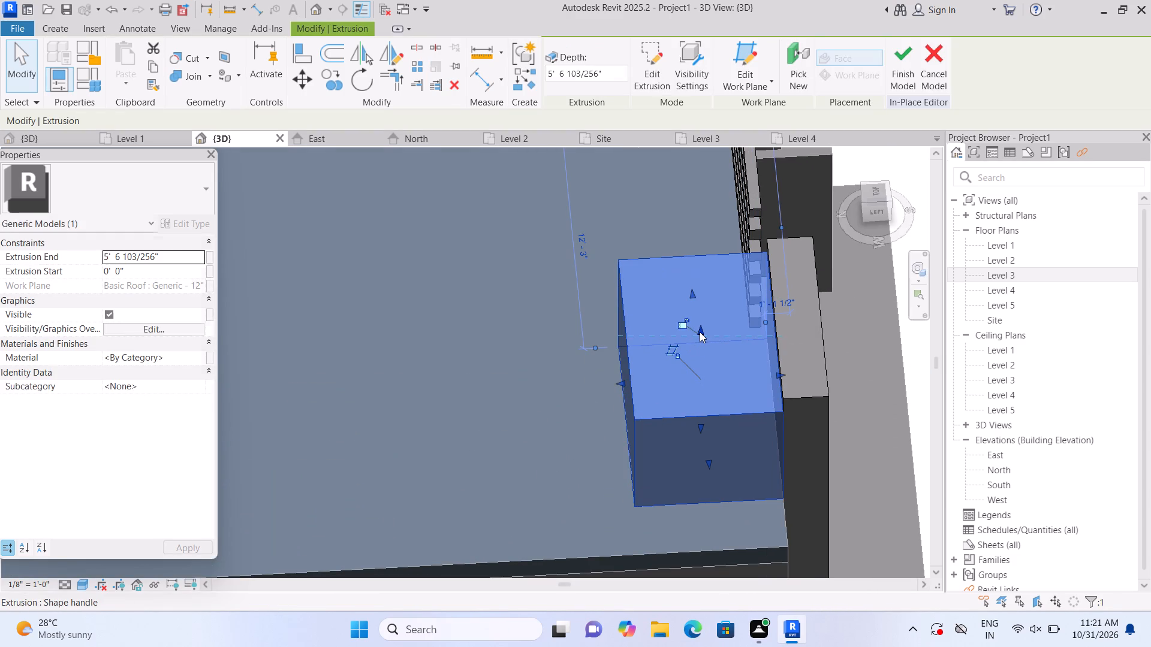
pyautogui.click(701, 332)
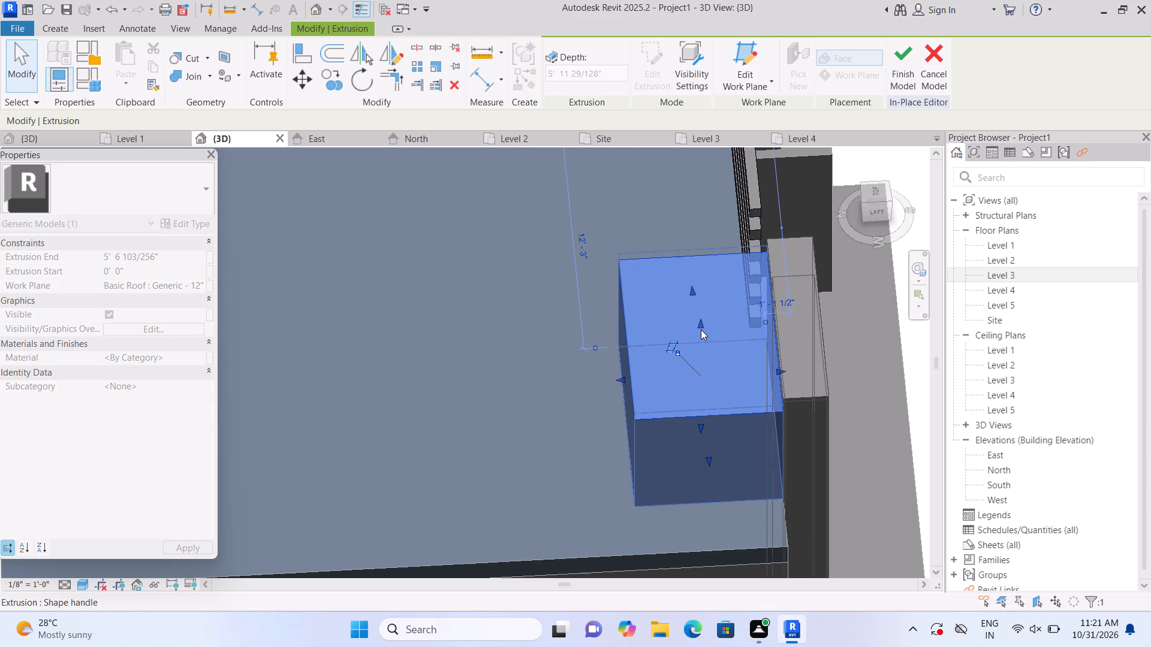
pyautogui.click(700, 325)
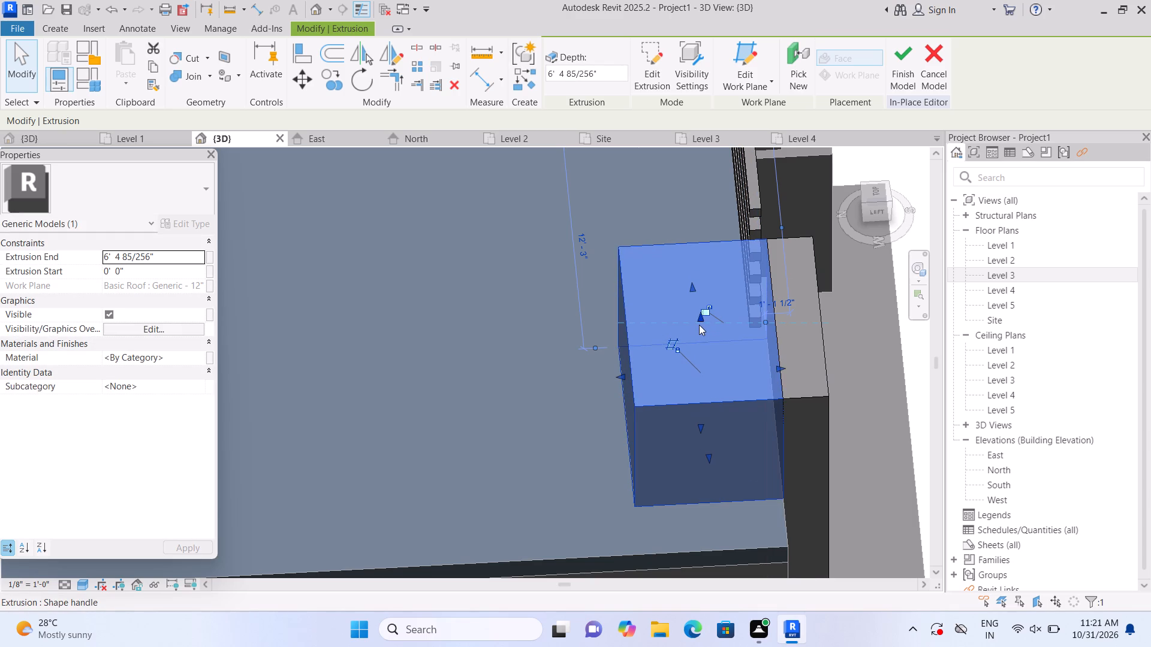
pyautogui.press('Escape')
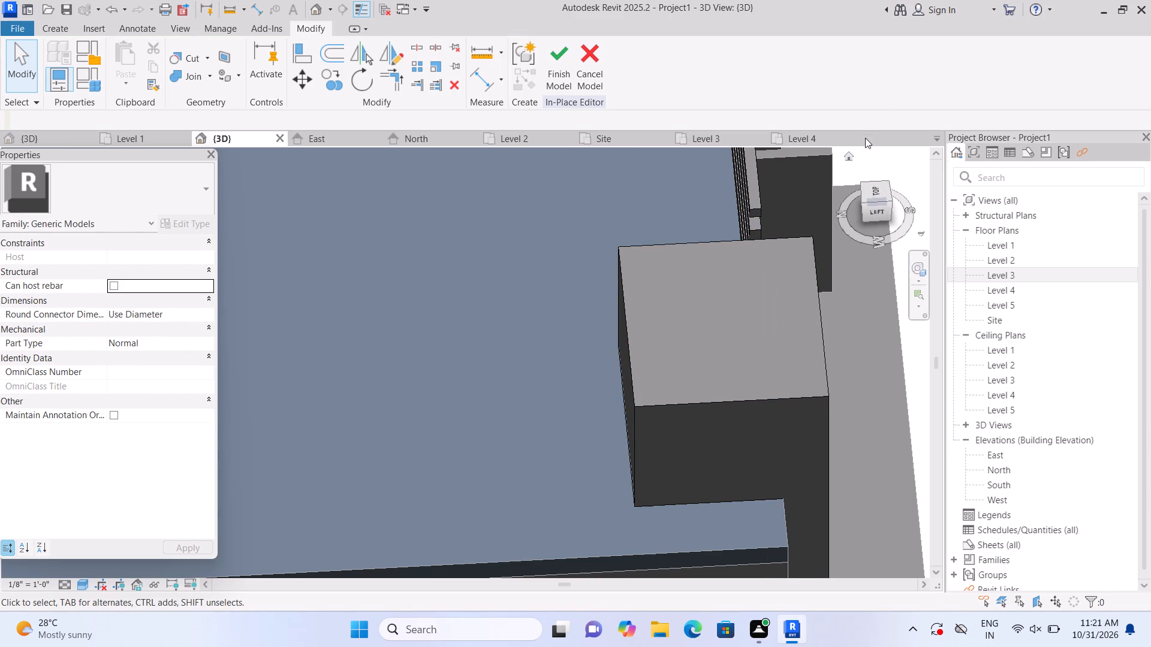
# Edit the six-bar extrusion's sketch on the gable wall and delete the lines of the topmost bar profile.
pyautogui.click(847, 154)
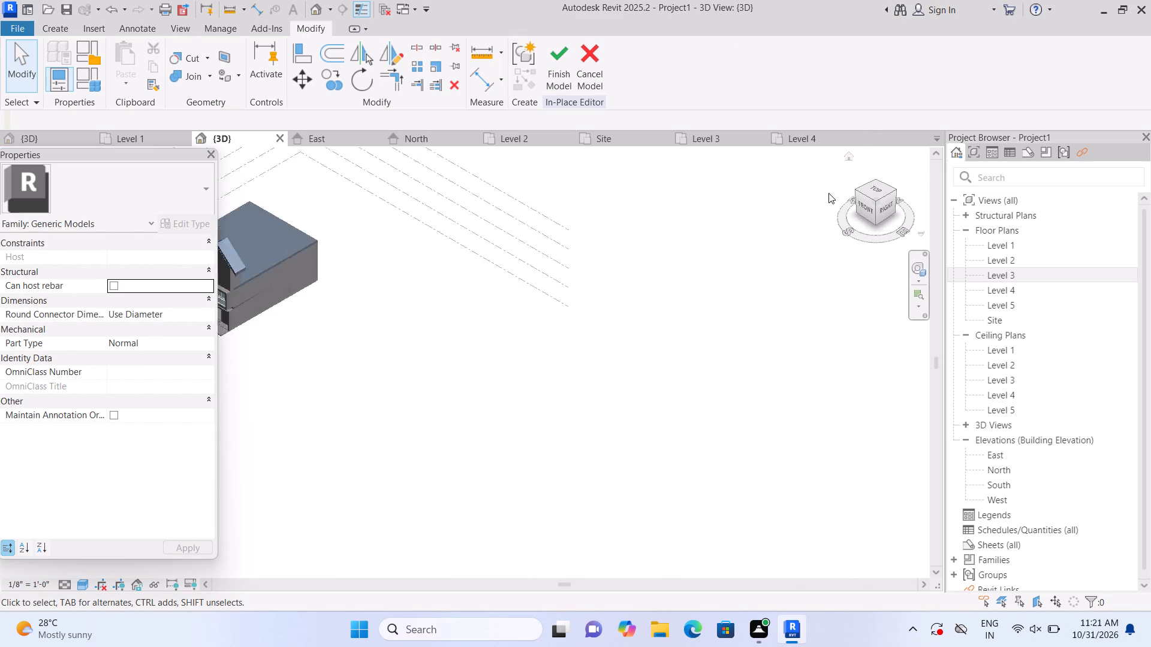
pyautogui.scroll(14, 315, 389)
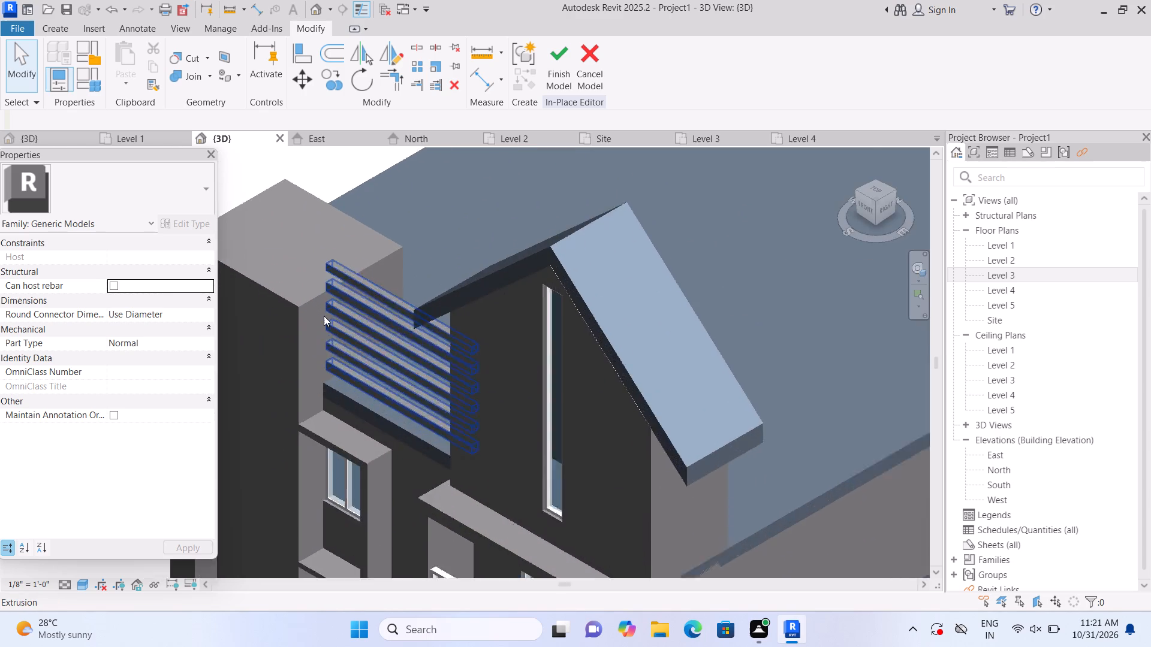
pyautogui.scroll(5, 324, 316)
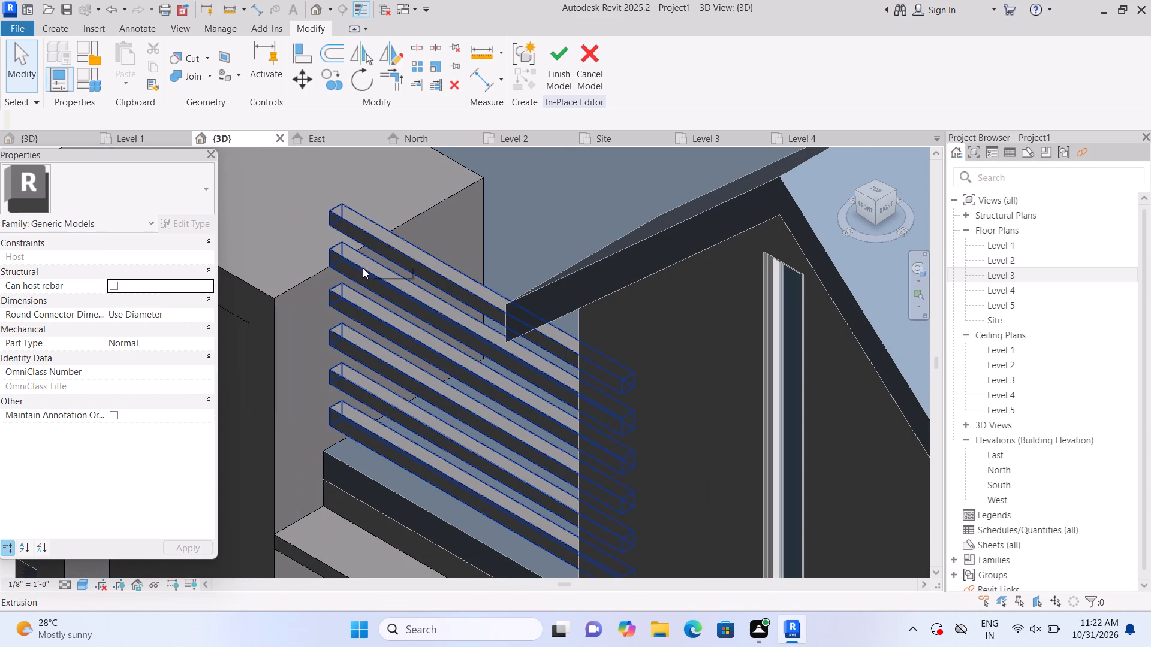
pyautogui.click(400, 258)
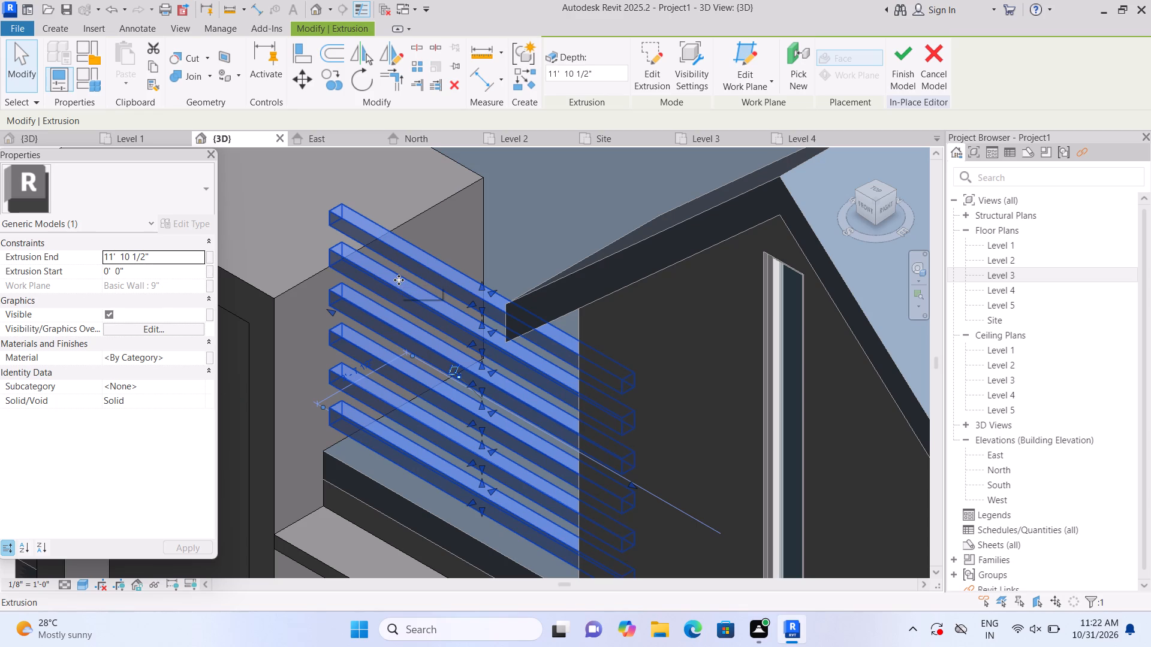
pyautogui.click(848, 153)
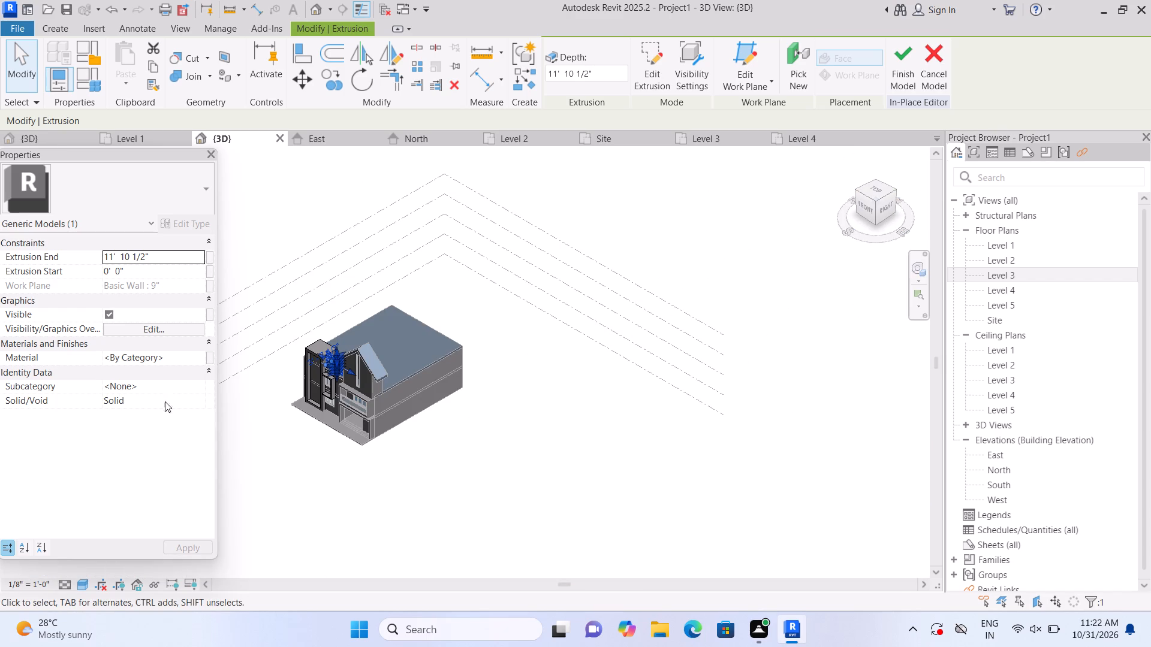
pyautogui.scroll(20, 158, 387)
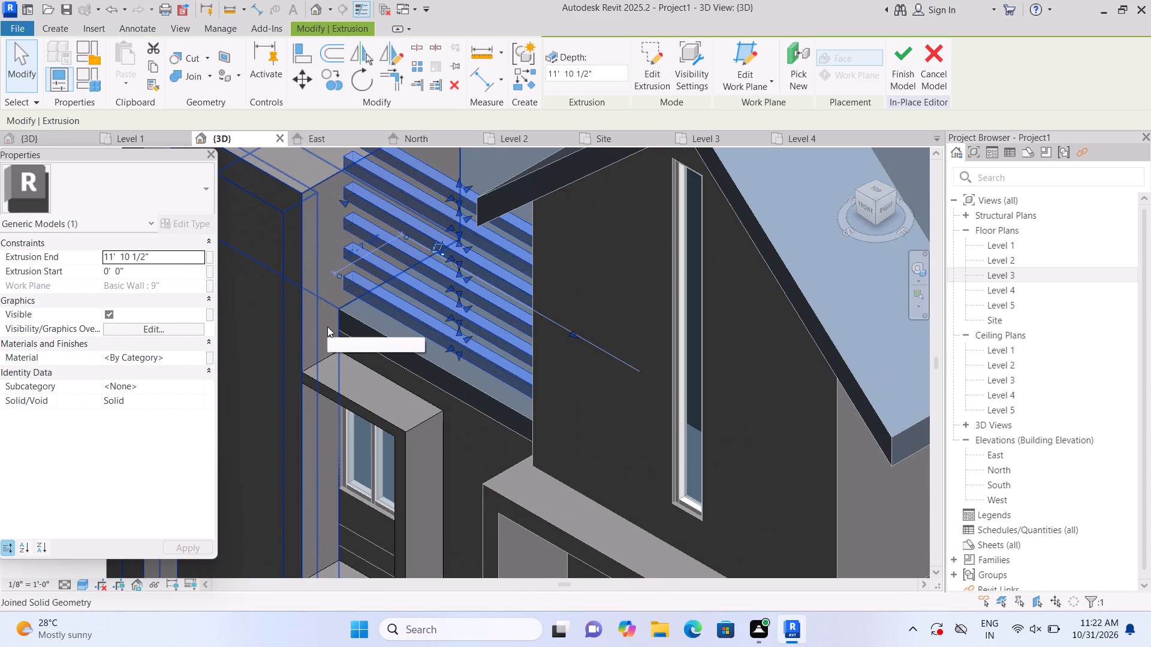
pyautogui.press('Escape')
pyautogui.moveTo(325, 322); pyautogui.dragTo(348, 506, button='middle')
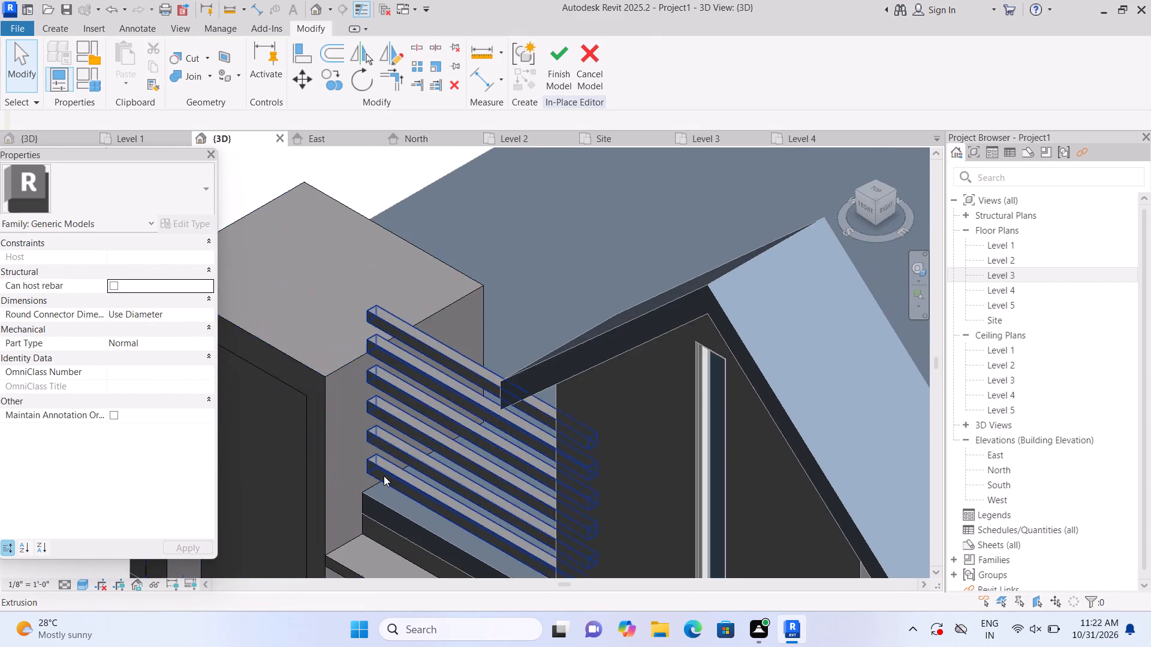
pyautogui.scroll(2, 429, 398)
pyautogui.doubleClick(476, 362)
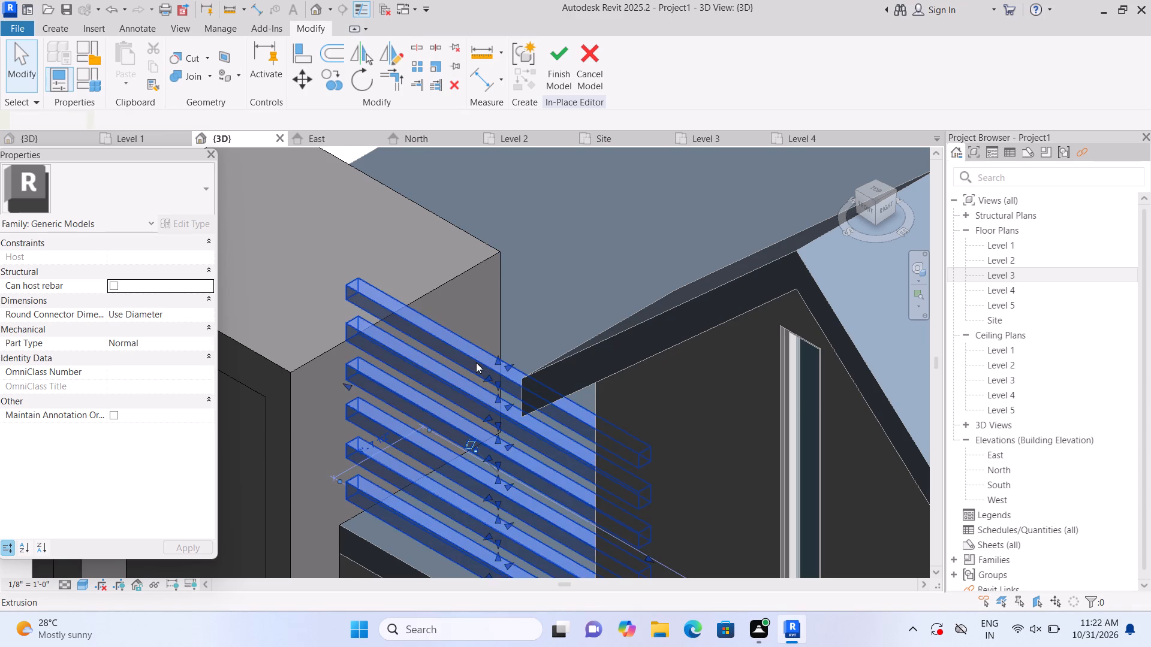
pyautogui.scroll(1, 661, 468)
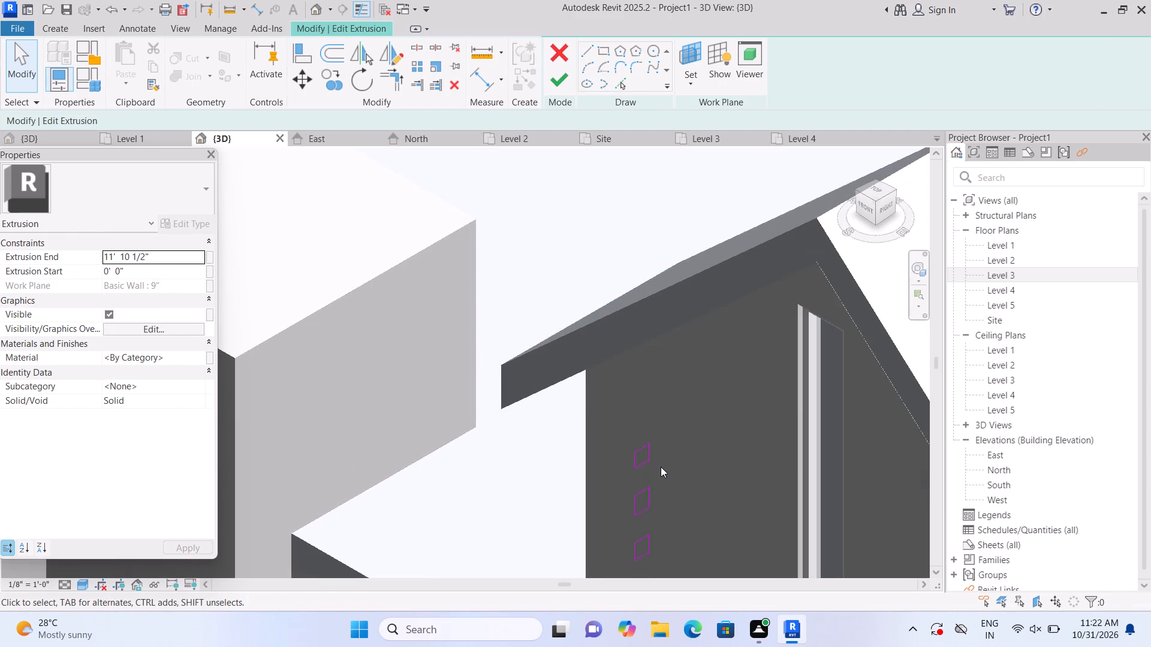
pyautogui.scroll(-4, 666, 452)
pyautogui.moveTo(682, 455); pyautogui.dragTo(688, 305, button='middle')
pyautogui.scroll(-3, 688, 312)
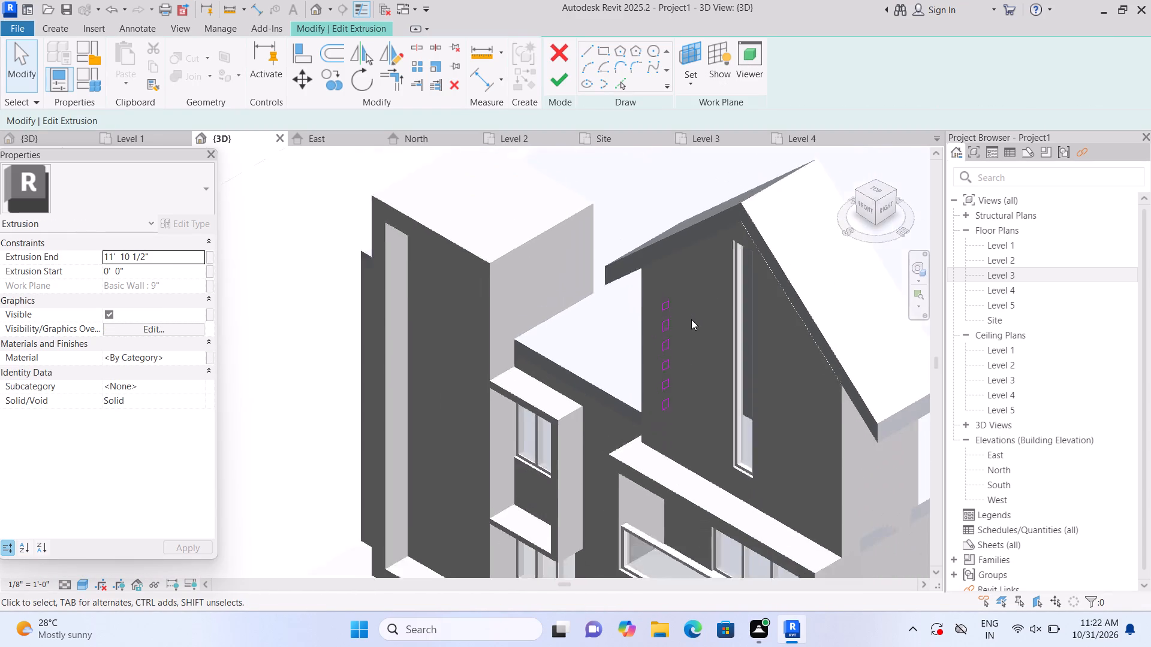
pyautogui.scroll(4, 680, 316)
pyautogui.click(659, 295)
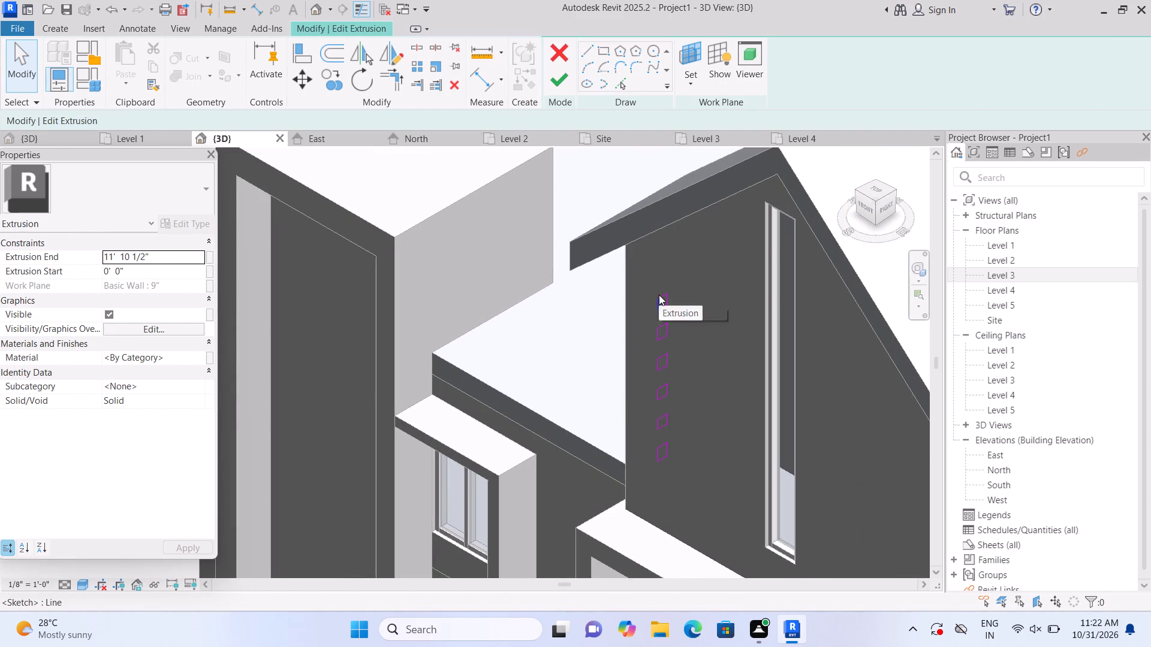
pyautogui.press('Delete')
pyautogui.click(668, 298)
pyautogui.press('Delete')
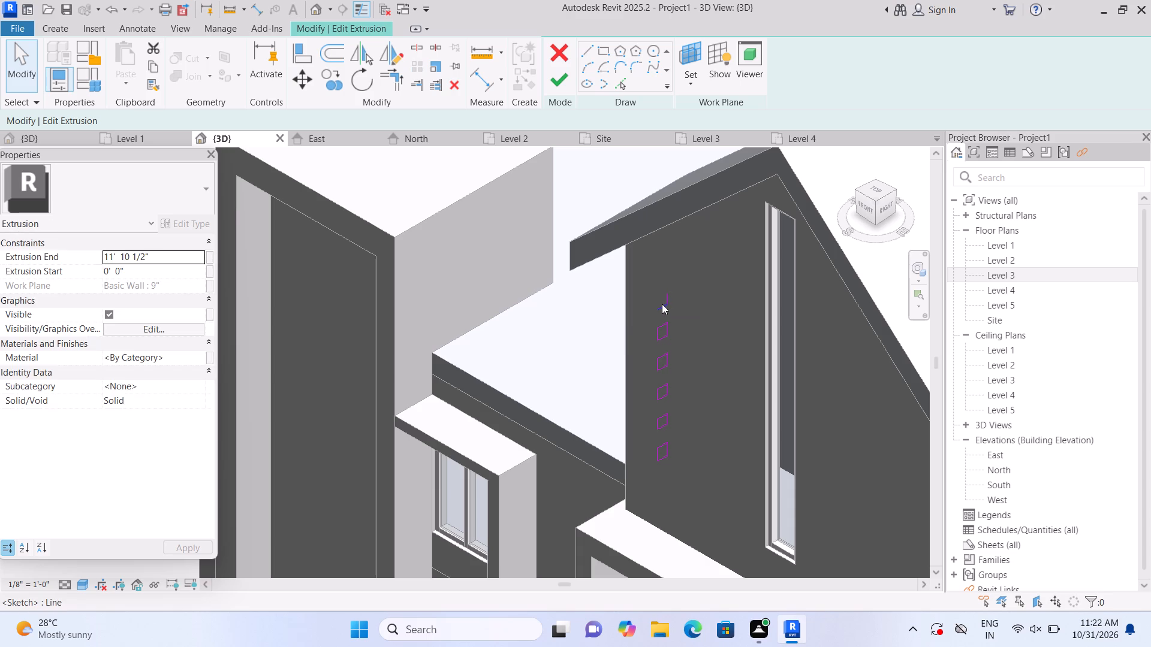
pyautogui.click(662, 304)
pyautogui.press('Delete')
pyautogui.click(667, 297)
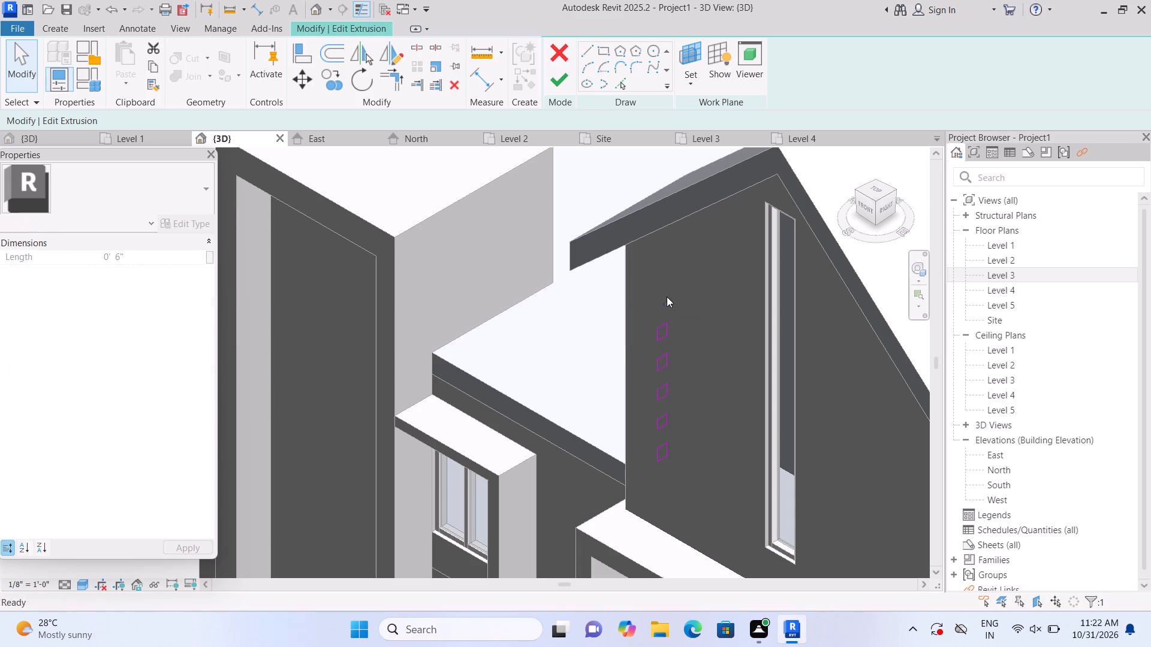
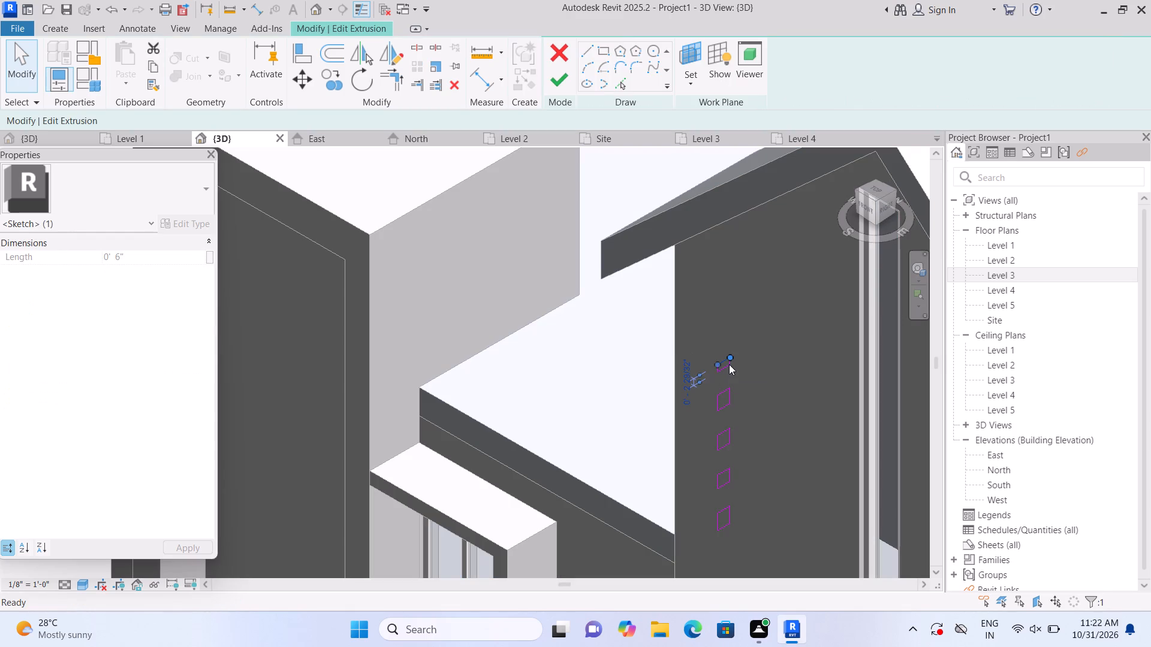
# Delete the remaining lines of the uppermost bar profile and finish the extrusion sketch with four bar profiles.
pyautogui.click(729, 364)
pyautogui.press('Delete')
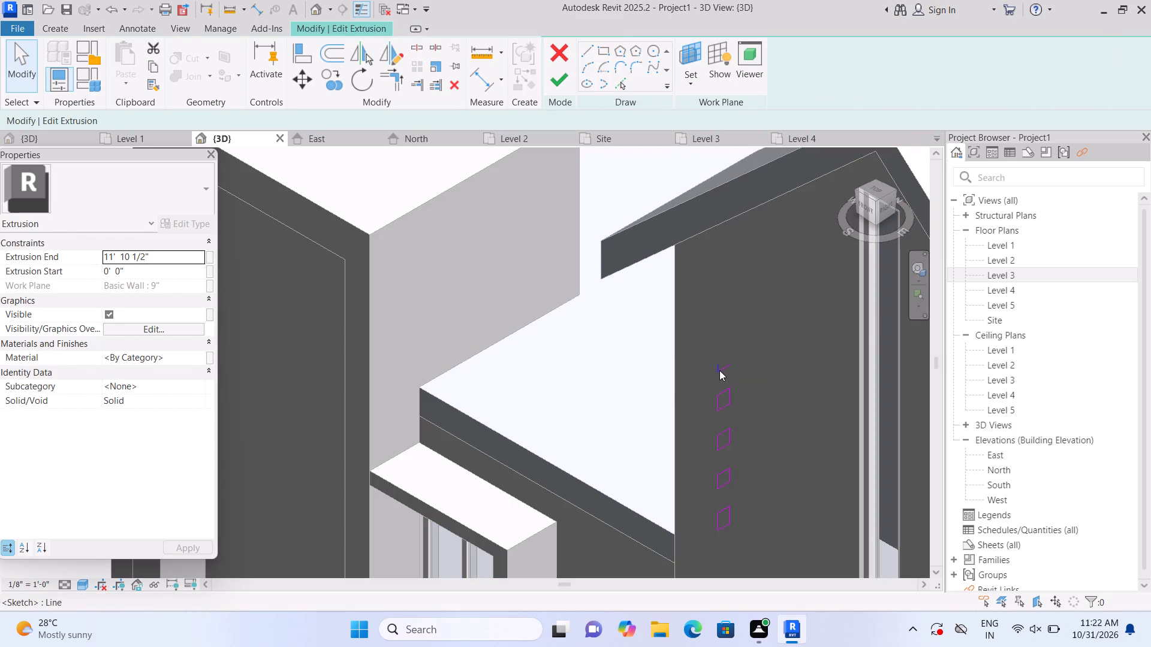
pyautogui.click(719, 370)
pyautogui.press('Delete')
pyautogui.click(724, 367)
pyautogui.press('Delete')
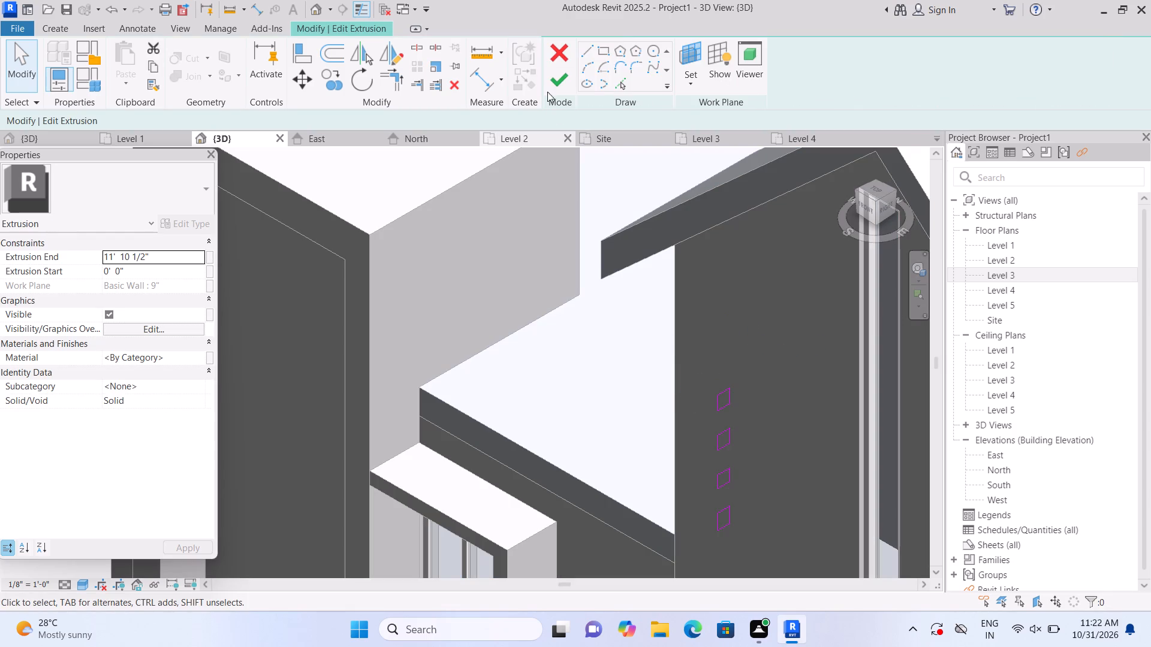
pyautogui.click(563, 75)
pyautogui.scroll(-5, 588, 238)
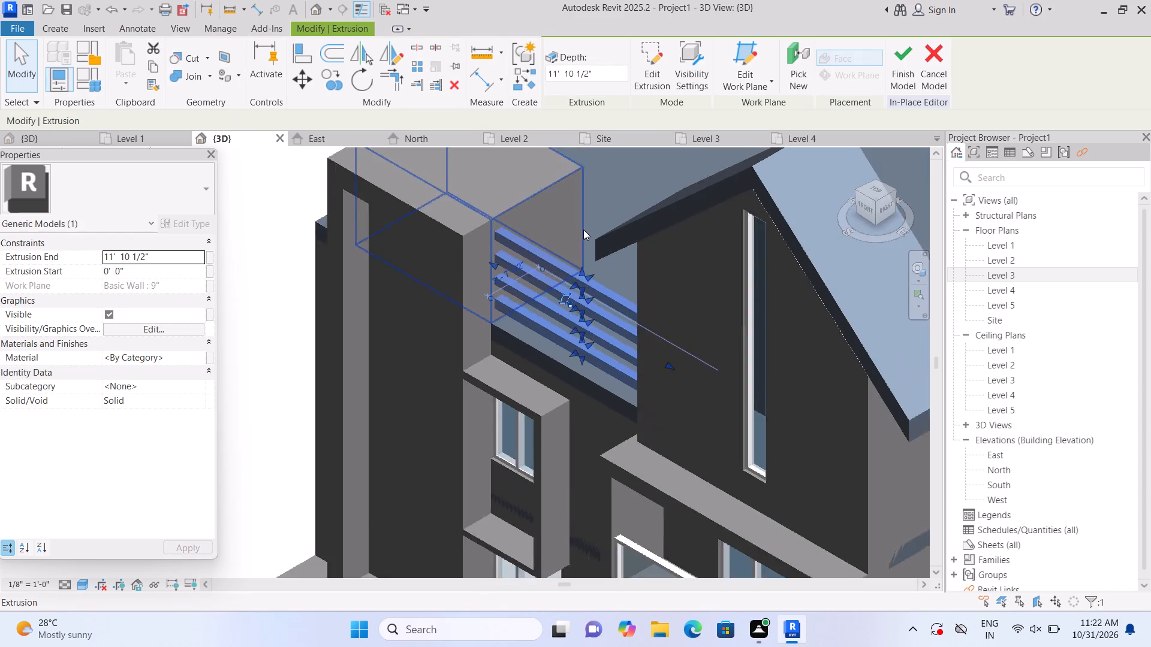
pyautogui.scroll(-4, 583, 229)
pyautogui.click(308, 353)
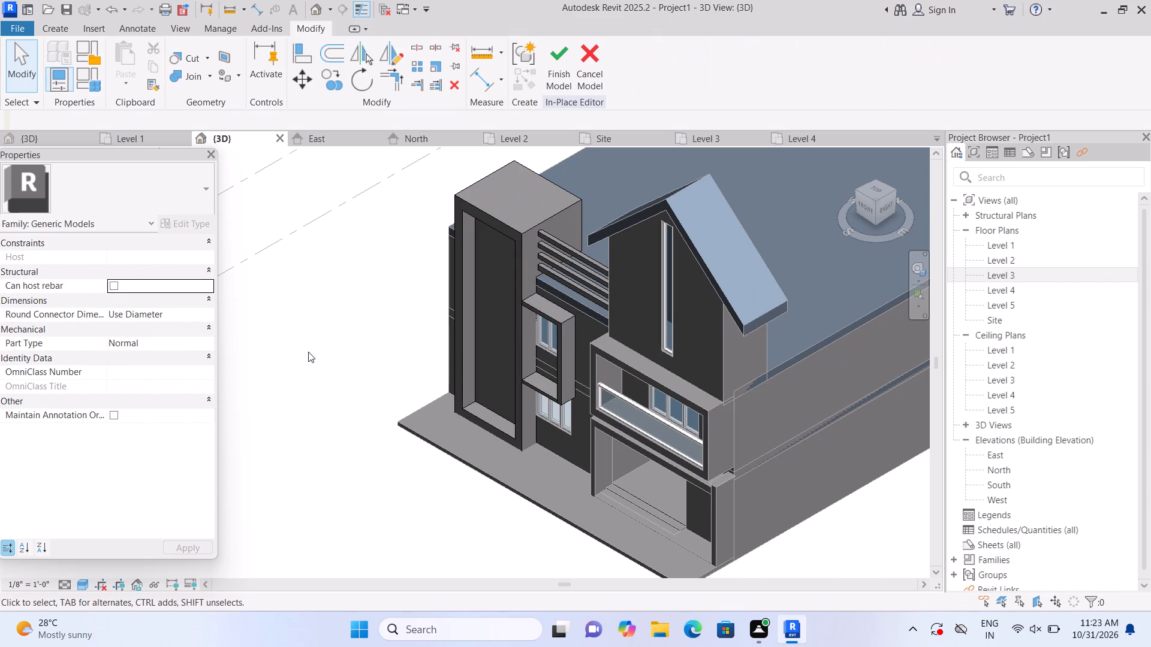
# Examine the front facade from several angles, checking the tower frame, the horizontal bars and the tower's top.
pyautogui.keyDown('shift'); pyautogui.moveTo(296, 416); pyautogui.dragTo(336, 429, button='middle'); pyautogui.keyUp('shift')
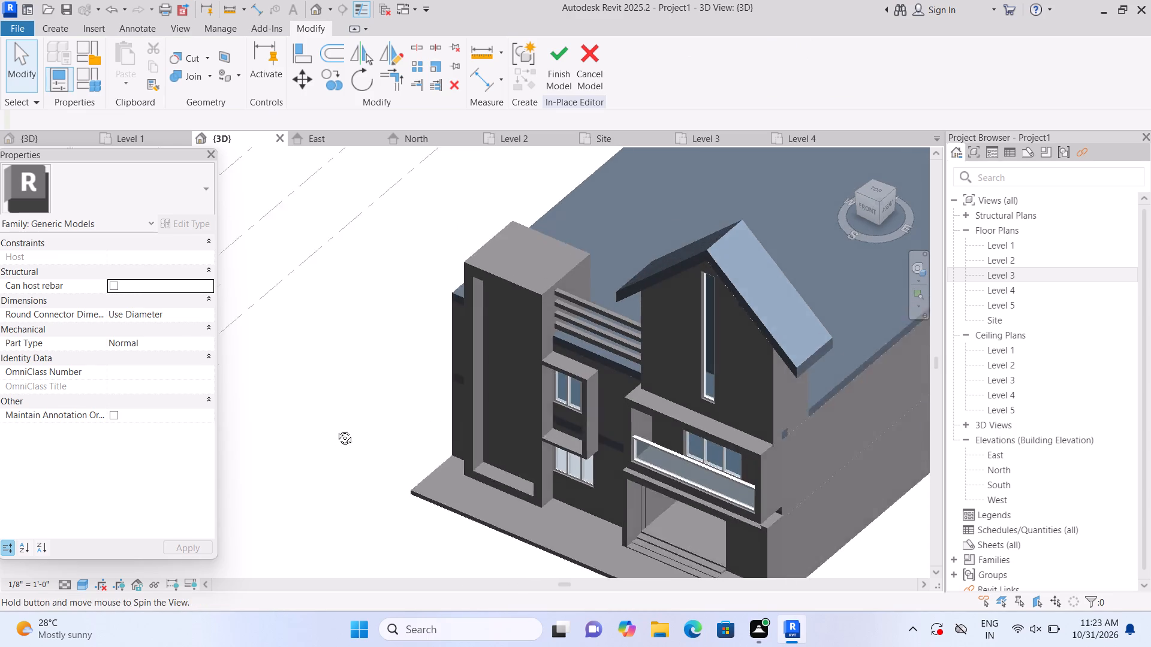
pyautogui.keyDown('shift'); pyautogui.moveTo(336, 429); pyautogui.dragTo(358, 430, button='middle'); pyautogui.keyUp('shift')
pyautogui.moveTo(388, 450); pyautogui.dragTo(353, 285, button='middle')
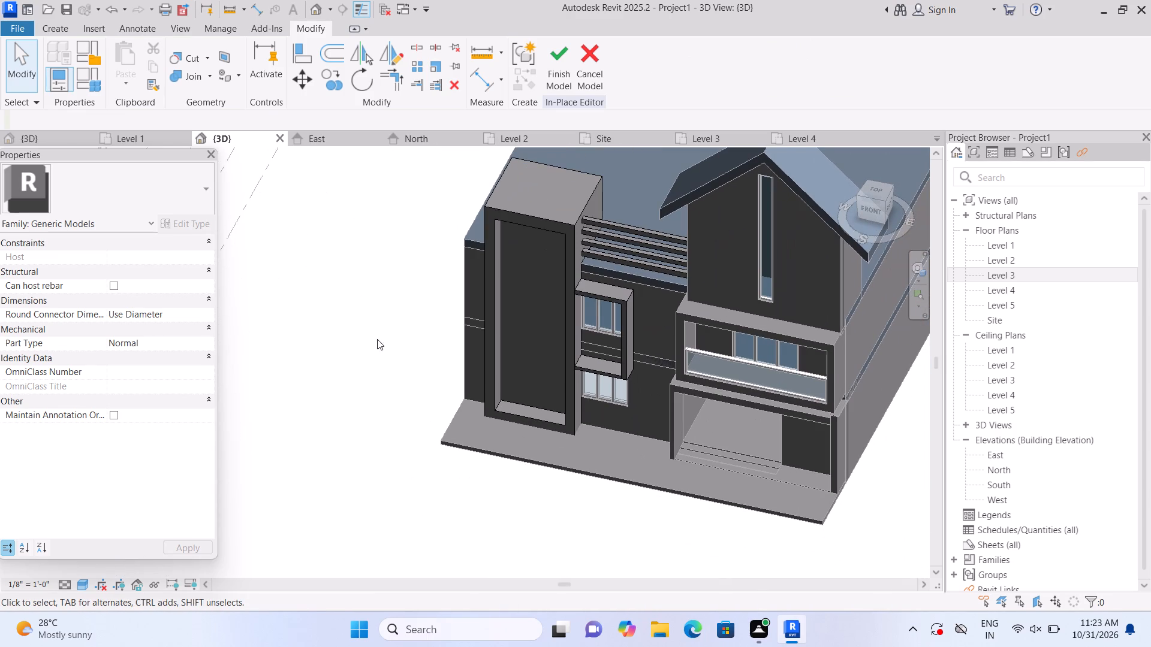
pyautogui.moveTo(375, 354); pyautogui.dragTo(373, 414, button='middle')
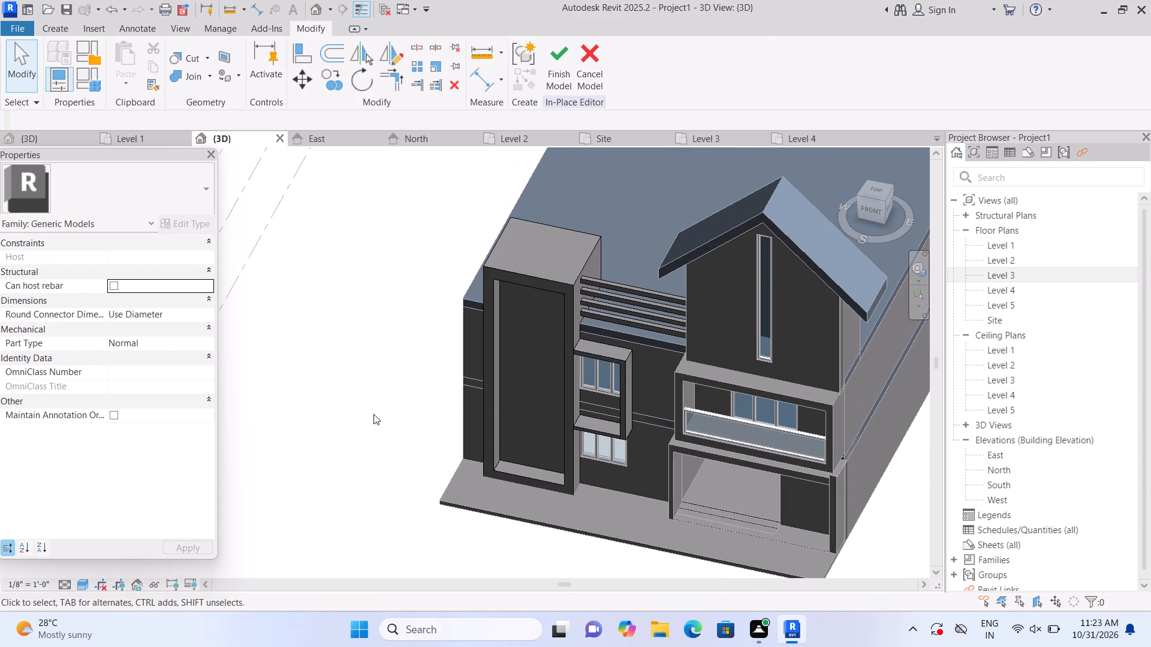
pyautogui.moveTo(351, 412); pyautogui.dragTo(385, 437, button='middle')
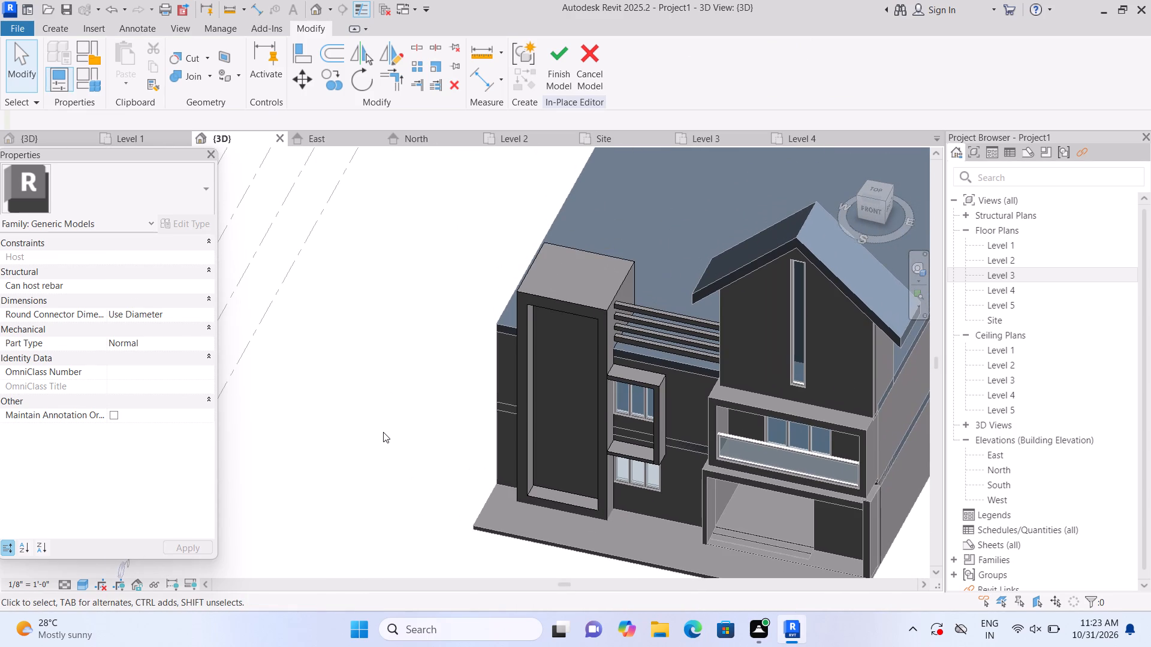
pyautogui.moveTo(429, 435); pyautogui.dragTo(387, 514, button='middle')
pyautogui.scroll(2, 420, 492)
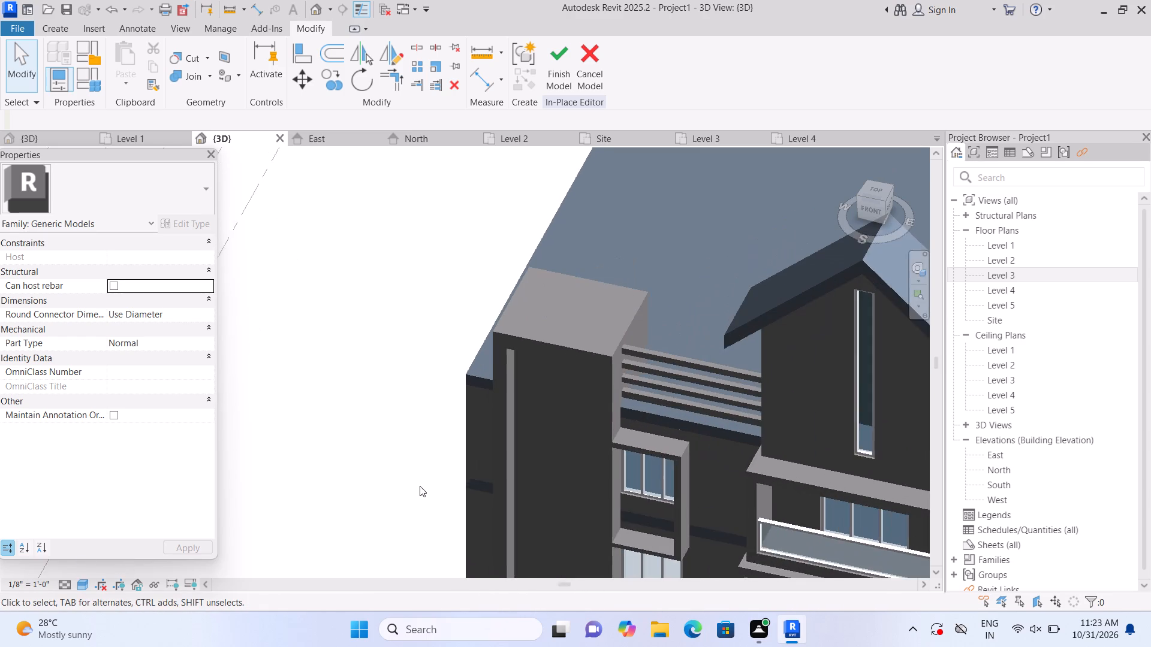
pyautogui.scroll(1, 420, 486)
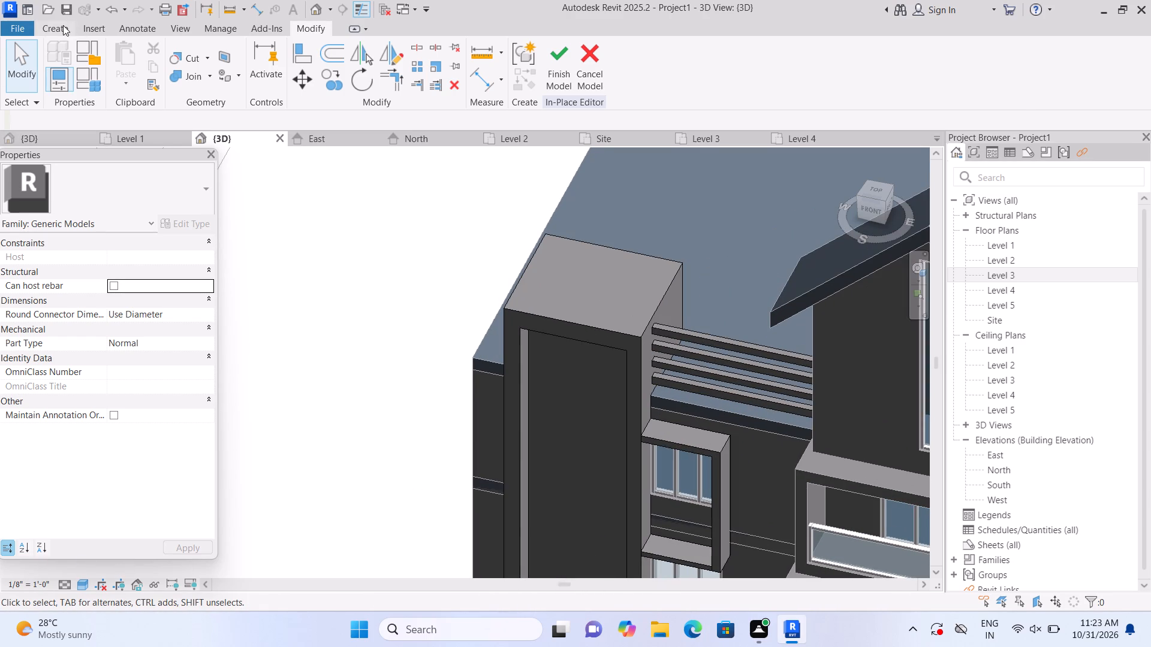
# Create a solid extrusion on the tower block's top face from a rectangle covering the face, about 9'-7" by 8'-6".
pyautogui.click(63, 25)
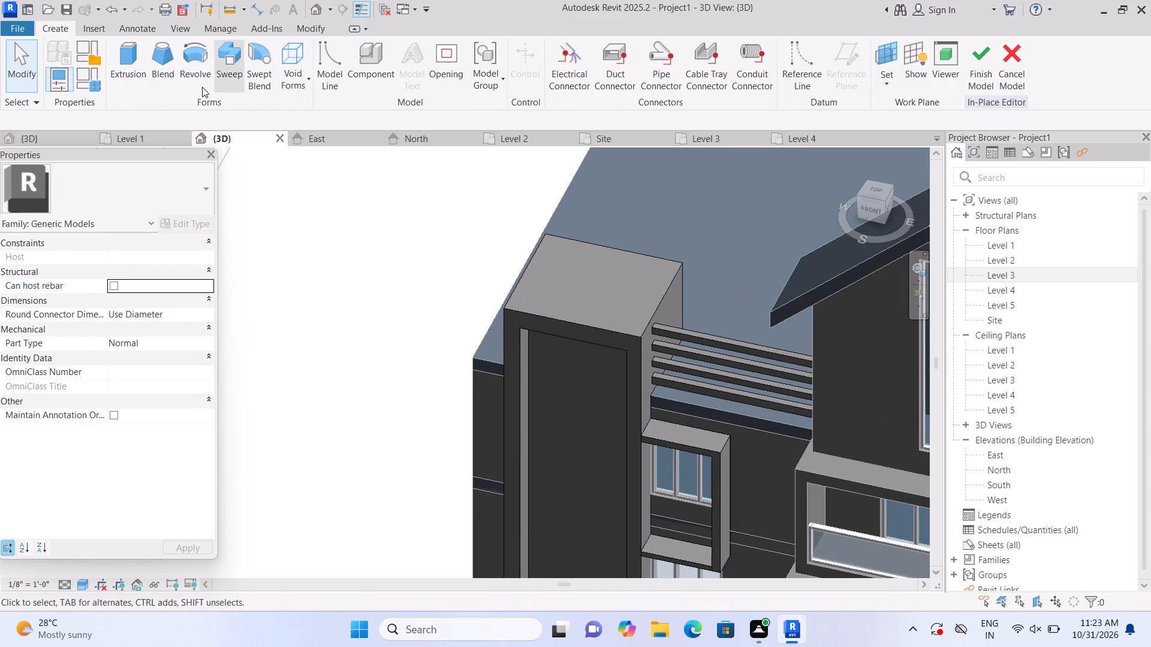
pyautogui.click(134, 78)
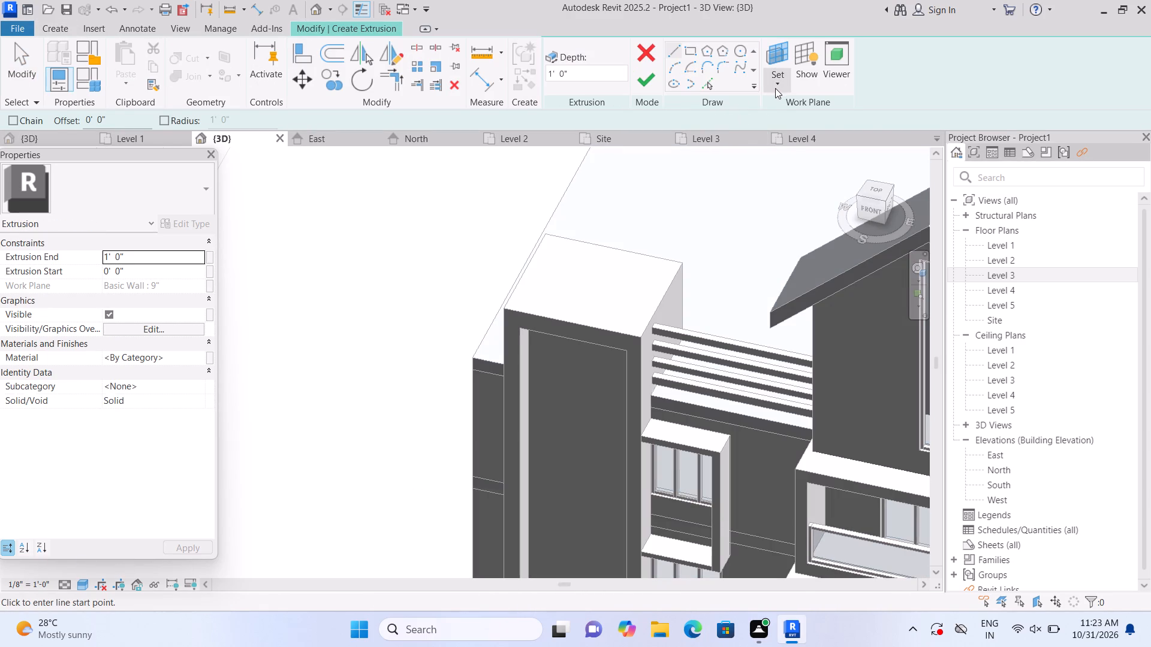
pyautogui.click(779, 77)
pyautogui.click(807, 136)
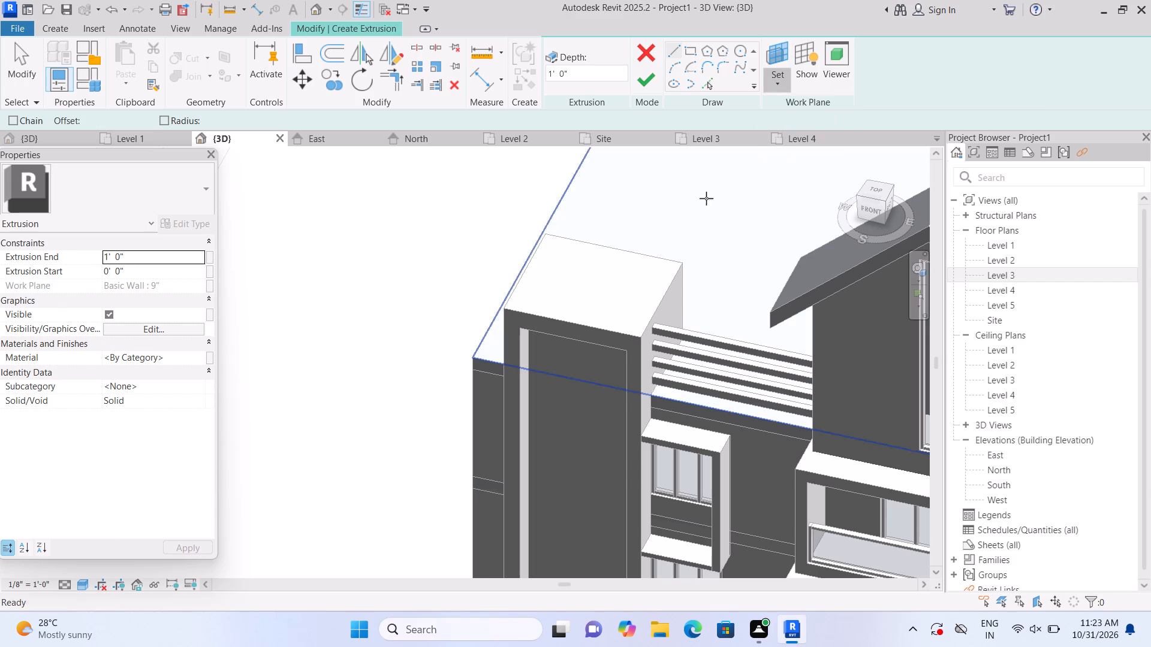
pyautogui.click(614, 261)
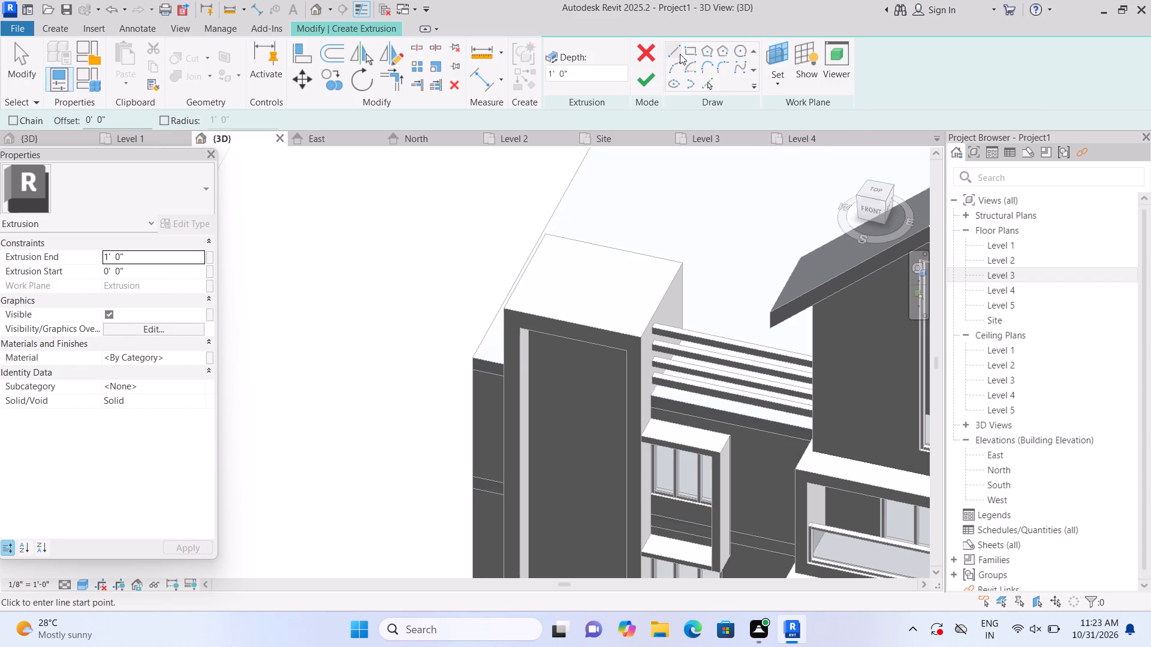
pyautogui.click(685, 52)
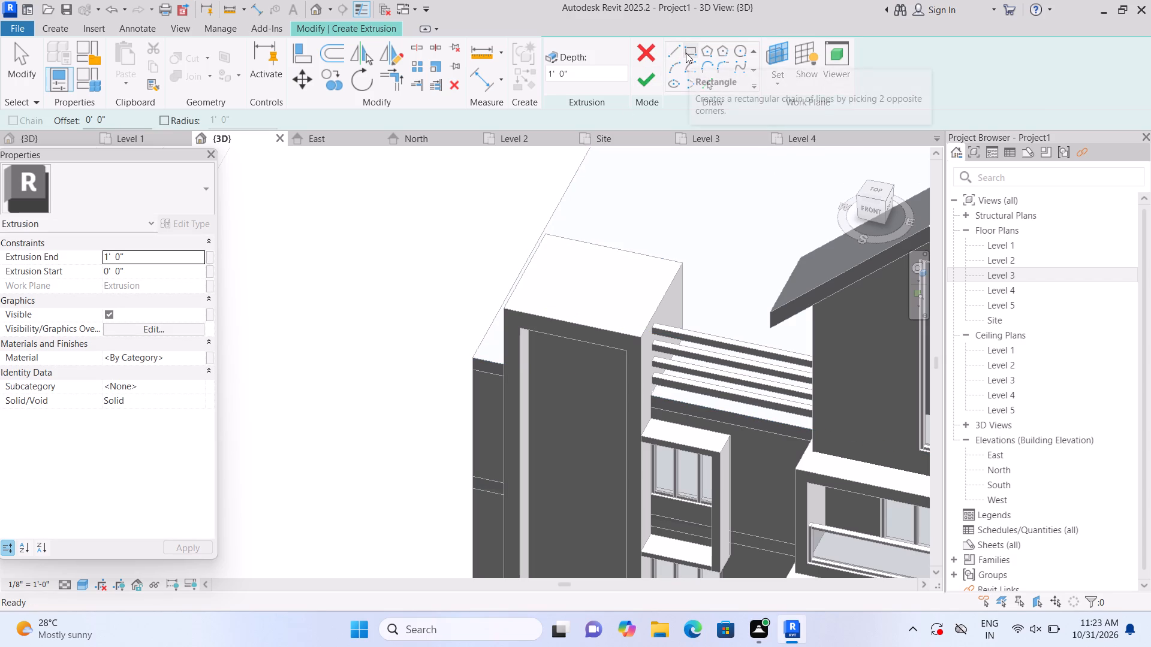
pyautogui.scroll(2, 649, 303)
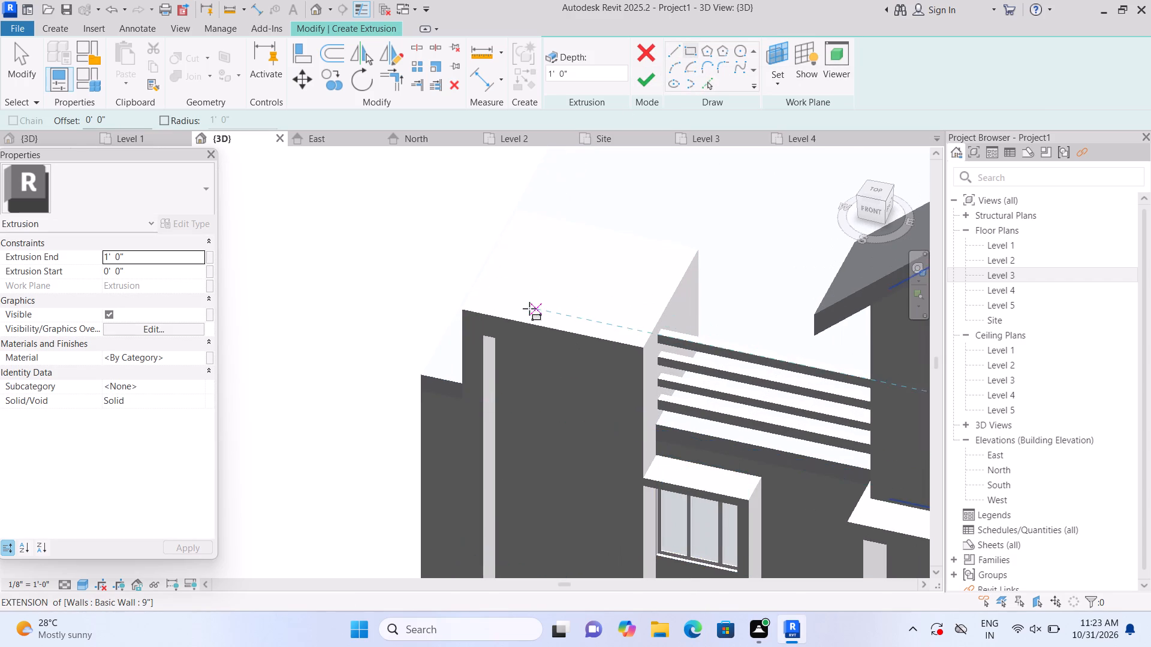
pyautogui.click(461, 307)
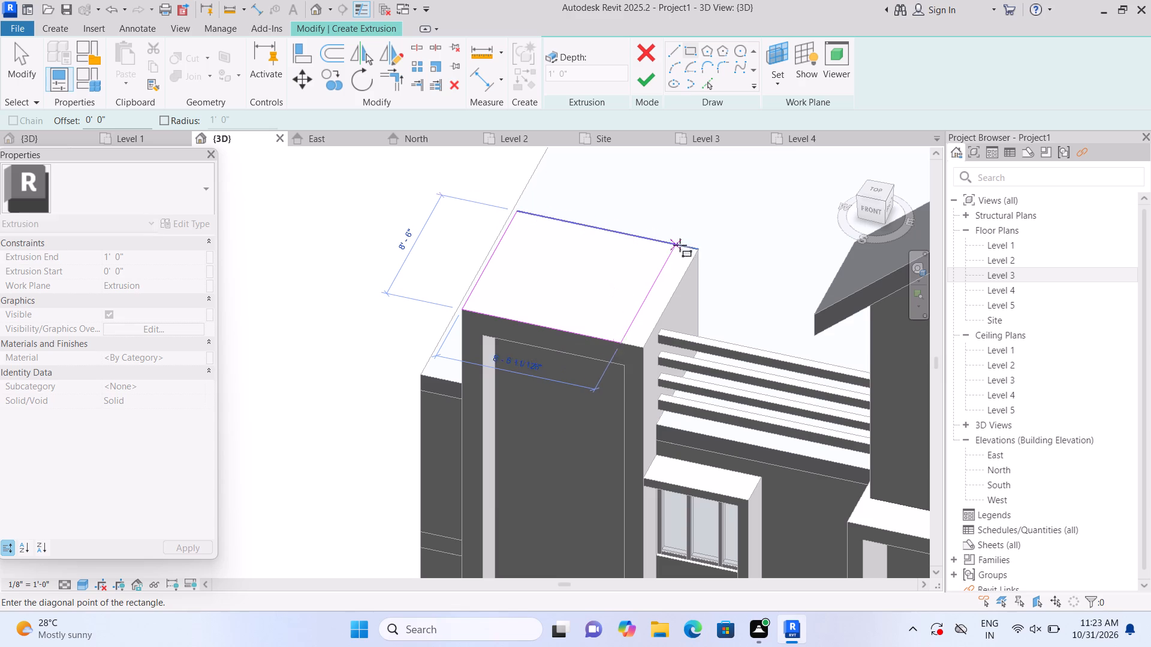
pyautogui.click(698, 253)
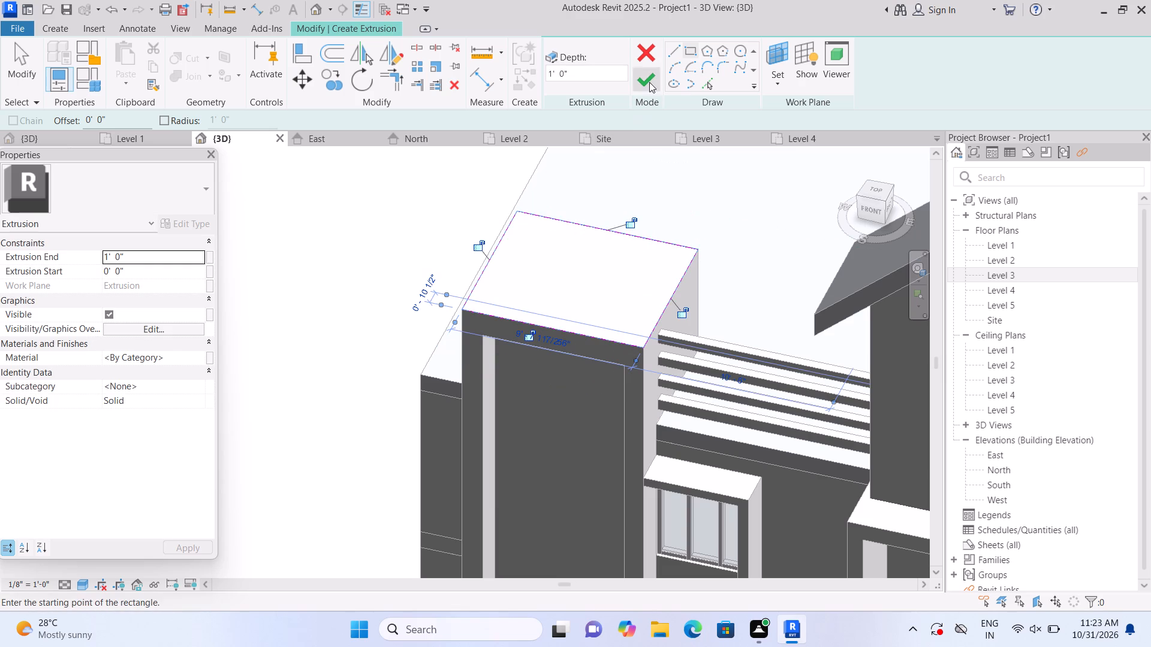
pyautogui.click(649, 81)
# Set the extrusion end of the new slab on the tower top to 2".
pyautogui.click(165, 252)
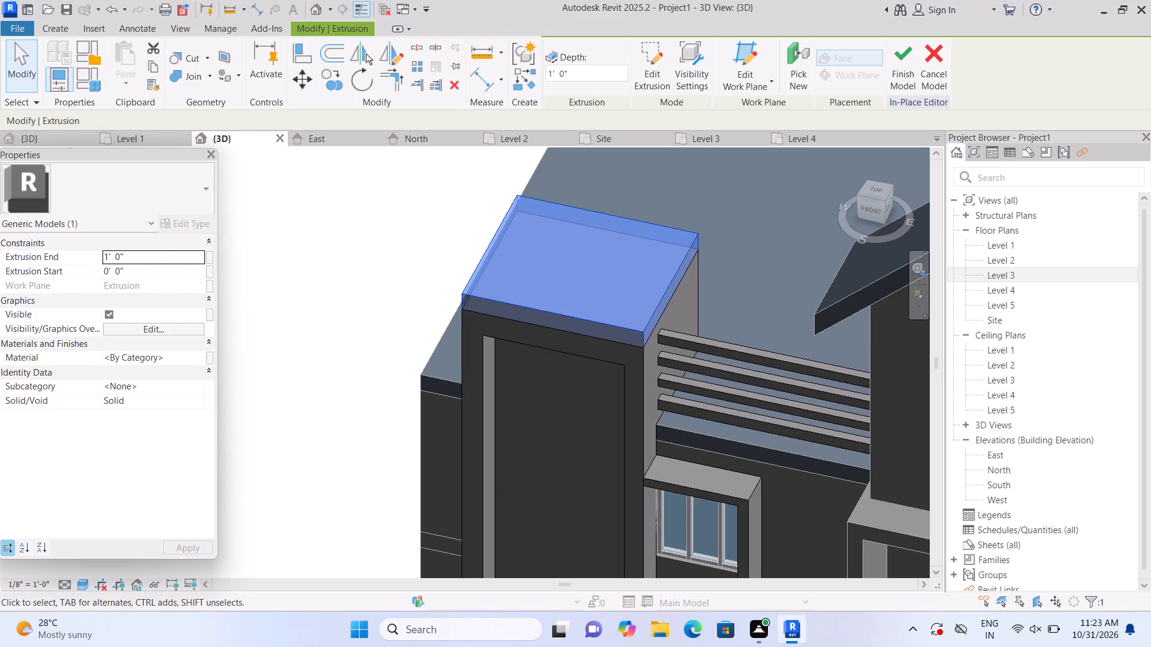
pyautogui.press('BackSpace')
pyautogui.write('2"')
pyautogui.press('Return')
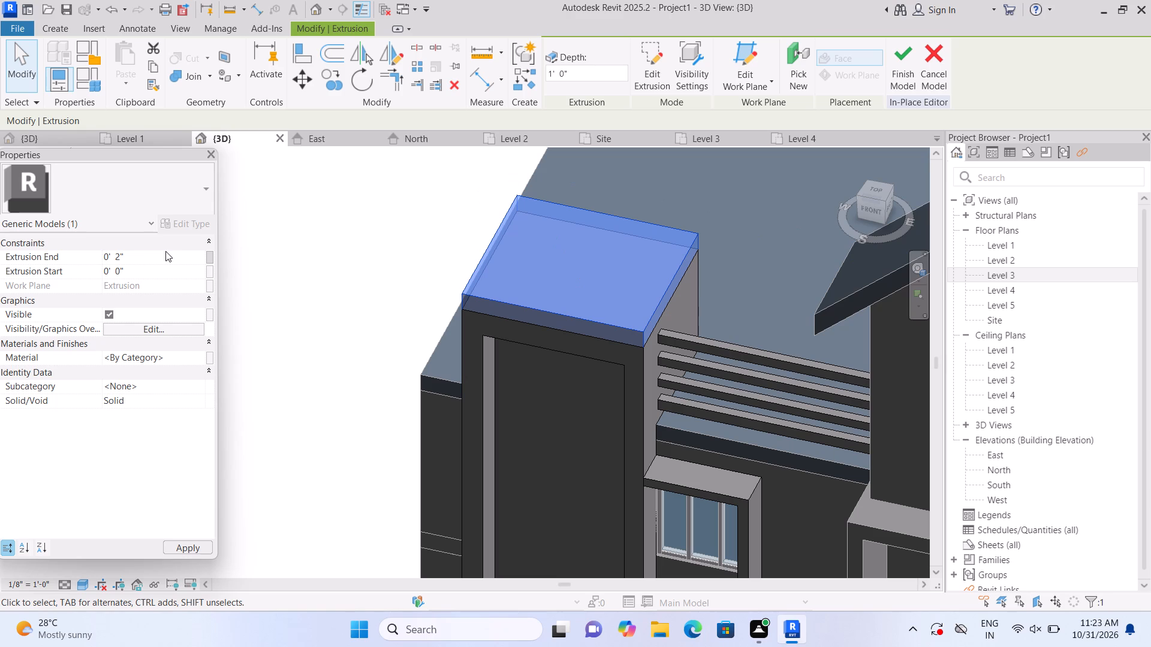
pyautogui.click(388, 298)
# Set the extrusion end of the thin slab on the tower top to 3".
pyautogui.click(466, 305)
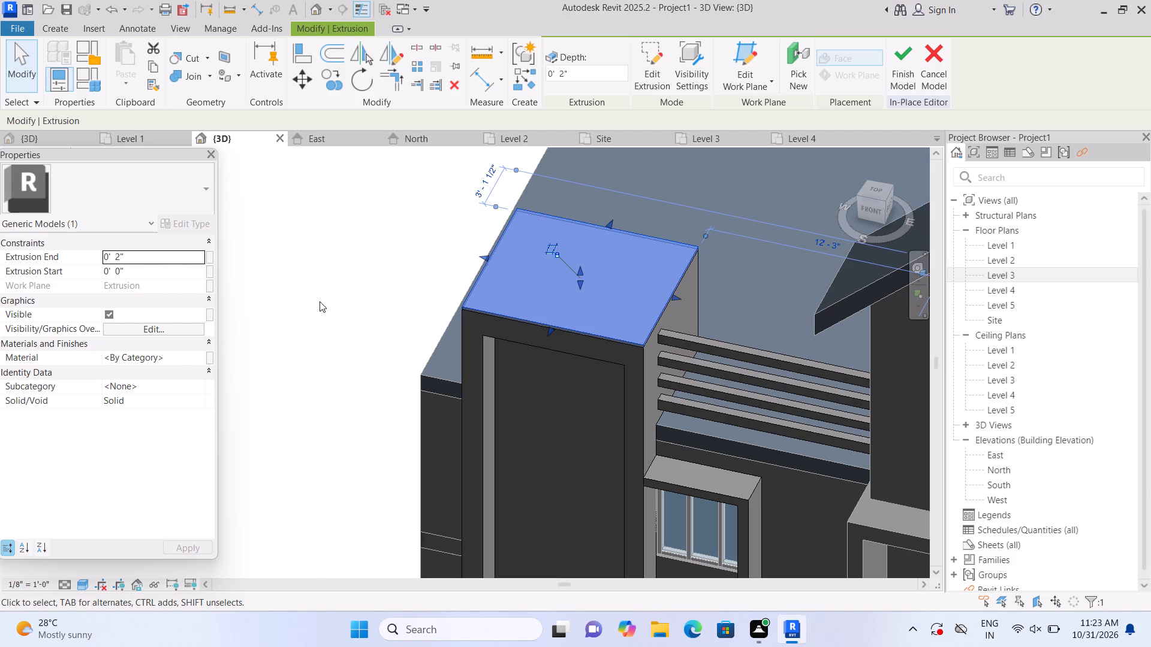
pyautogui.scroll(1, 320, 303)
pyautogui.click(324, 323)
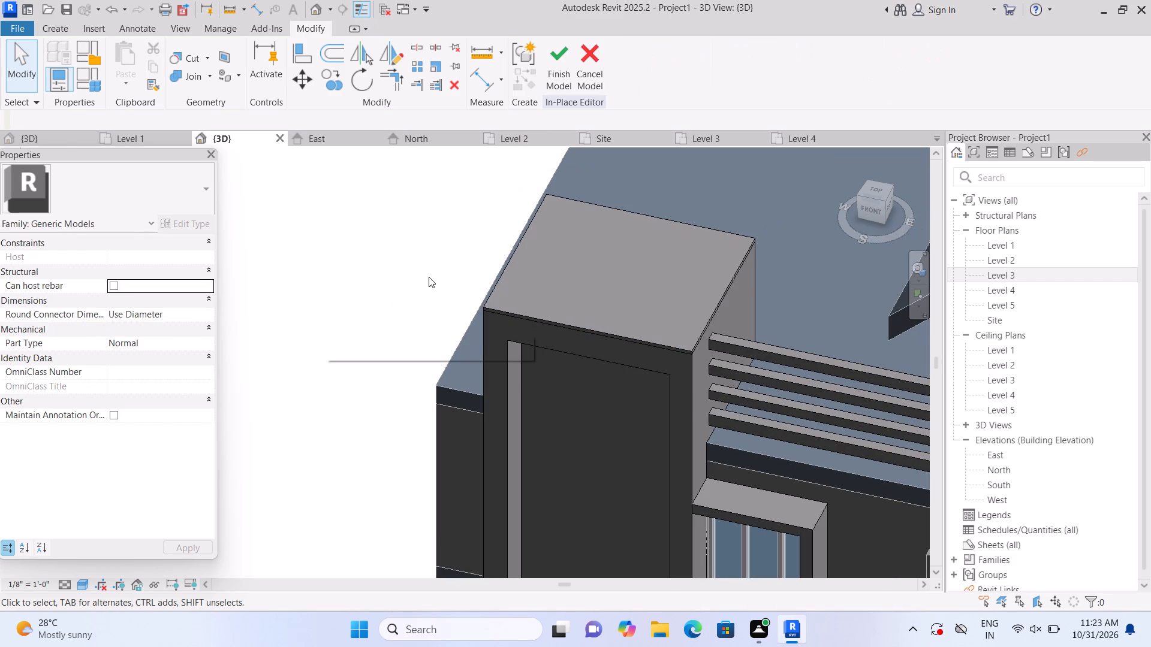
pyautogui.click(535, 291)
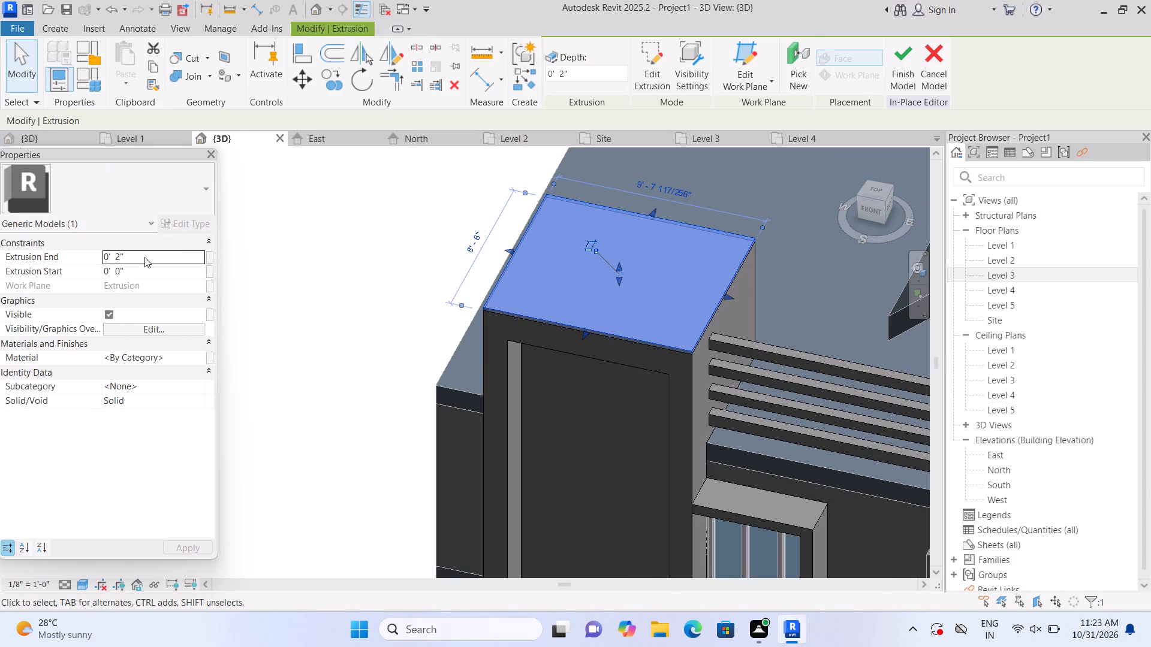
pyautogui.click(144, 257)
pyautogui.press('BackSpace')
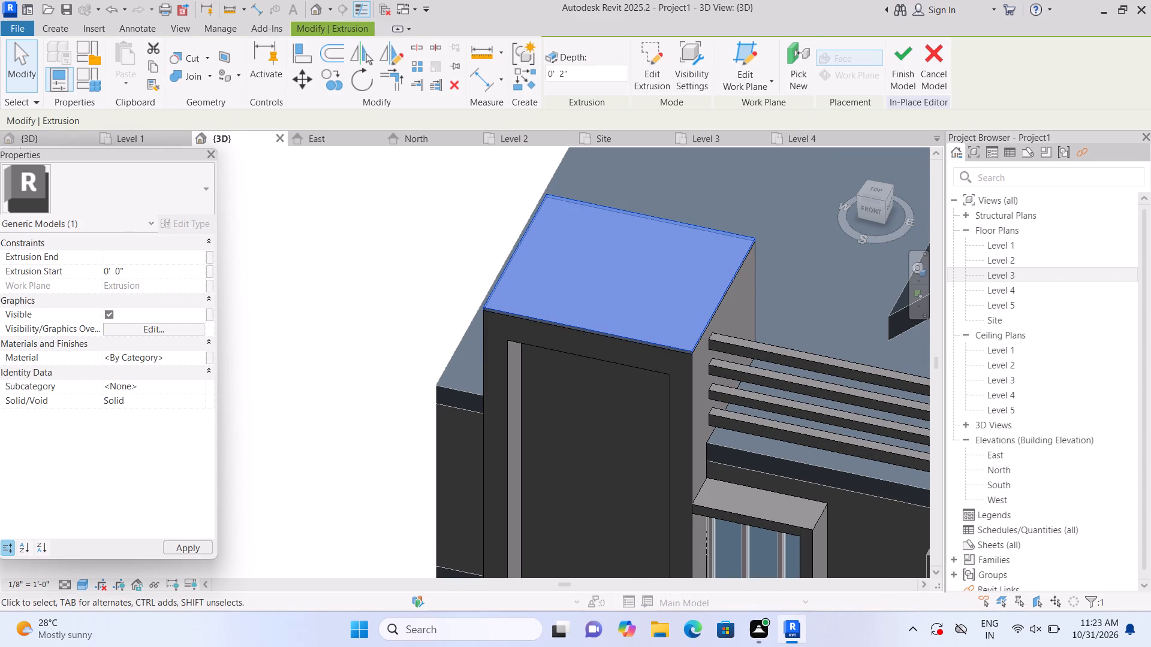
pyautogui.write('3"')
pyautogui.press('Return')
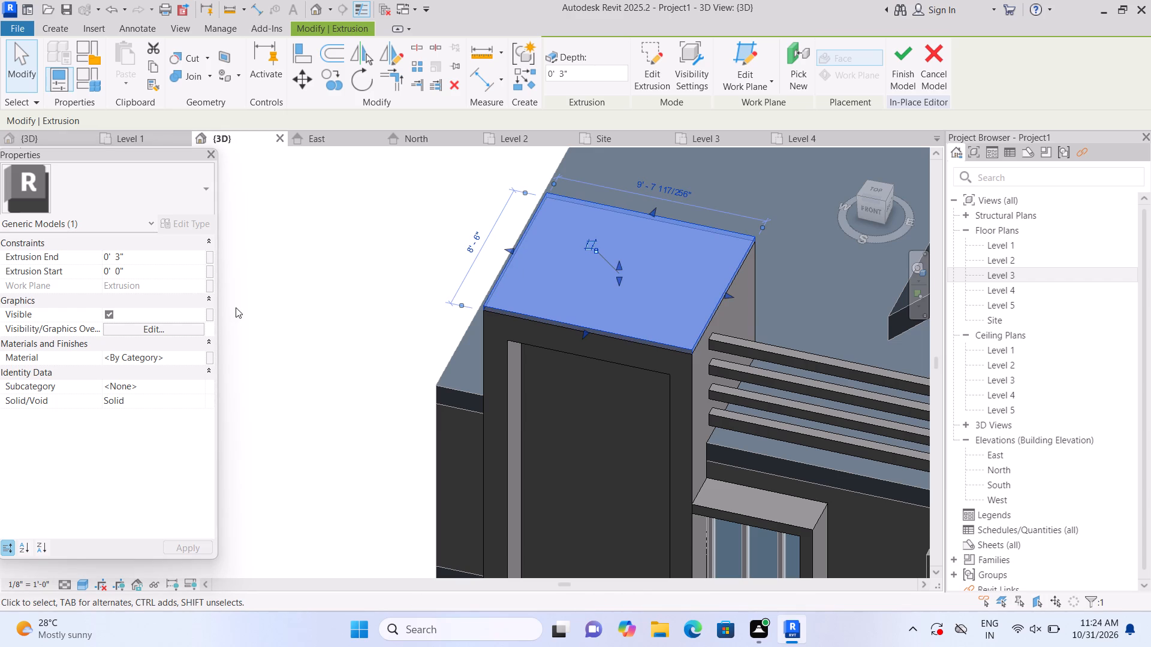
pyautogui.click(243, 326)
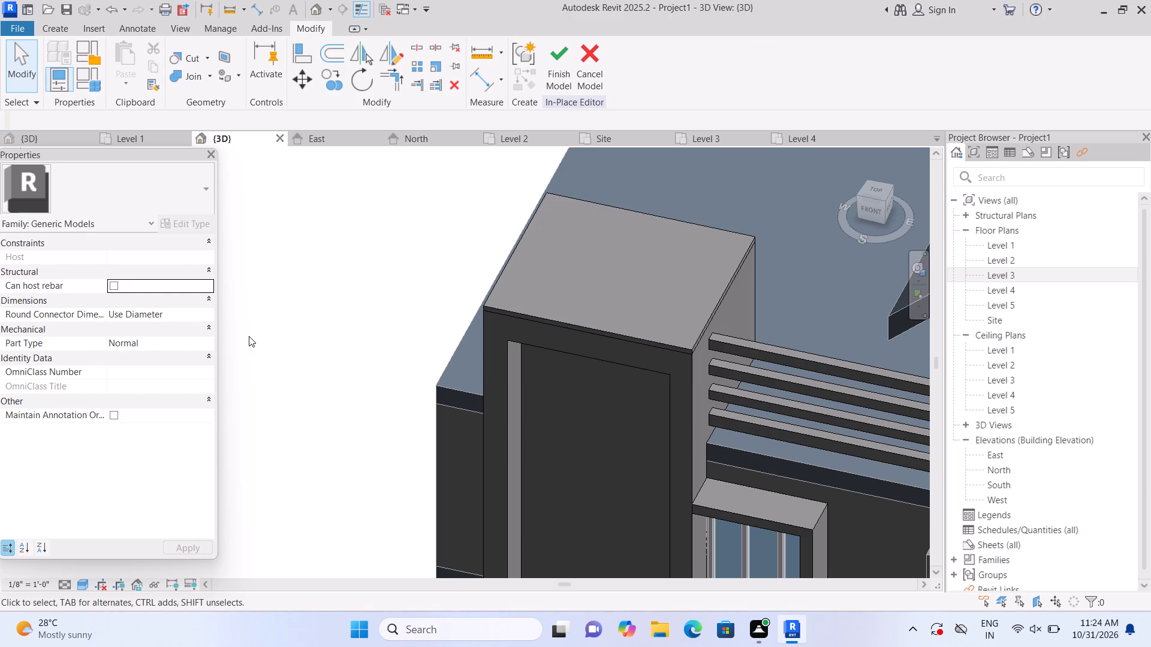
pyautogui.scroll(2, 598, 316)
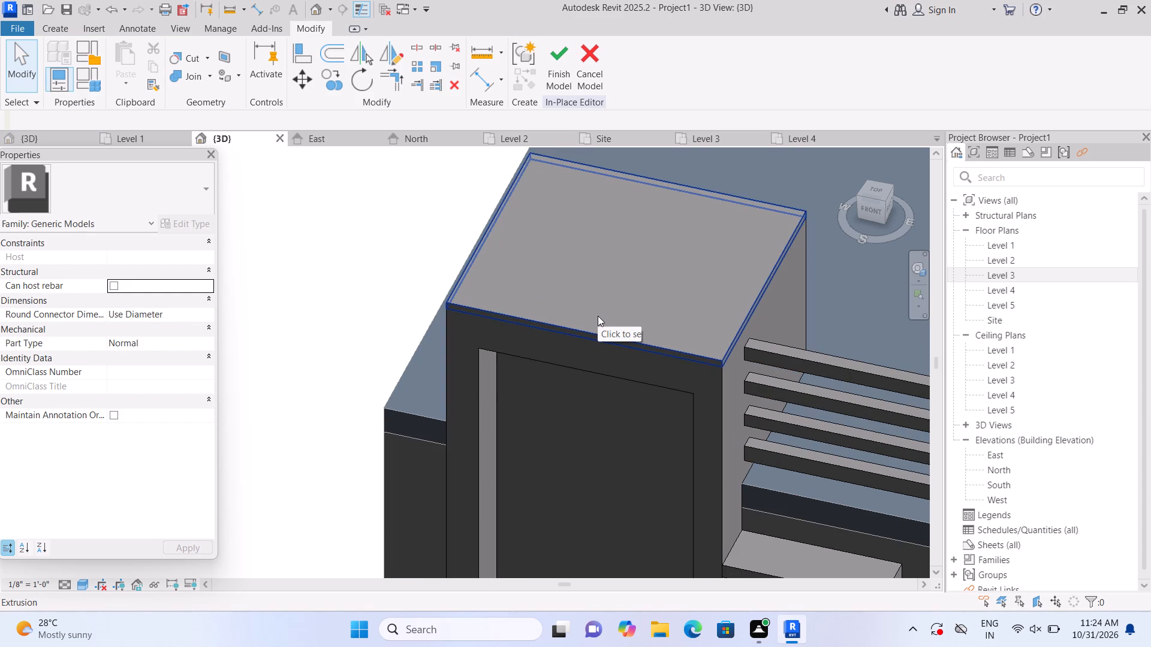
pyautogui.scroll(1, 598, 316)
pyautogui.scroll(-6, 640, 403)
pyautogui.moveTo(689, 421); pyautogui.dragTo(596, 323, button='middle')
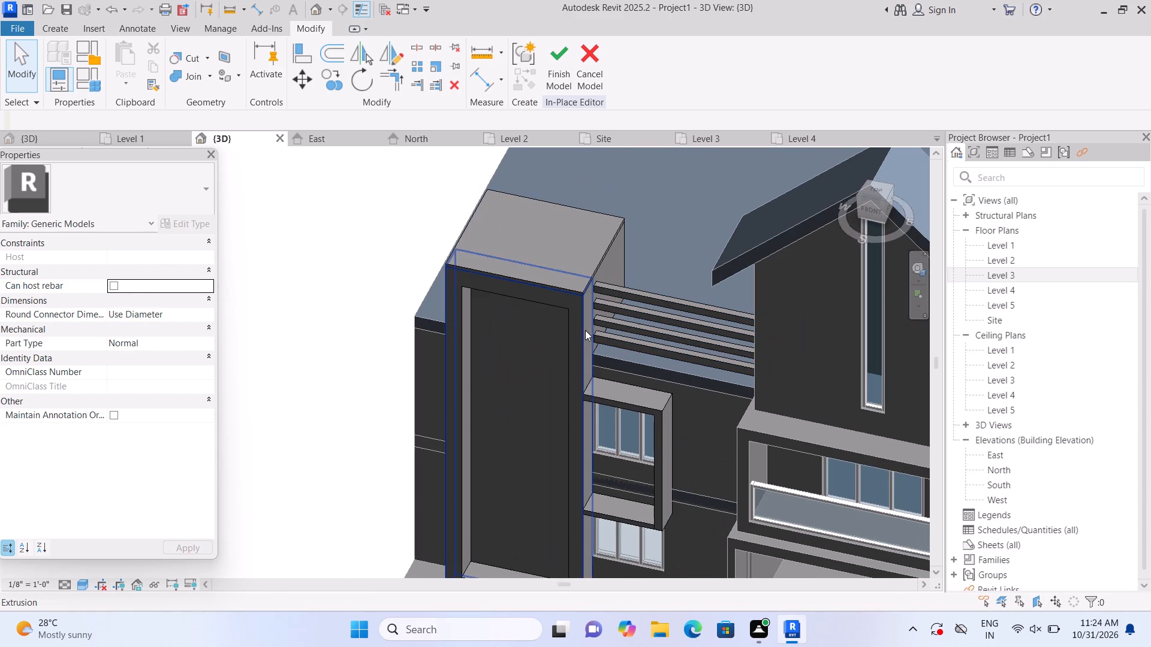
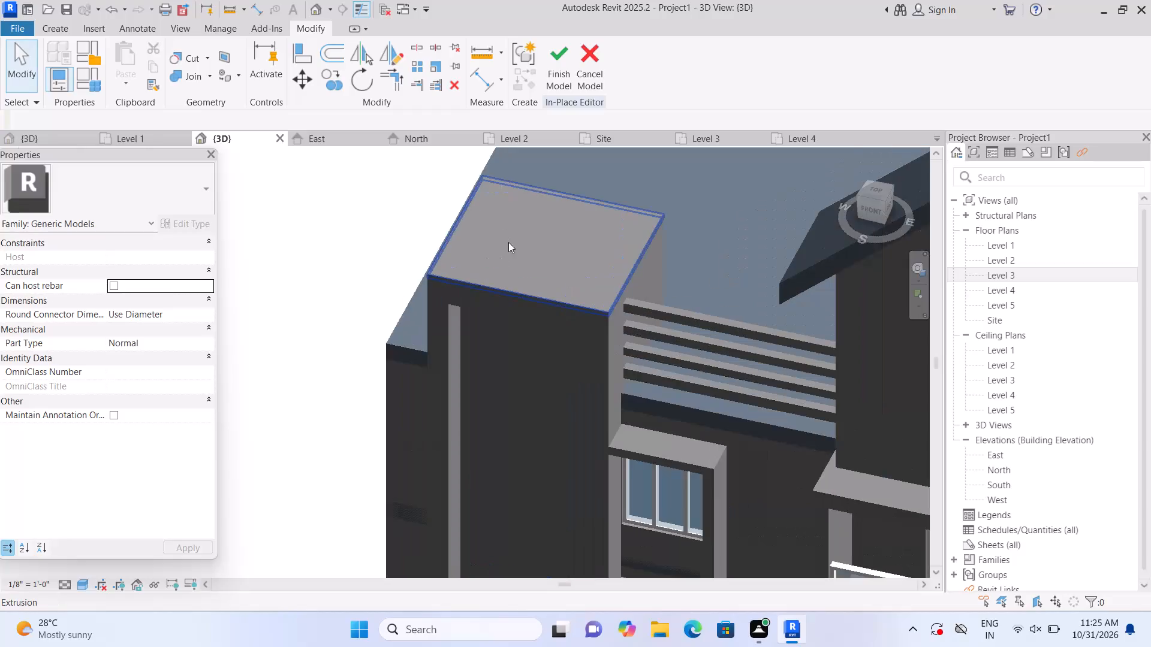
# Stretch the south and east edges of the tower's top slab slightly outward, making it about 9'-10" wide.
pyautogui.scroll(2, 511, 249)
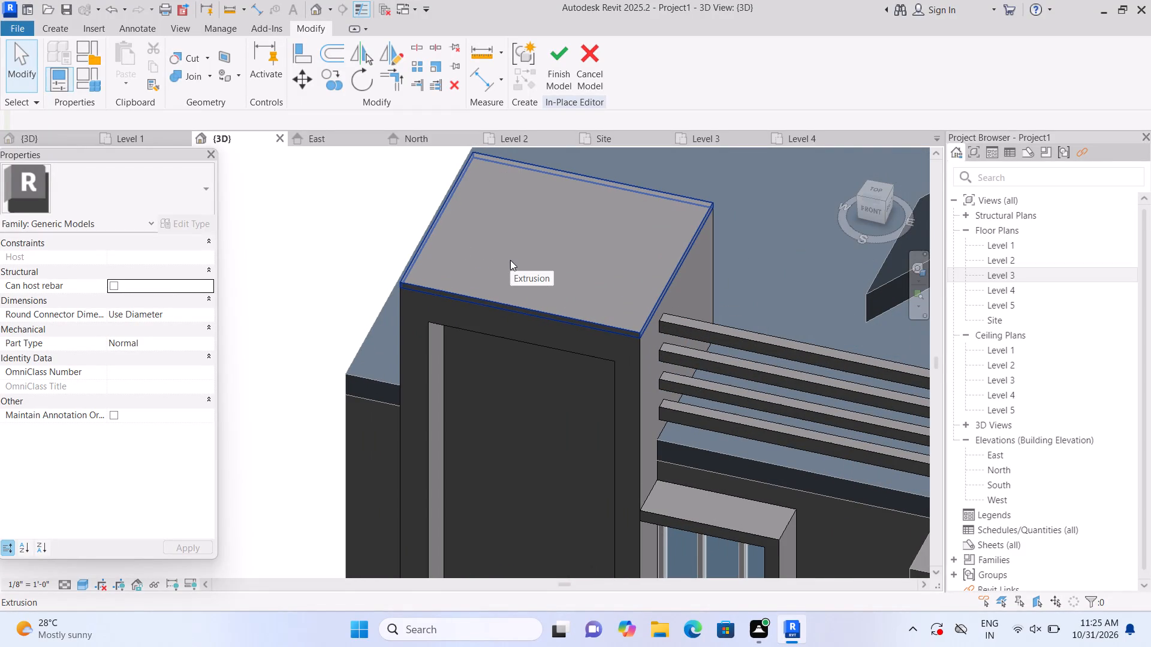
pyautogui.scroll(2, 516, 265)
pyautogui.click(516, 265)
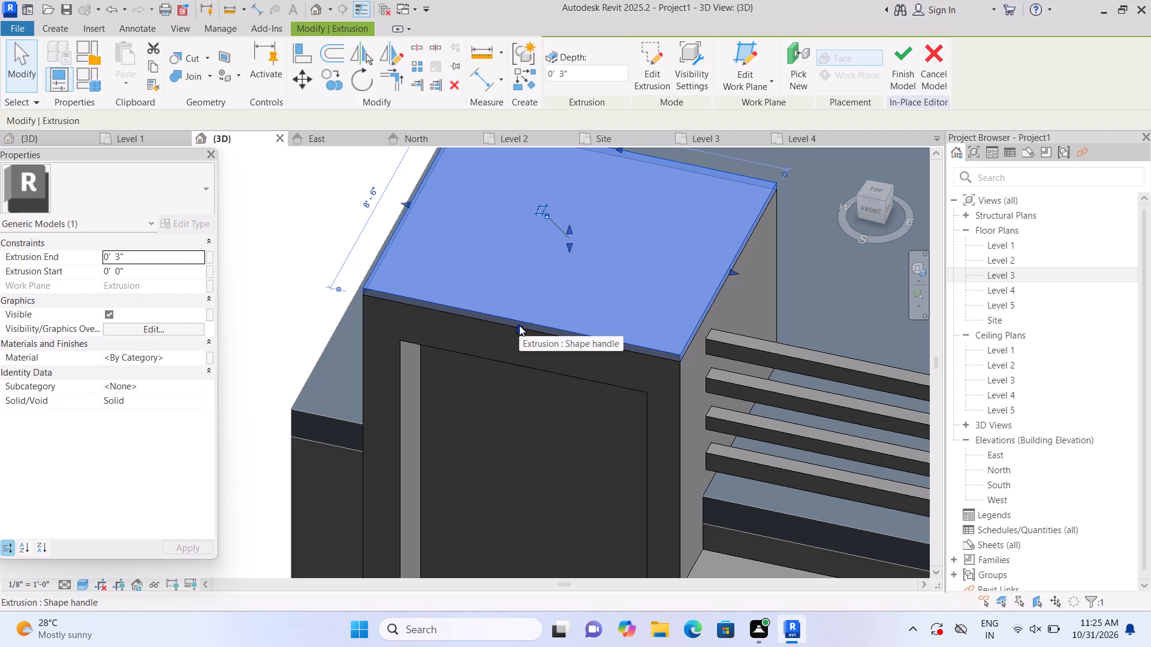
pyautogui.moveTo(519, 325); pyautogui.dragTo(522, 332)
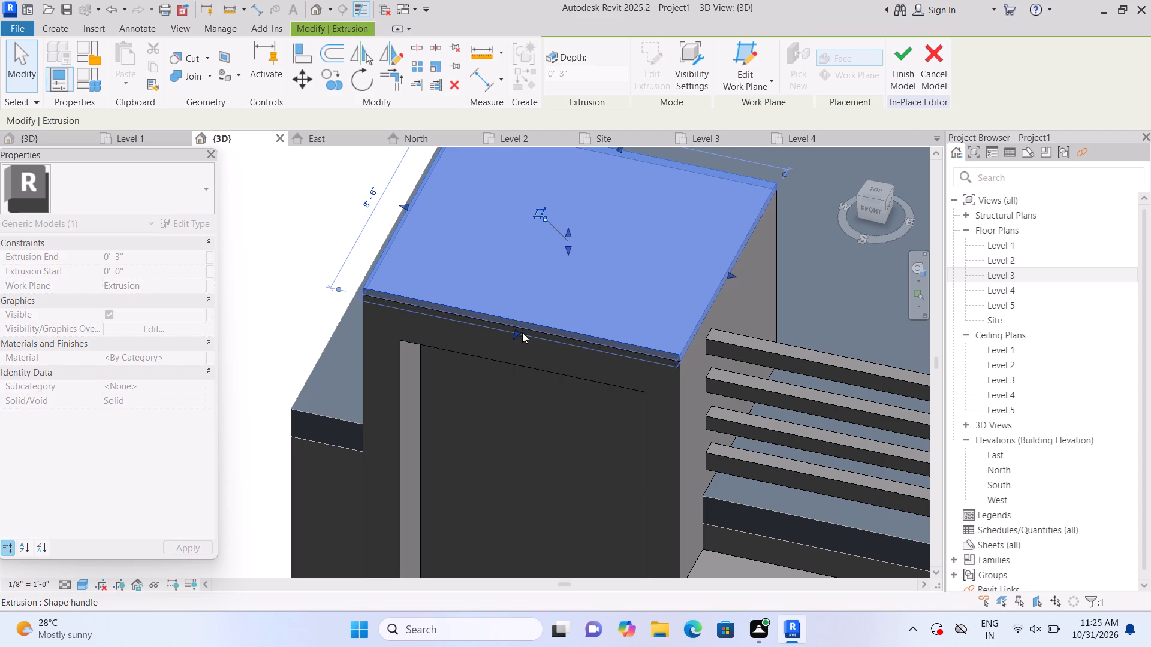
pyautogui.scroll(1, 635, 310)
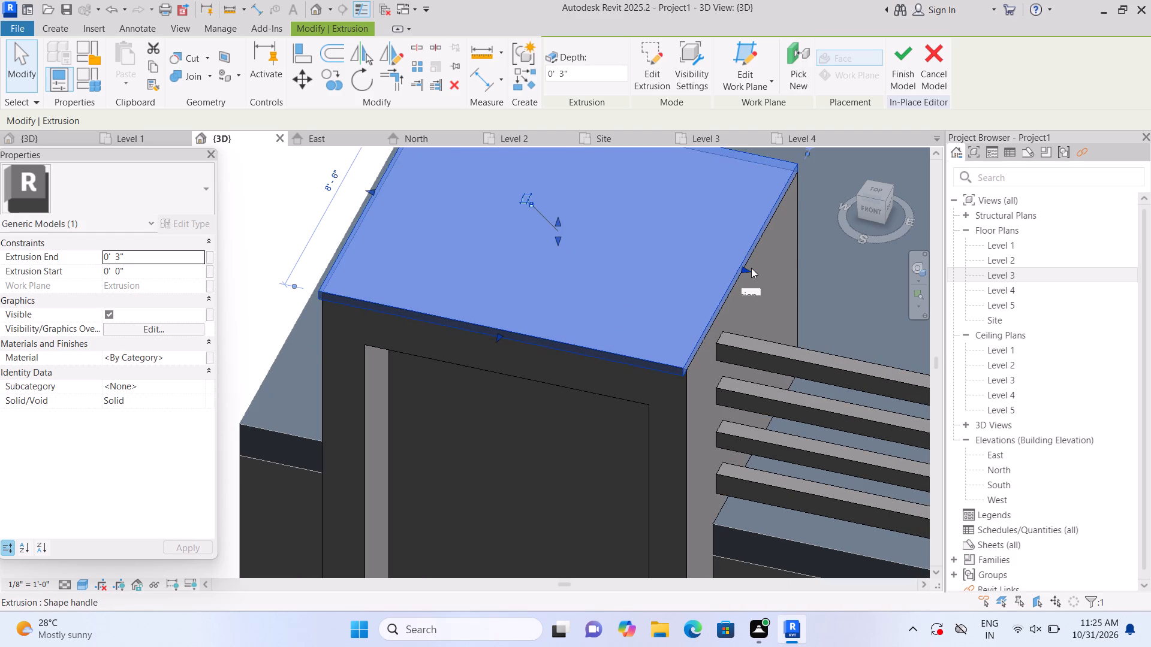
pyautogui.moveTo(743, 268); pyautogui.dragTo(750, 271)
pyautogui.press('Escape')
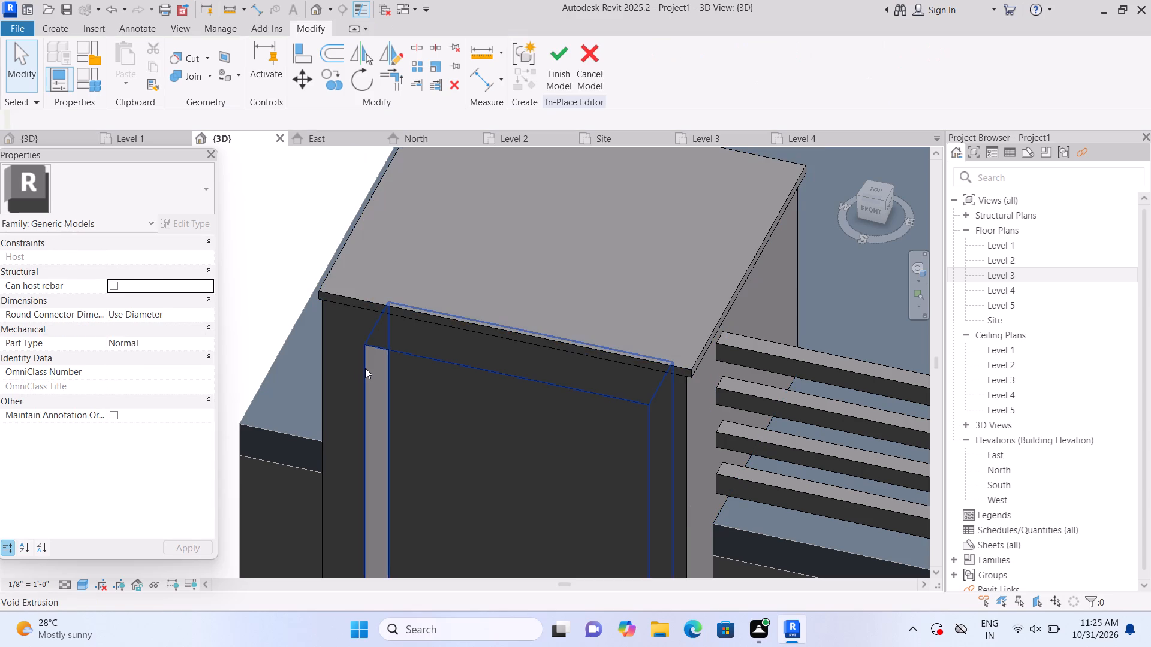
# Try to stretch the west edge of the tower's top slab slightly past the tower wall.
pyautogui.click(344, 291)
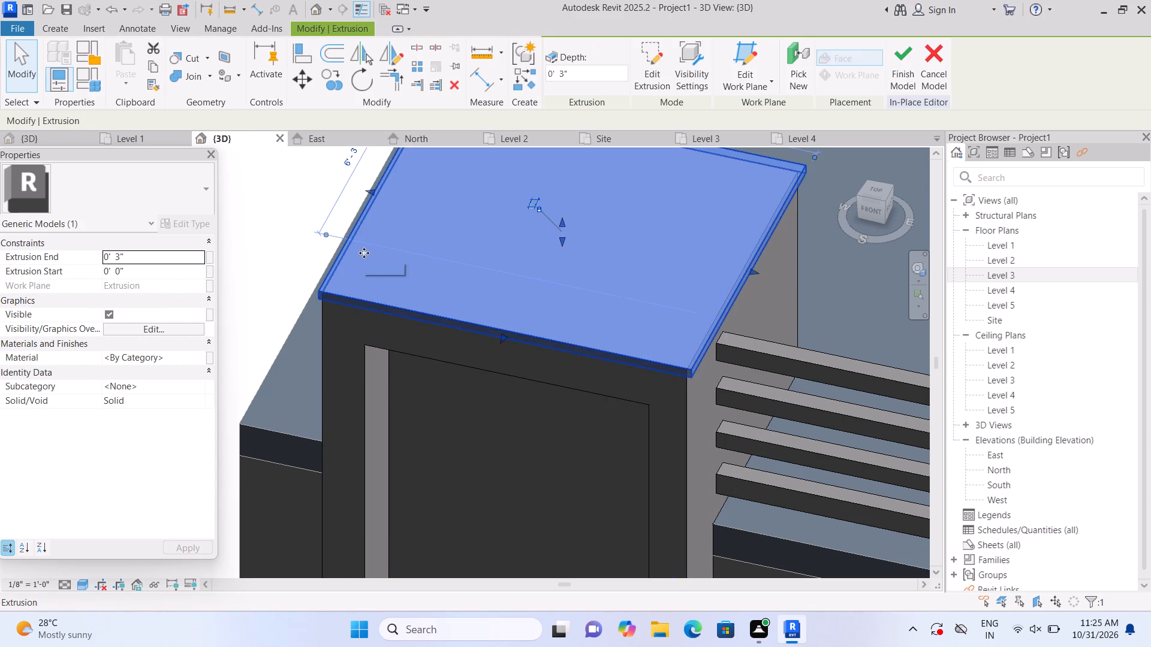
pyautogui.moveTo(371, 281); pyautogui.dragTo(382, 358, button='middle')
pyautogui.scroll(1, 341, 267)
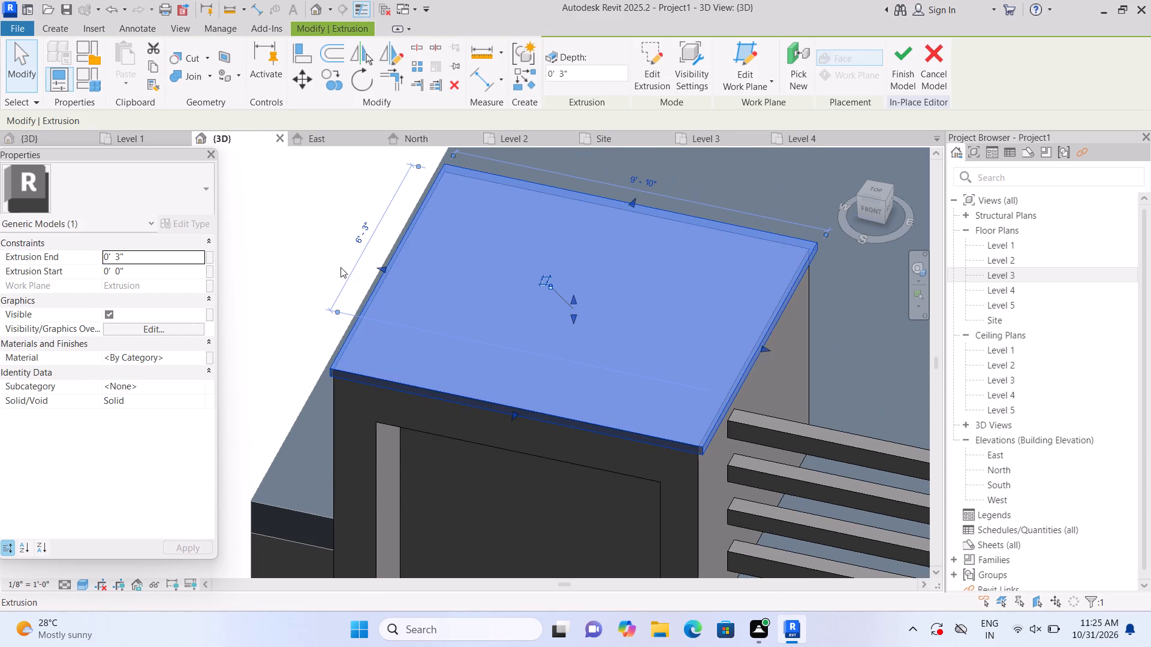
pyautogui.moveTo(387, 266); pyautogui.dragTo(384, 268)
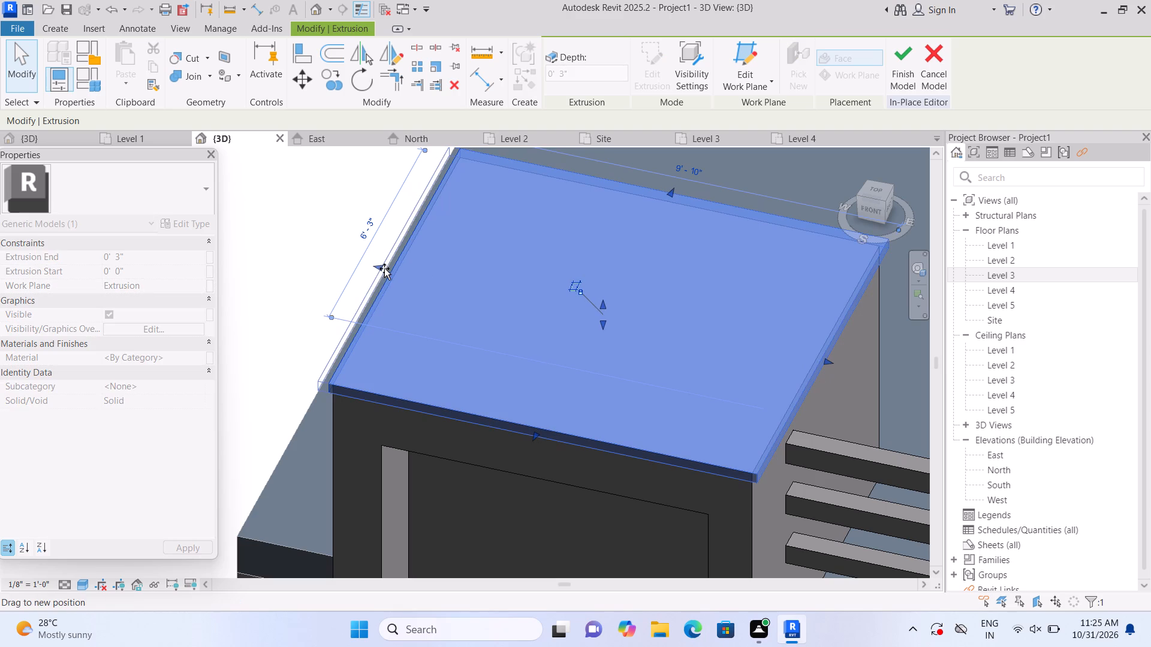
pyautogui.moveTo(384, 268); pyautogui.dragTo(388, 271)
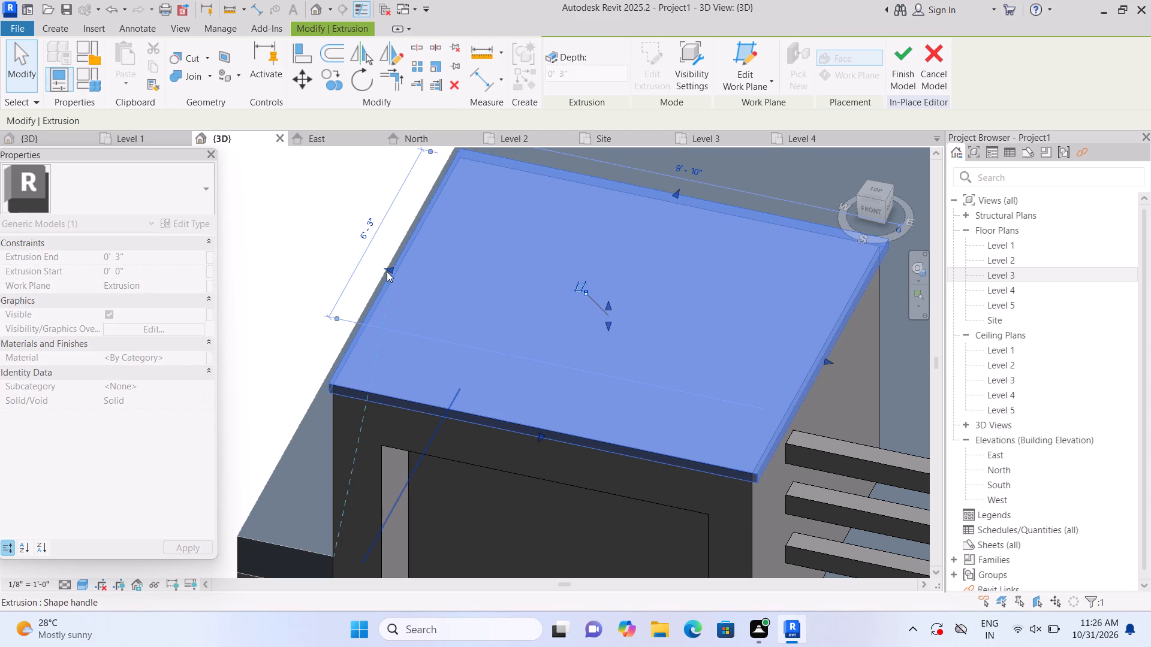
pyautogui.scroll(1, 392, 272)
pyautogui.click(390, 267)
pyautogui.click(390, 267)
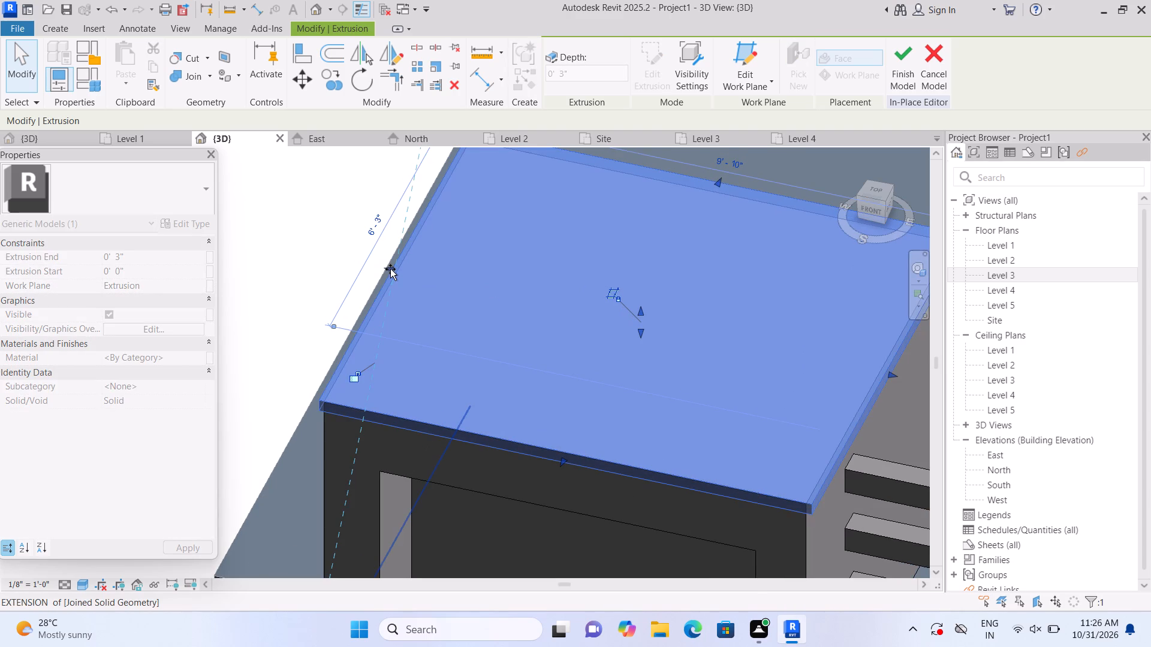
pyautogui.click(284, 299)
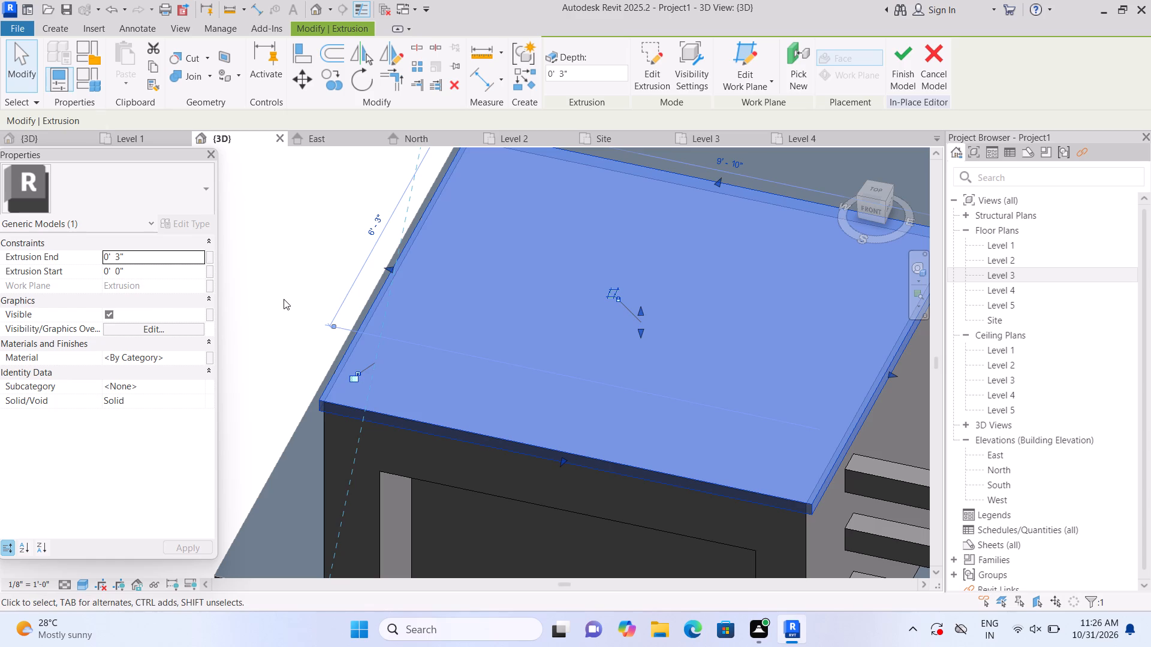
# Stretch the west edge of the tower's top slab outward and trim it back to a slight overhang.
pyautogui.moveTo(377, 279); pyautogui.dragTo(364, 348, button='middle')
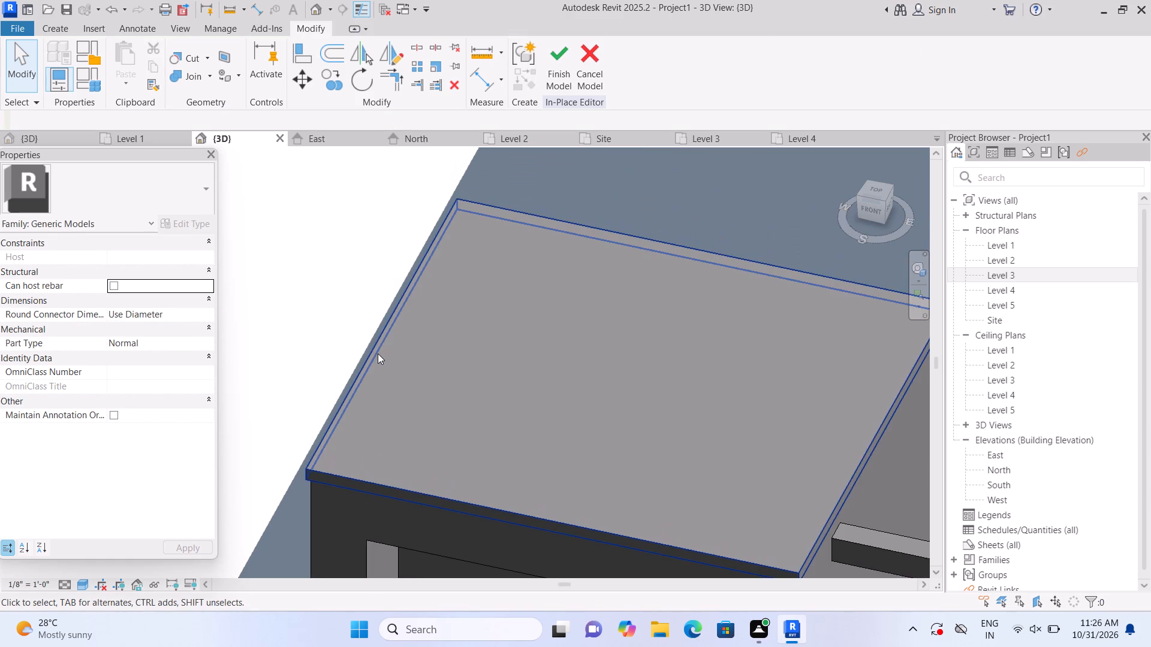
pyautogui.click(380, 355)
pyautogui.scroll(1, 381, 355)
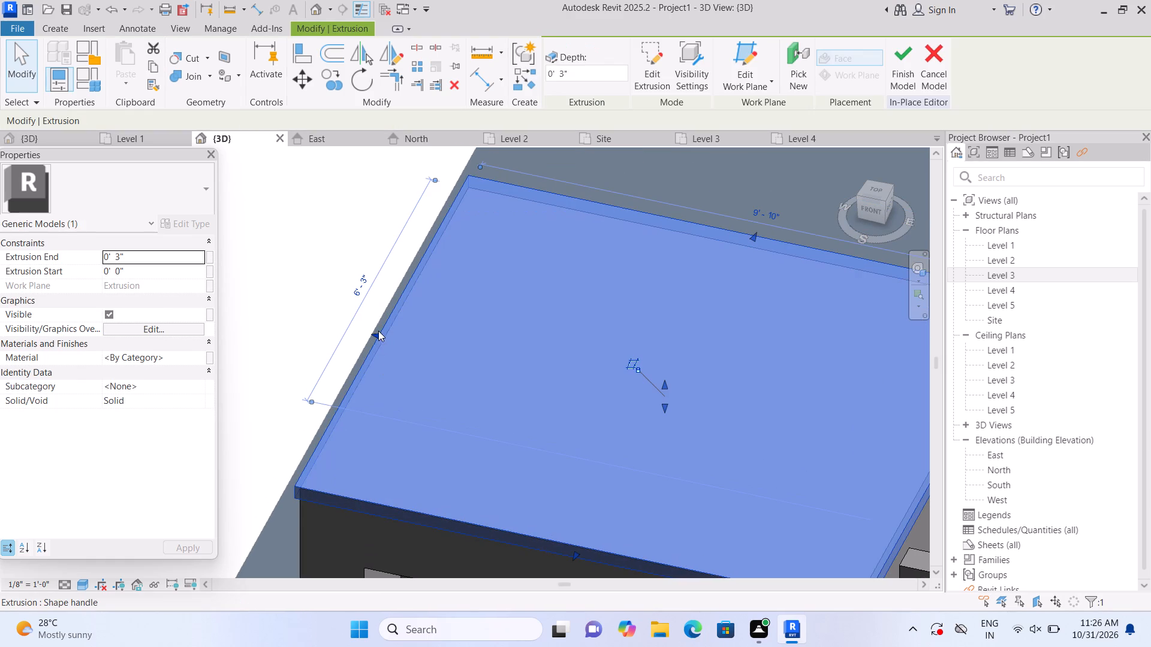
pyautogui.click(376, 335)
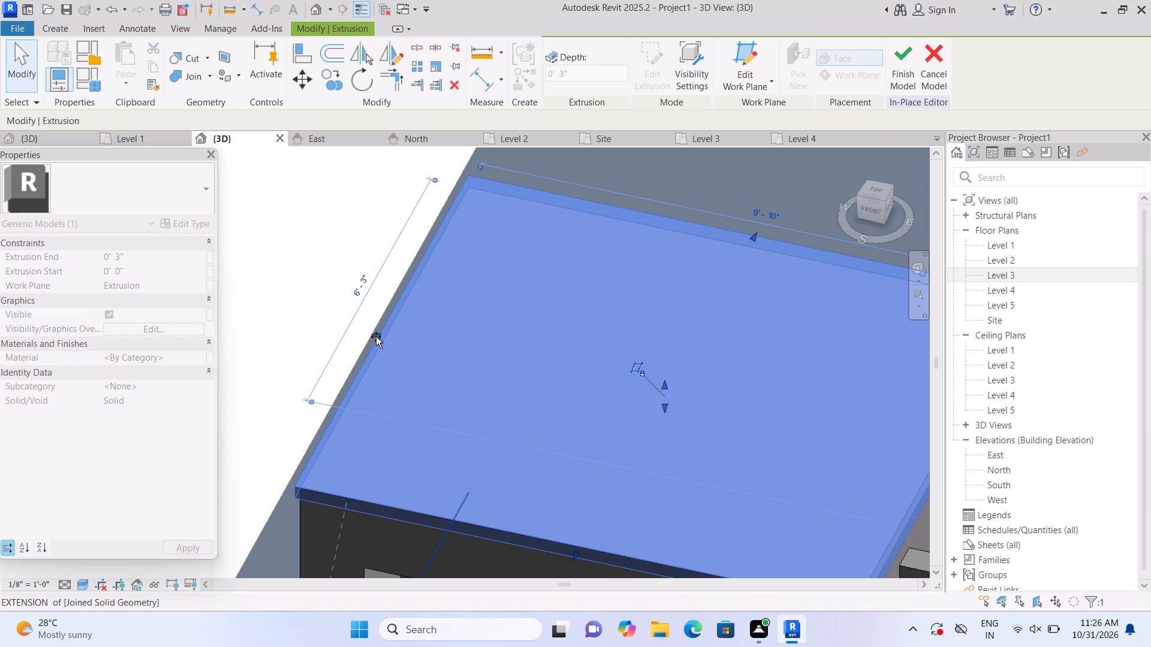
pyautogui.click(285, 343)
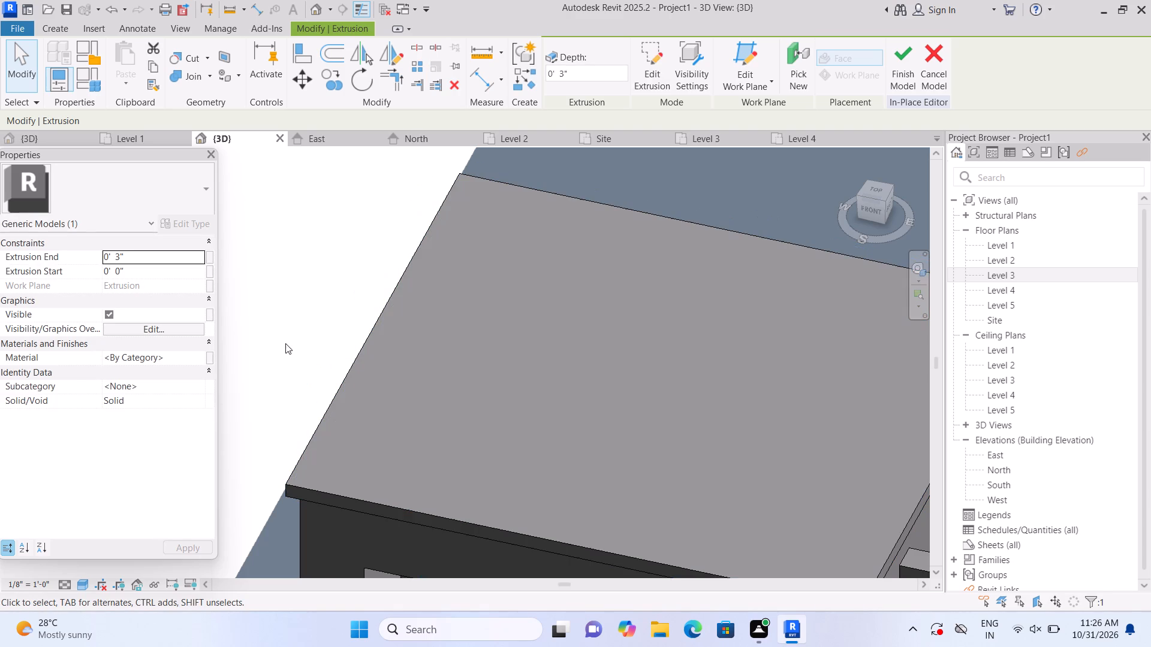
pyautogui.click(355, 385)
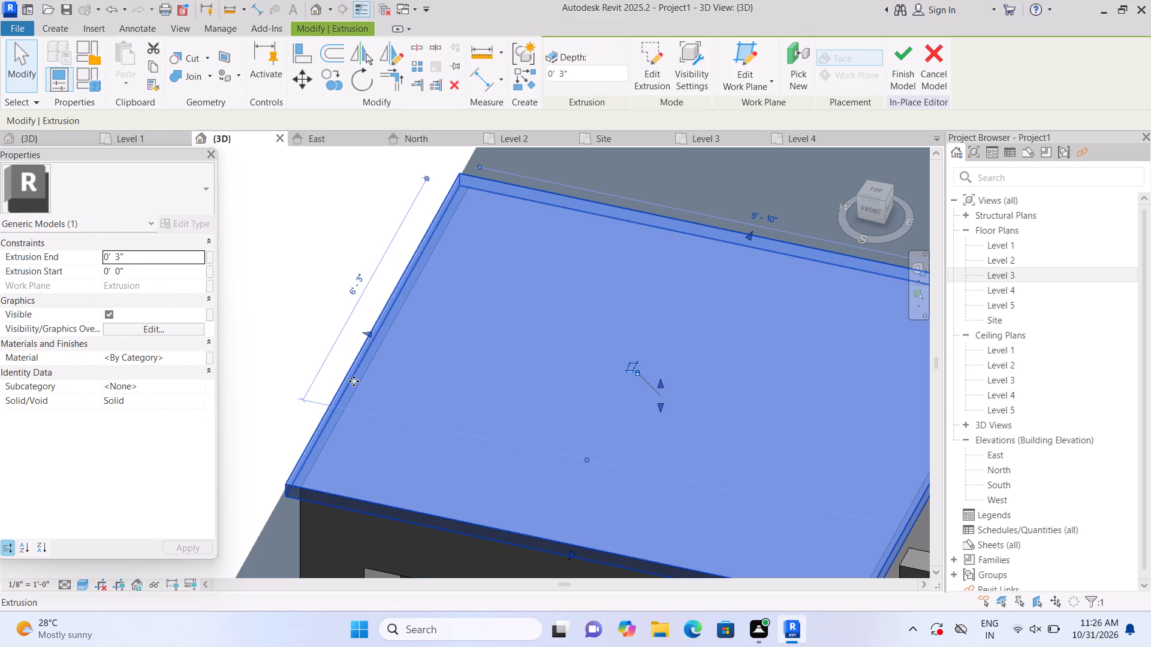
pyautogui.scroll(3, 354, 381)
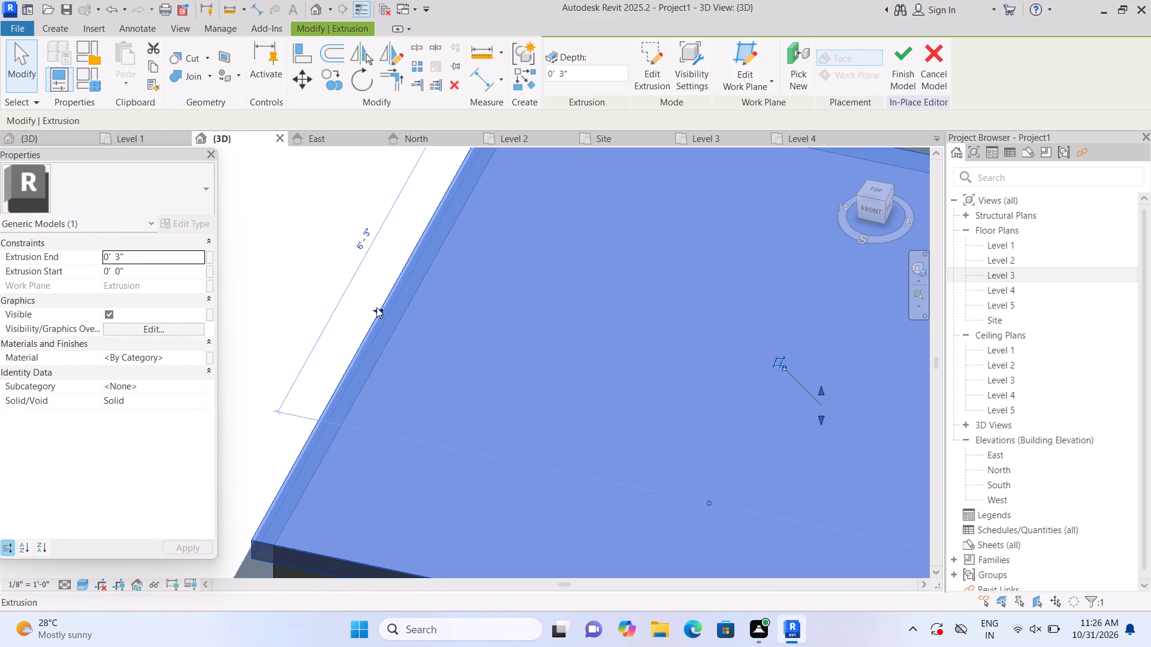
pyautogui.moveTo(378, 309); pyautogui.dragTo(390, 316)
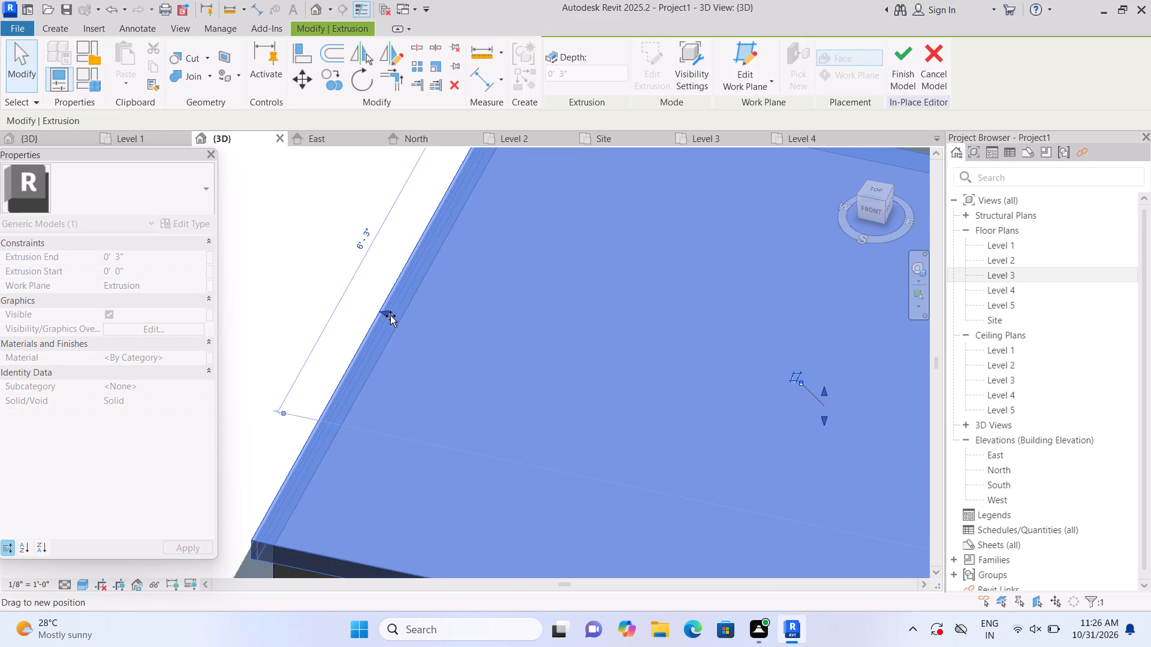
pyautogui.moveTo(390, 316); pyautogui.dragTo(392, 317)
pyautogui.click(310, 332)
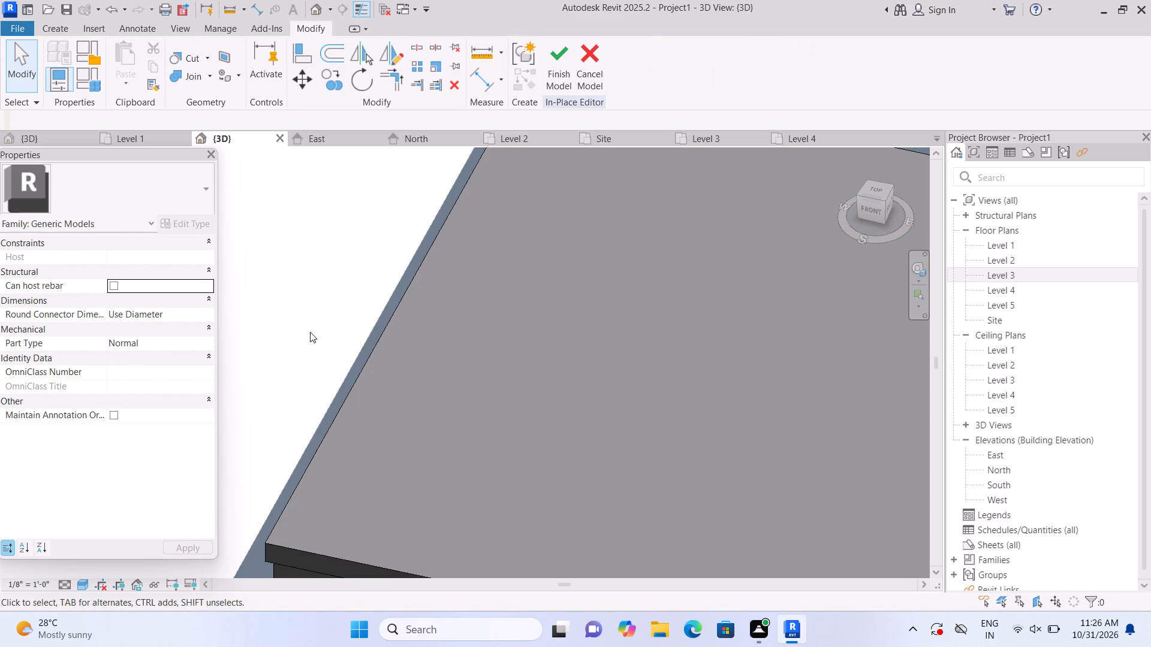
# Stretch the north edge of the tower's top slab slightly outward past the tower's rear face.
pyautogui.scroll(-6, 310, 332)
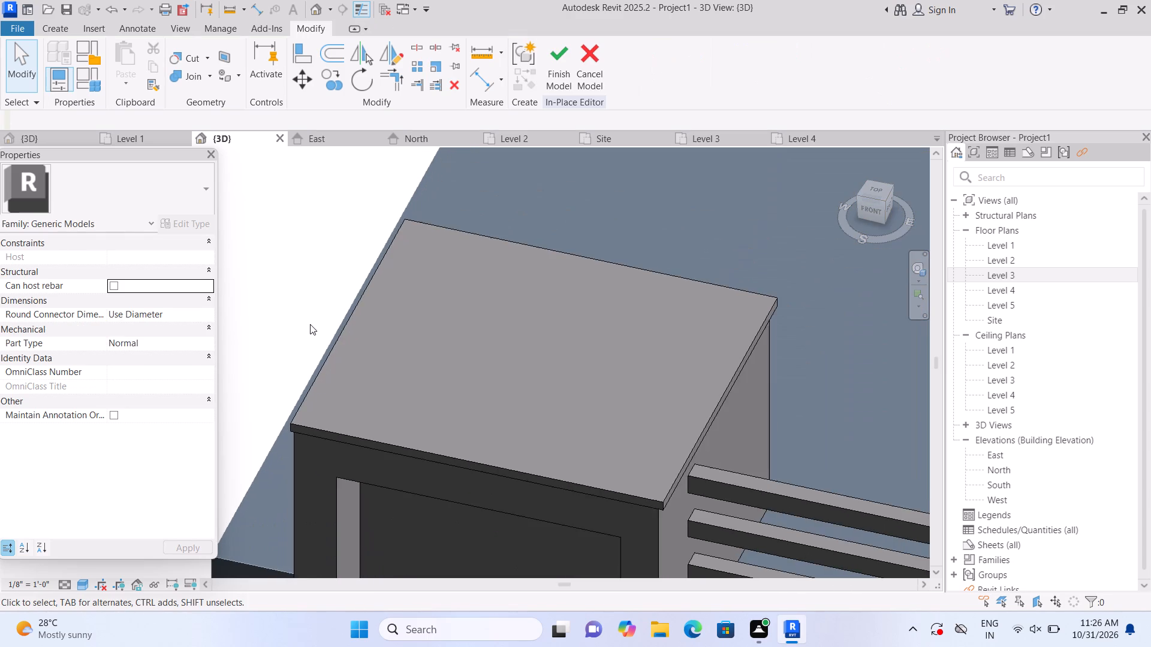
pyautogui.moveTo(309, 324); pyautogui.dragTo(255, 383, button='middle')
pyautogui.scroll(2, 493, 335)
pyautogui.click(495, 335)
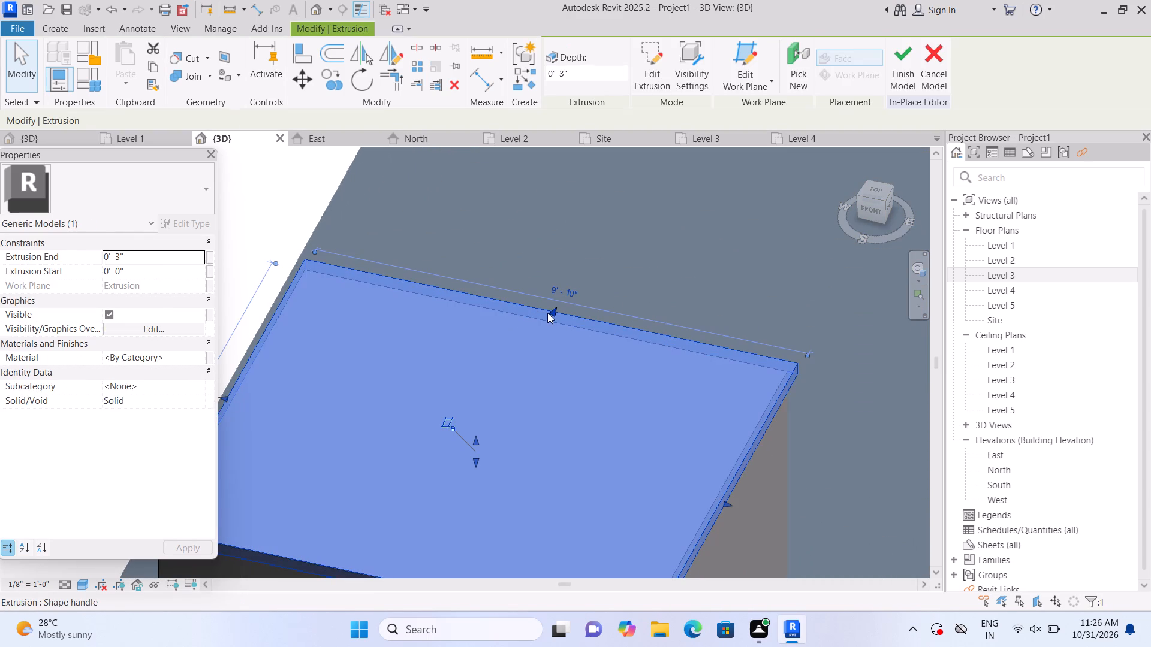
pyautogui.click(553, 309)
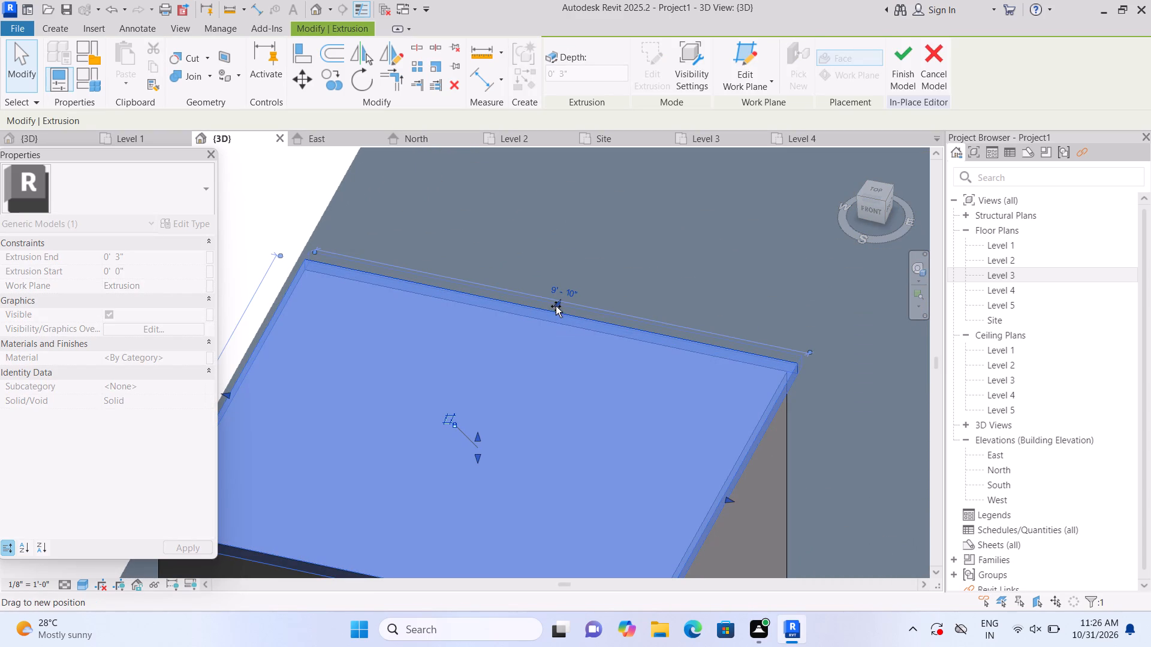
pyautogui.click(284, 201)
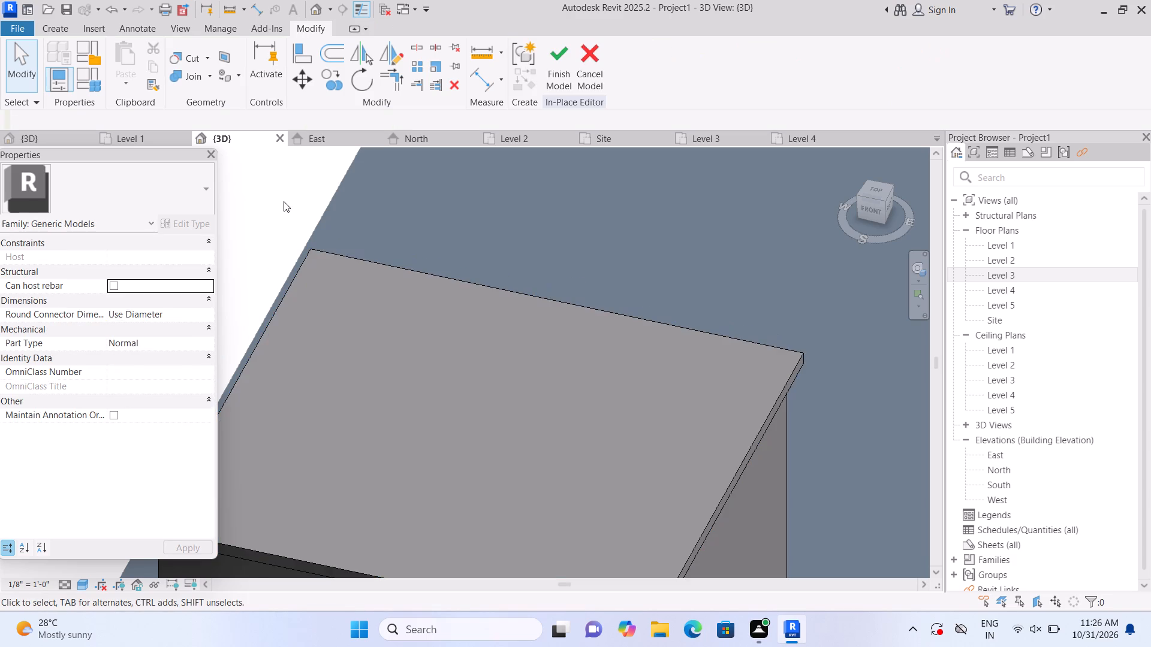
# Examine the overhanging tower slab and the whole facade from the default 3D angle.
pyautogui.scroll(-6, 286, 203)
pyautogui.scroll(-2, 315, 412)
pyautogui.moveTo(350, 409); pyautogui.dragTo(351, 409, button='middle')
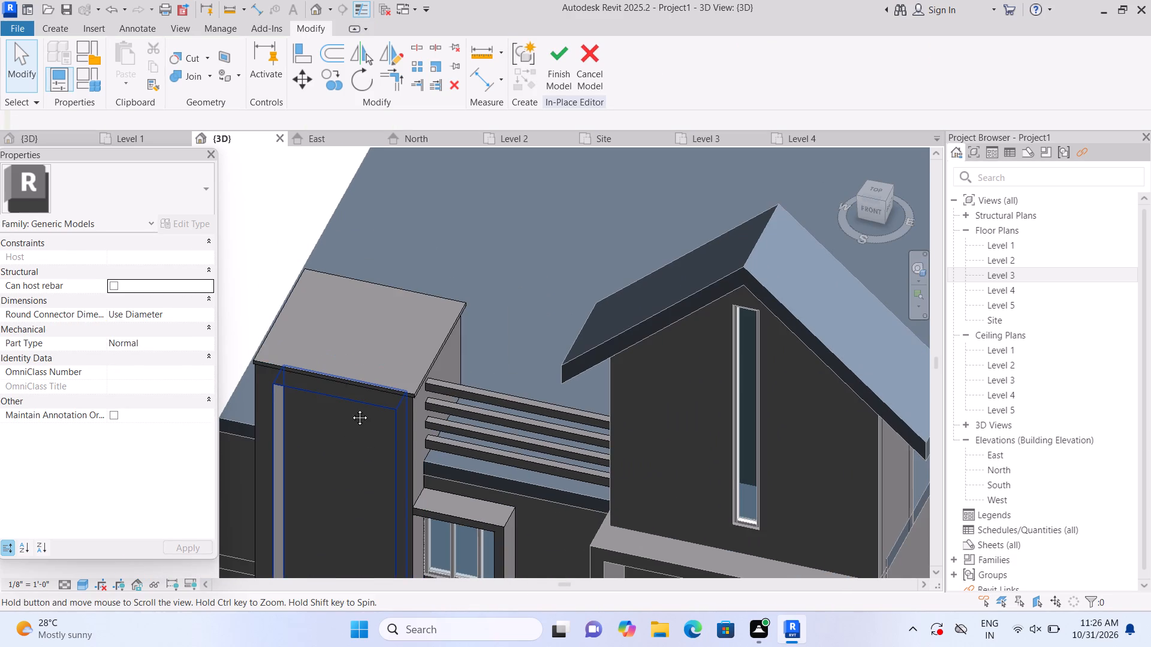
pyautogui.moveTo(351, 409); pyautogui.dragTo(373, 335, button='middle')
pyautogui.scroll(-3, 362, 434)
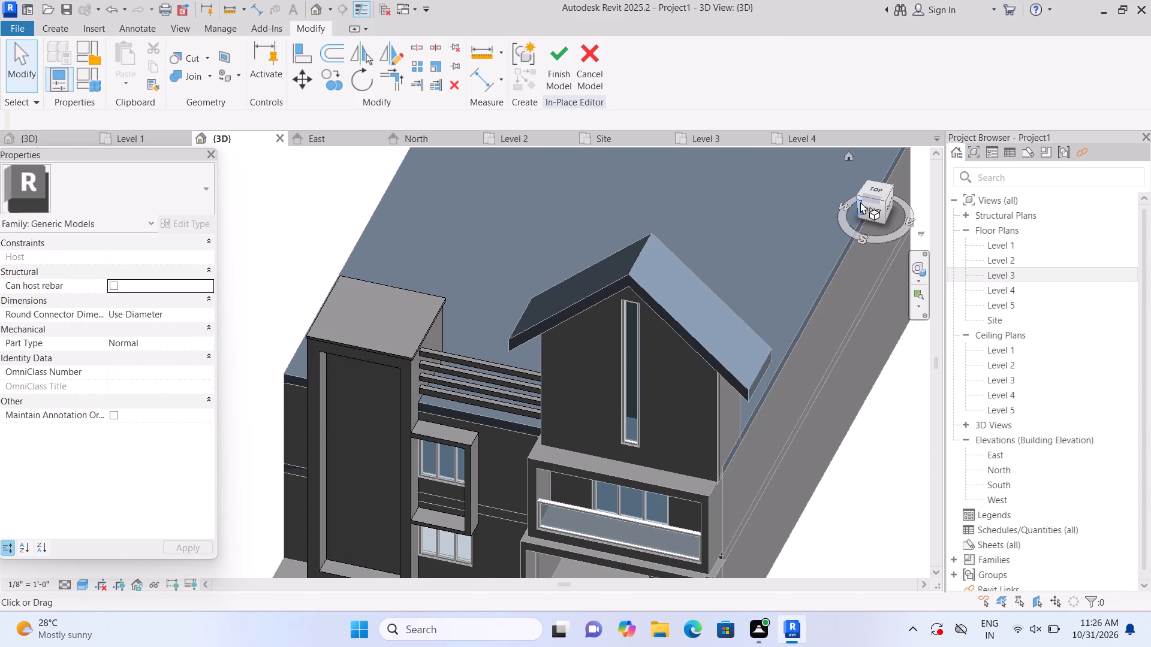
pyautogui.click(846, 153)
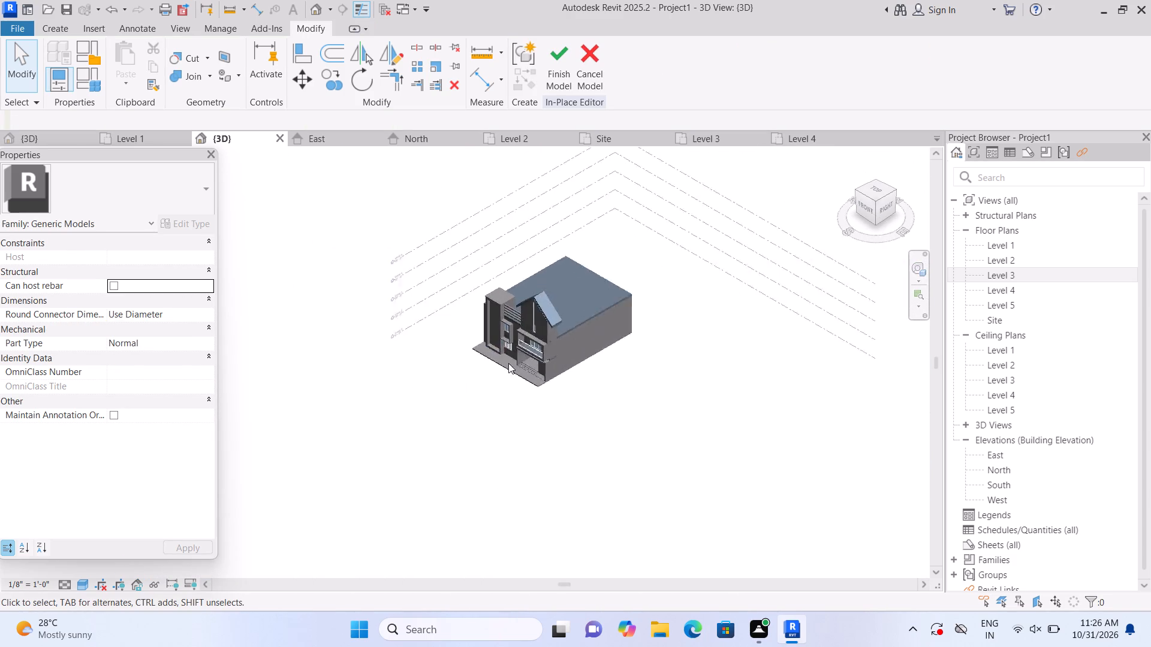
pyautogui.scroll(9, 288, 409)
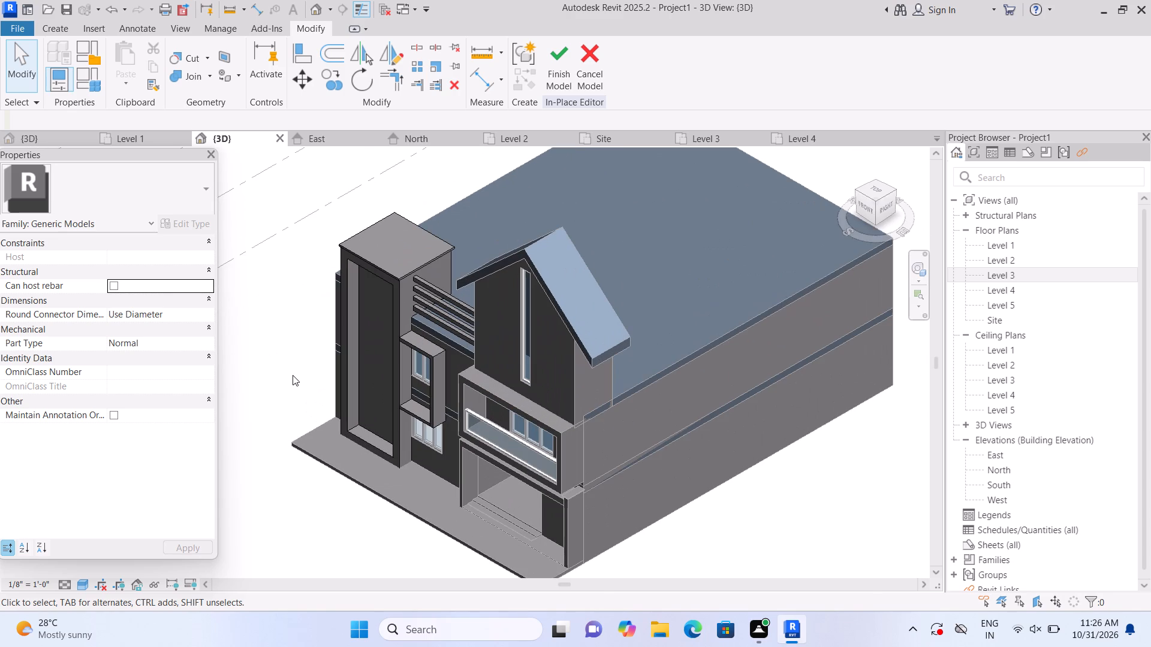
pyautogui.scroll(2, 272, 343)
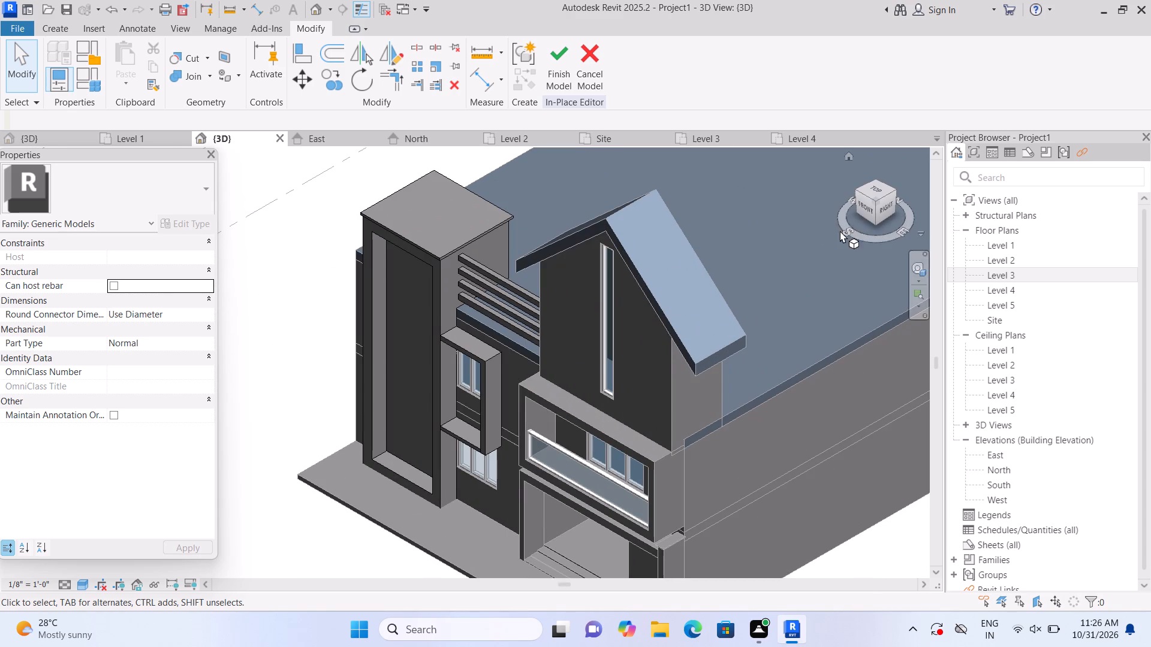
# Start a new solid extrusion from the front view with the front wall's face picked as its work plane.
pyautogui.click(867, 206)
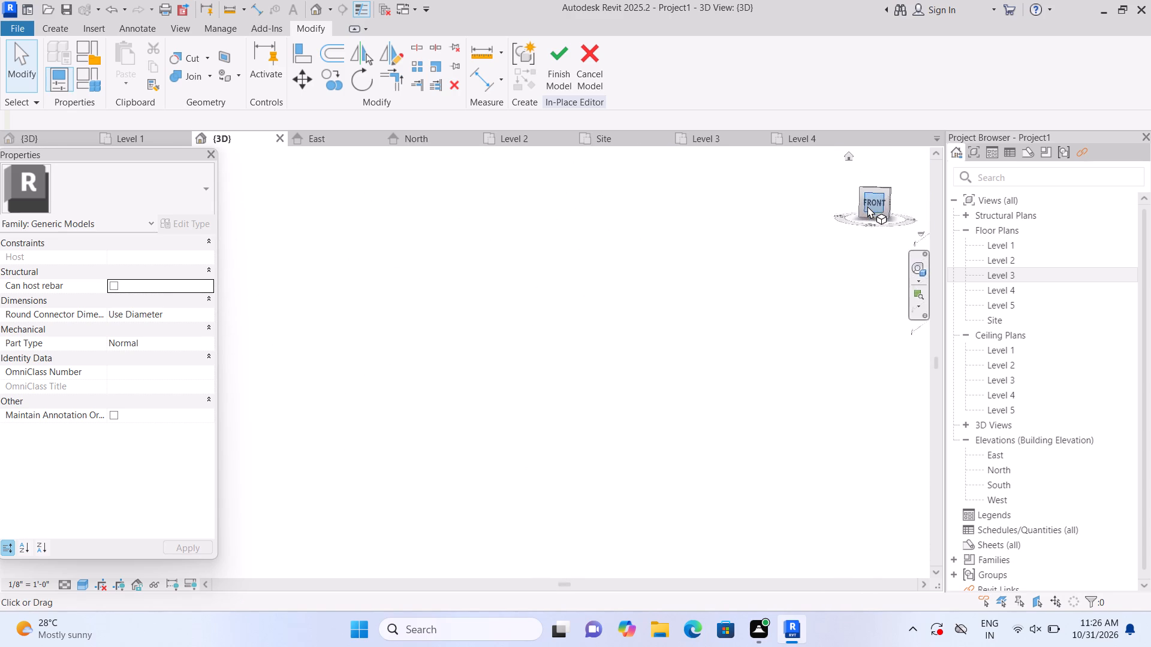
pyautogui.scroll(10, 398, 404)
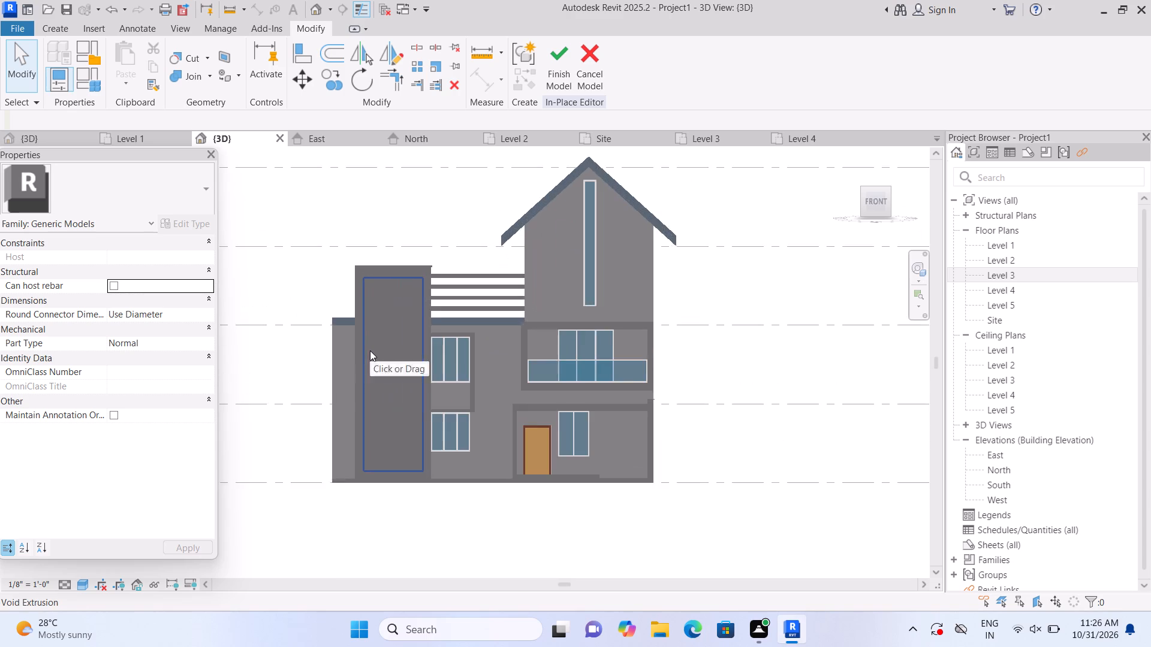
pyautogui.scroll(3, 370, 350)
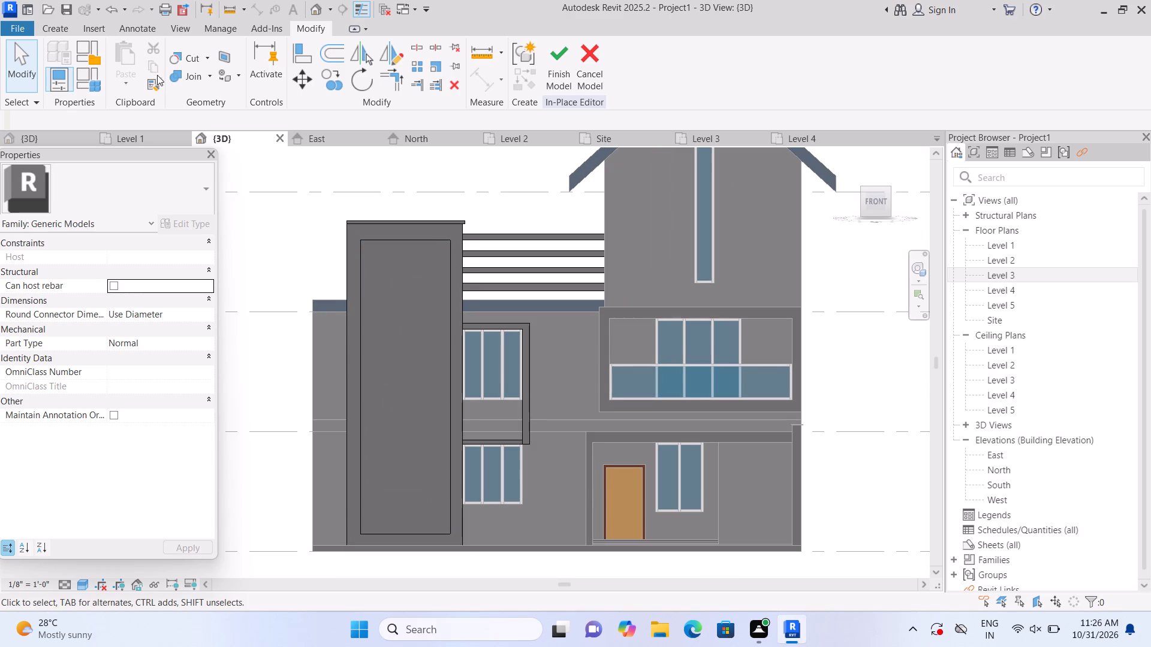
pyautogui.click(57, 25)
pyautogui.click(123, 62)
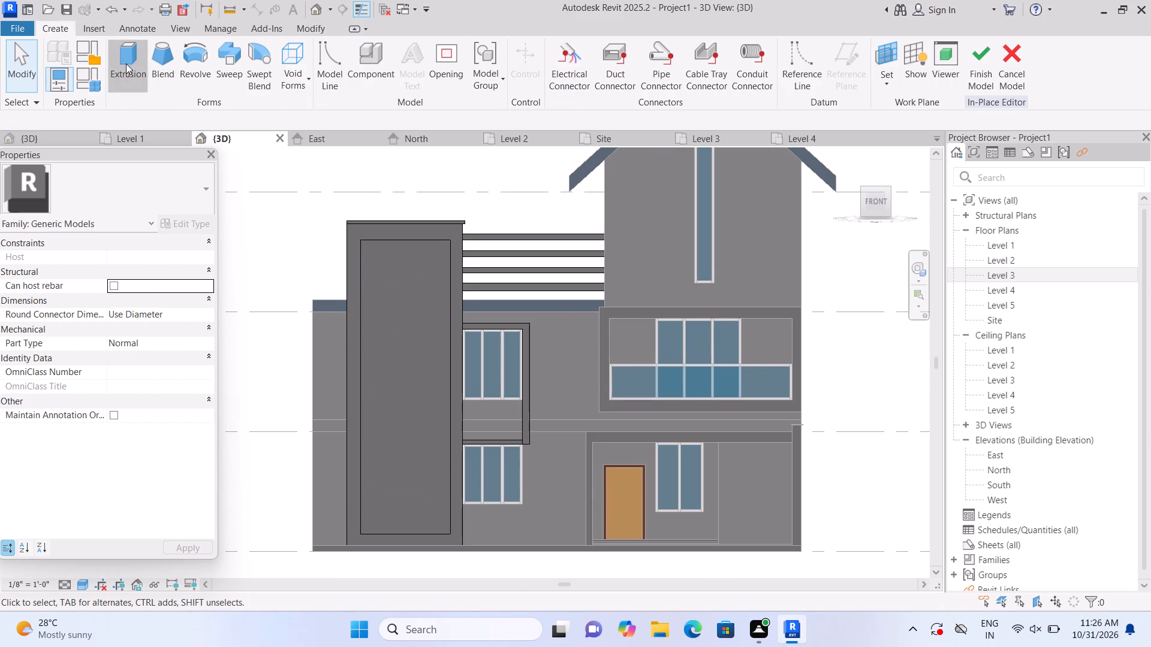
pyautogui.click(780, 87)
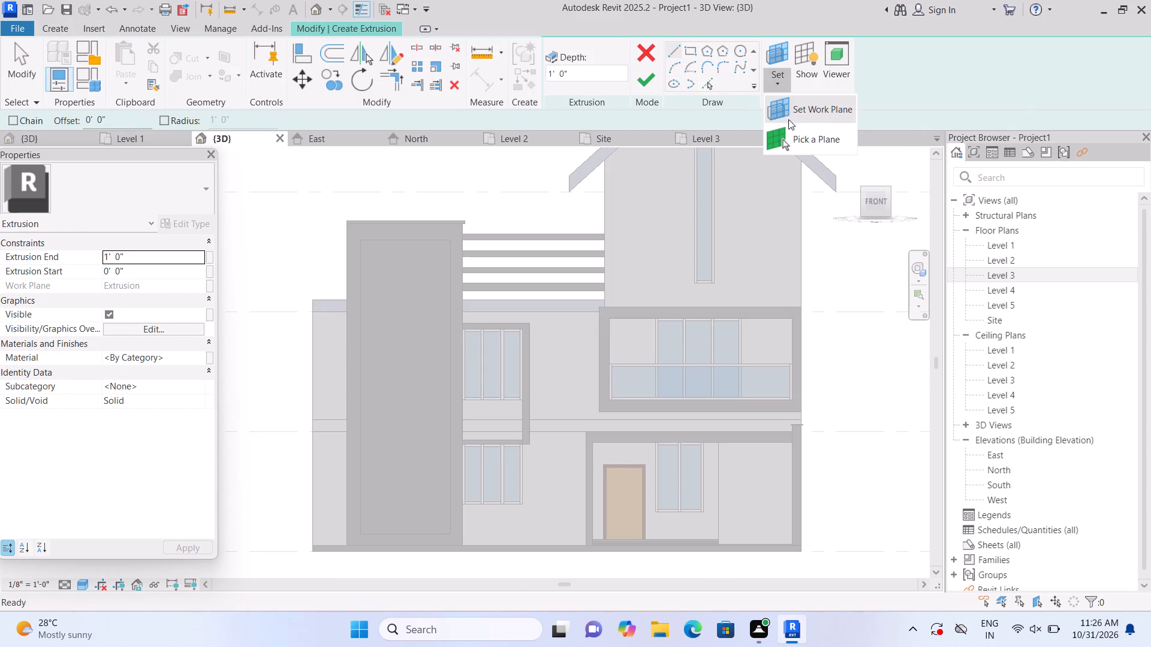
pyautogui.click(790, 135)
pyautogui.scroll(1, 614, 530)
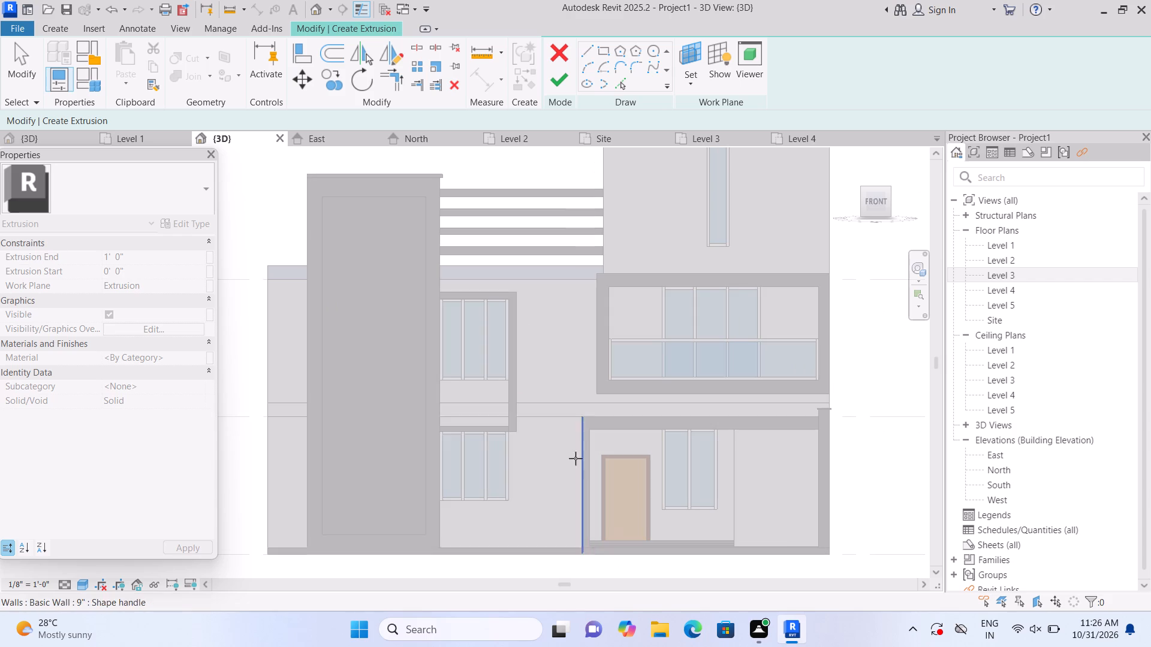
pyautogui.click(550, 347)
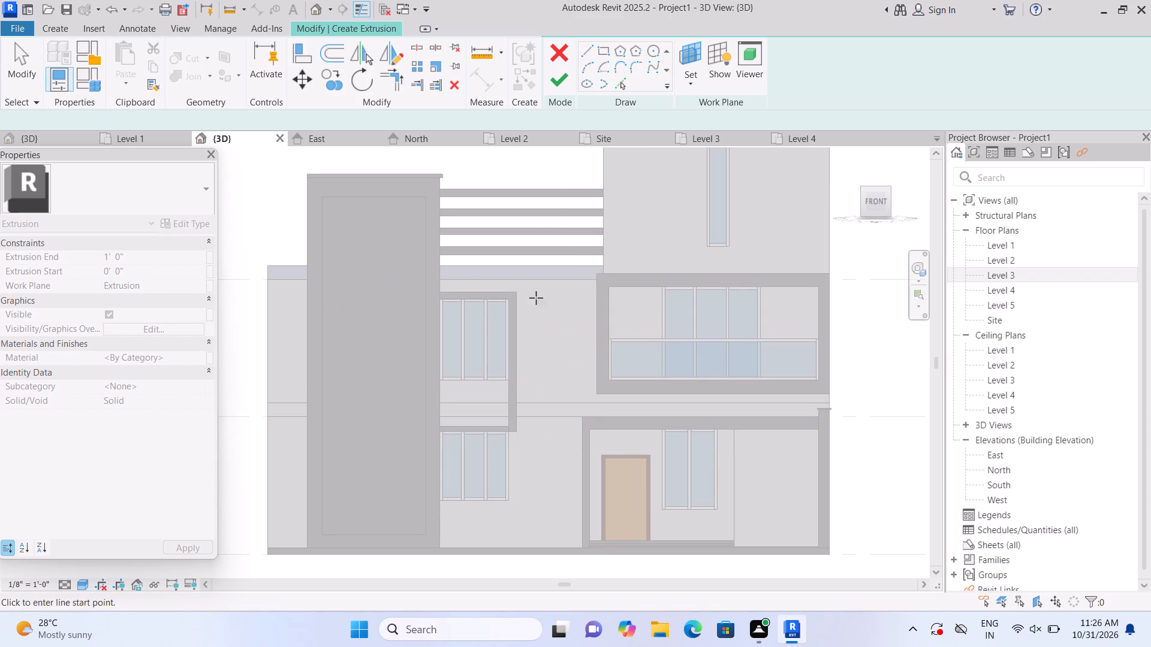
# Extrude a rectangle about 11'-5" by 1'-11" below the horizontal bars, spanning from the tower to the balcony frame.
pyautogui.click(692, 44)
pyautogui.scroll(1, 523, 315)
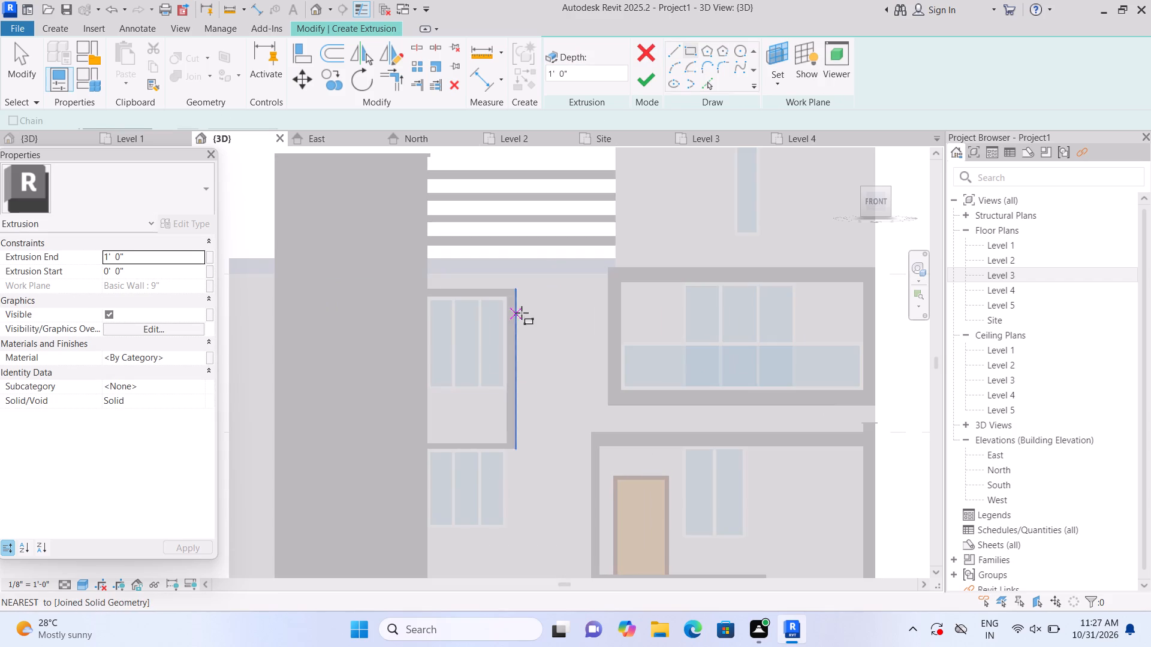
pyautogui.scroll(1, 469, 288)
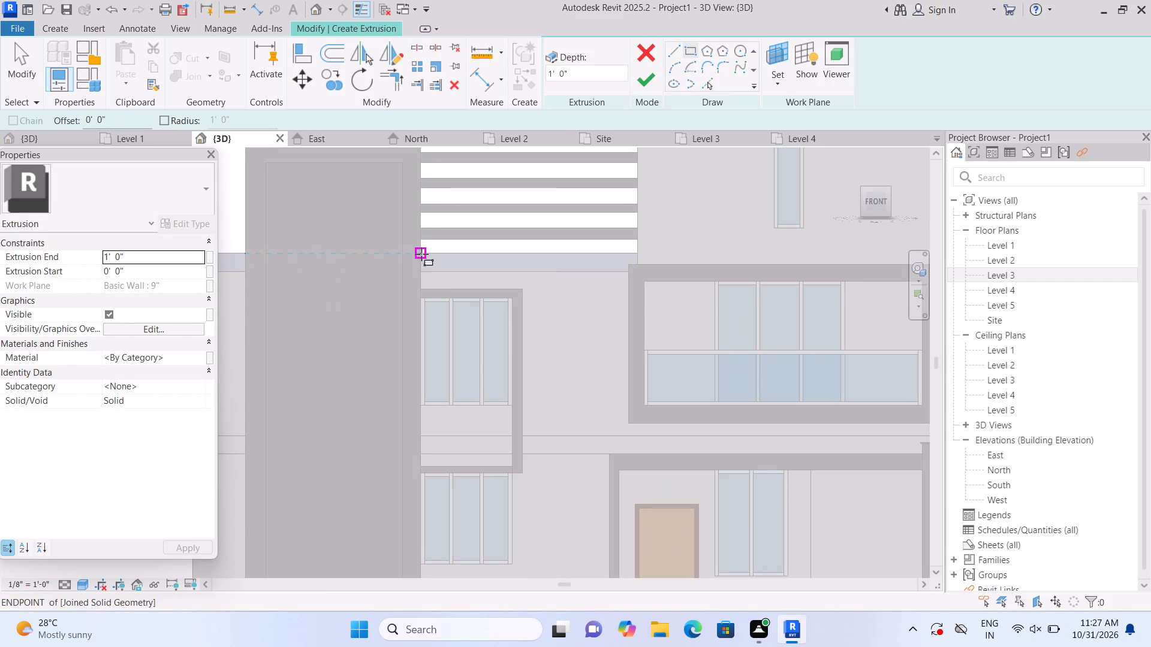
pyautogui.click(421, 254)
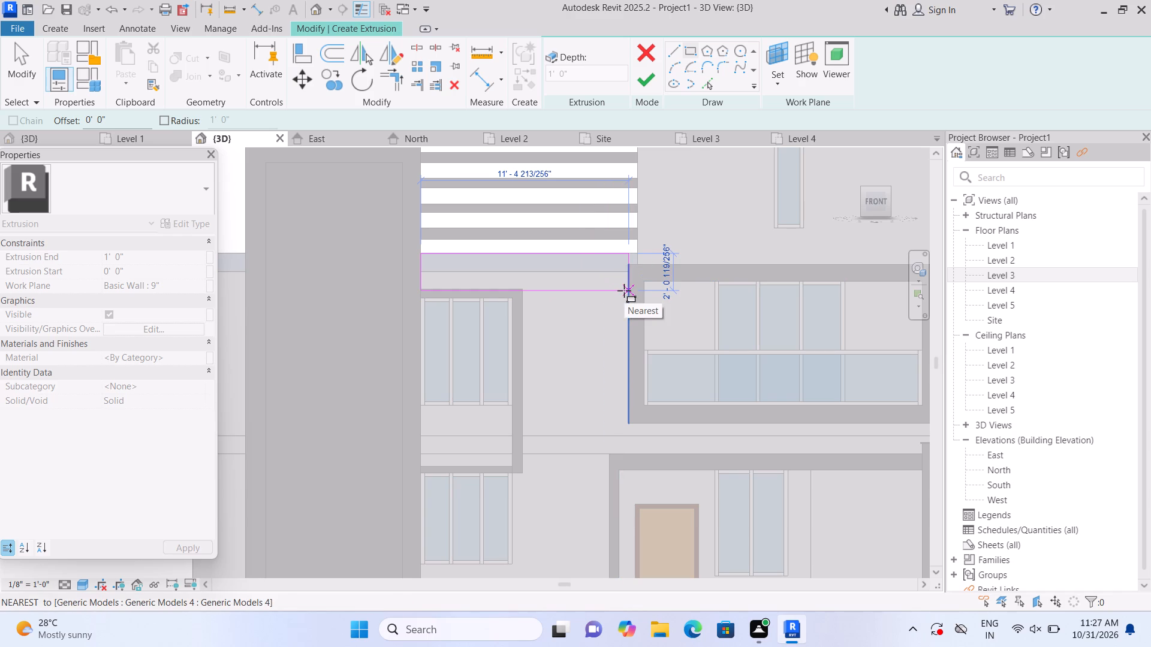
pyautogui.scroll(5, 624, 291)
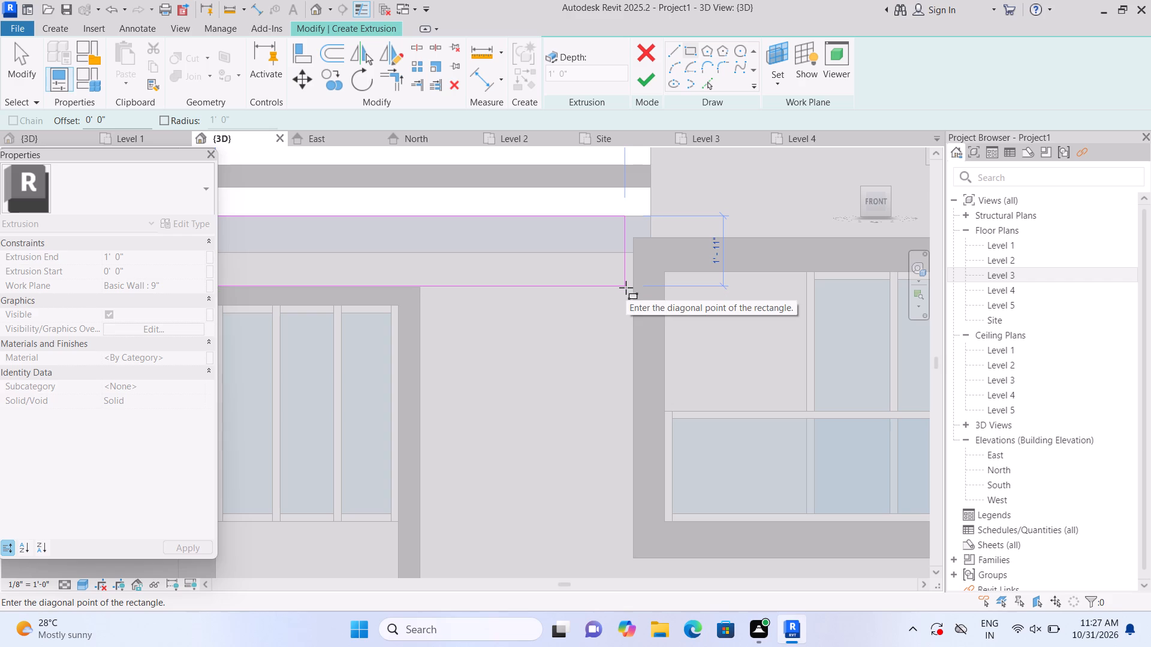
pyautogui.scroll(3, 626, 288)
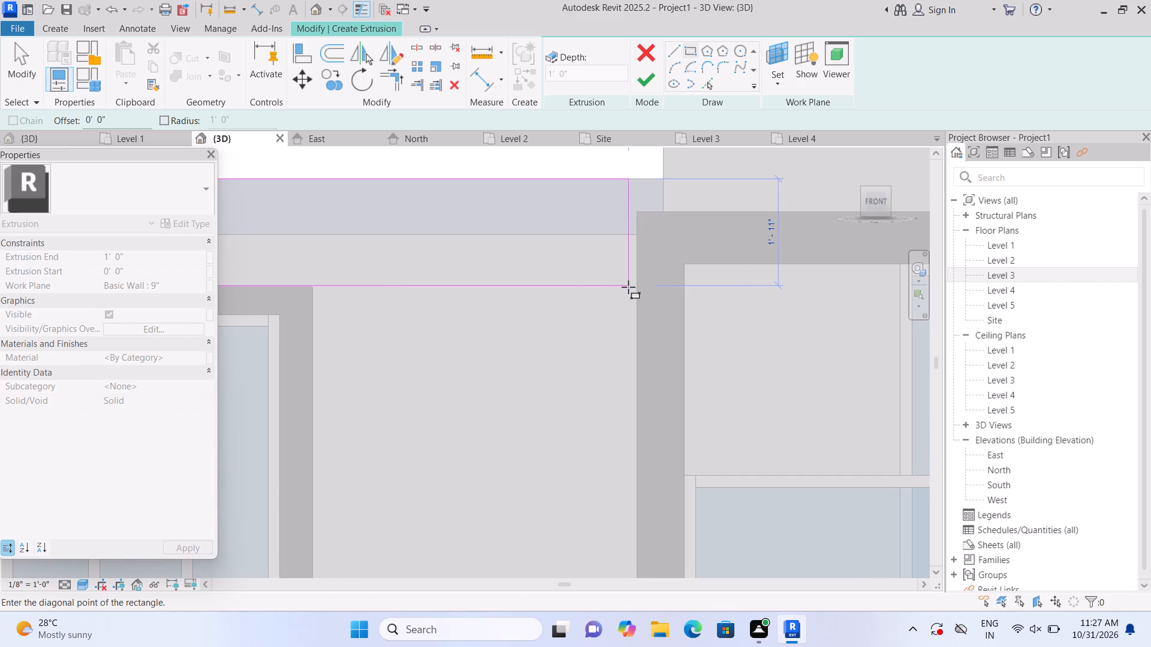
pyautogui.scroll(1, 637, 289)
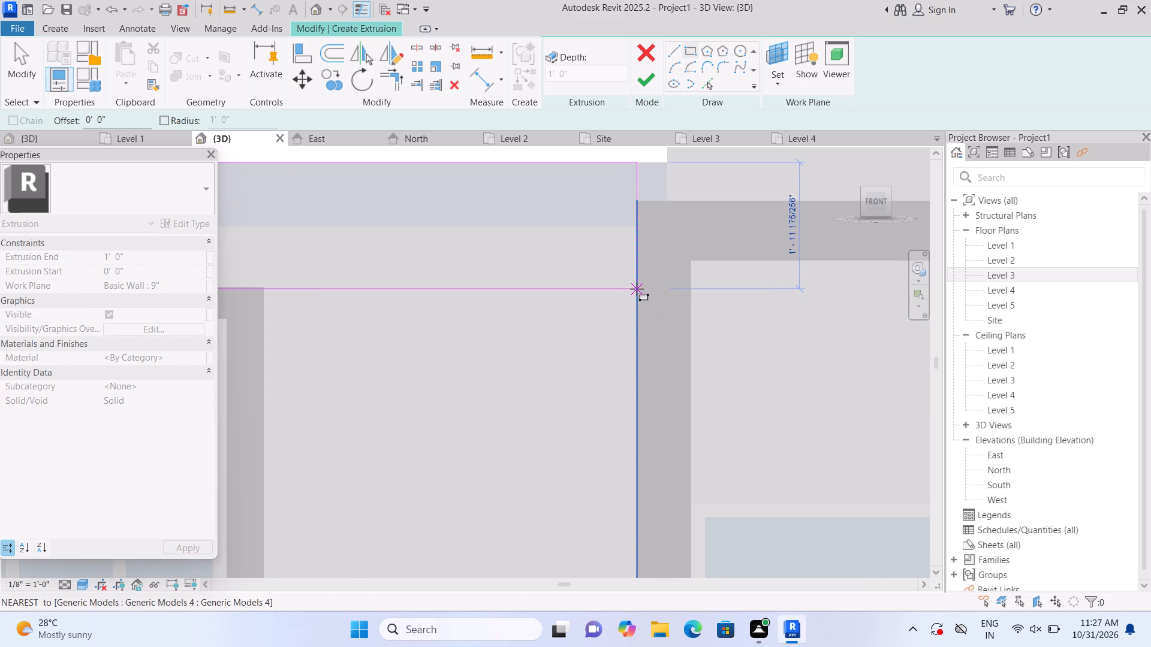
pyautogui.scroll(1, 637, 289)
pyautogui.scroll(-3, 637, 289)
pyautogui.moveTo(645, 294); pyautogui.dragTo(705, 304, button='middle')
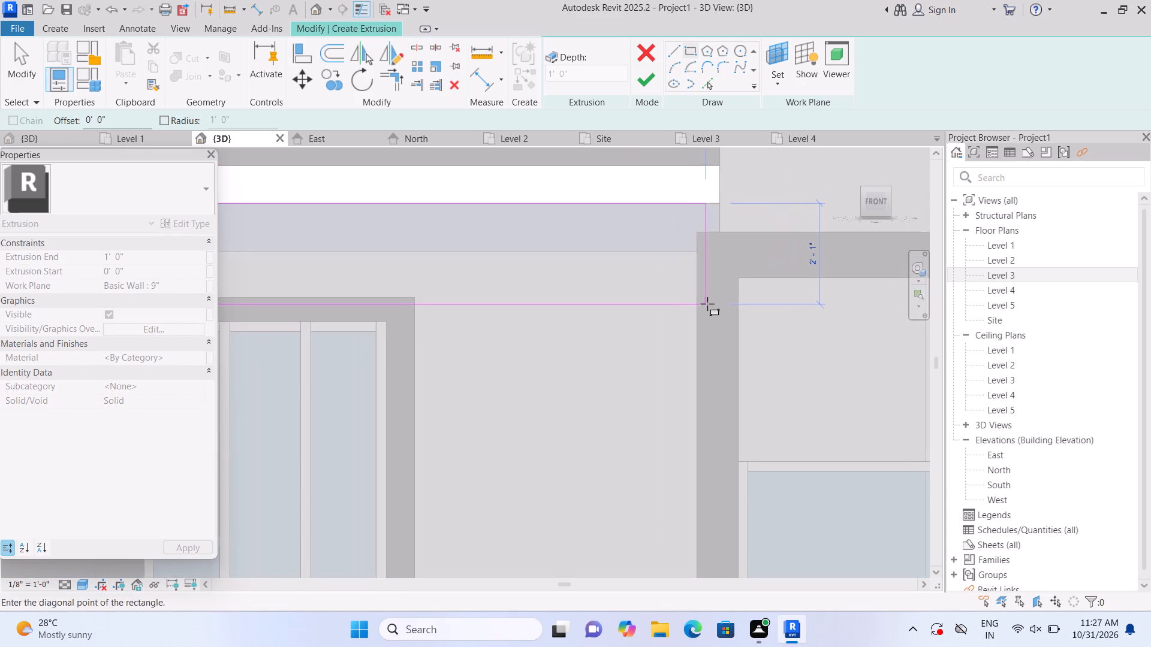
pyautogui.scroll(3, 695, 292)
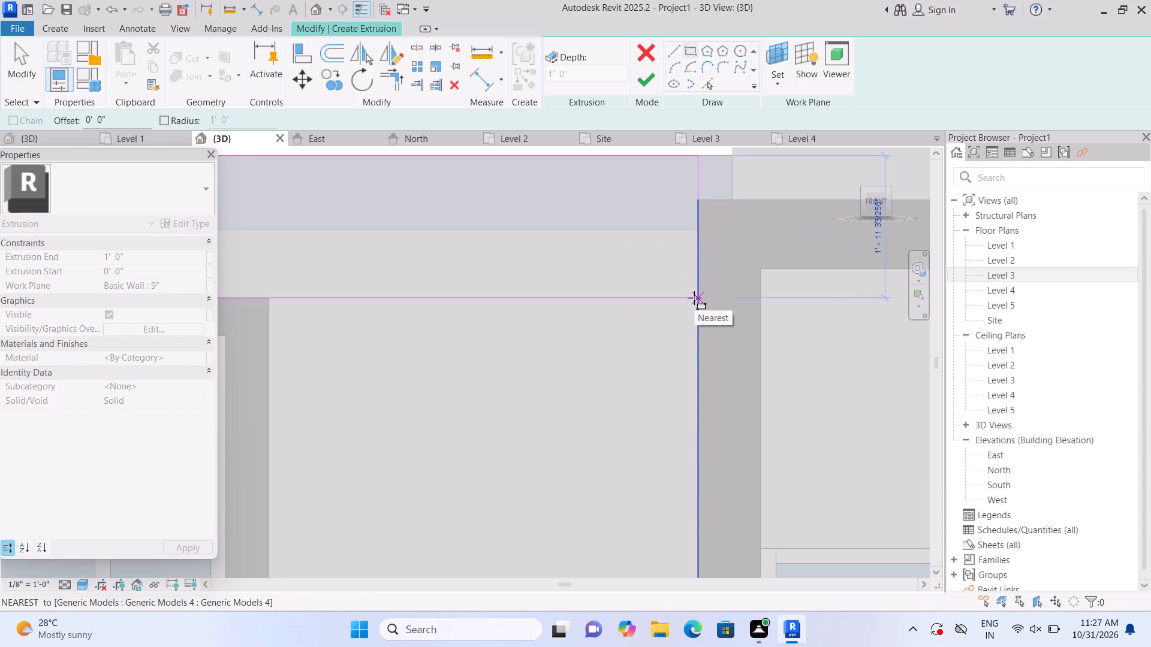
pyautogui.click(694, 298)
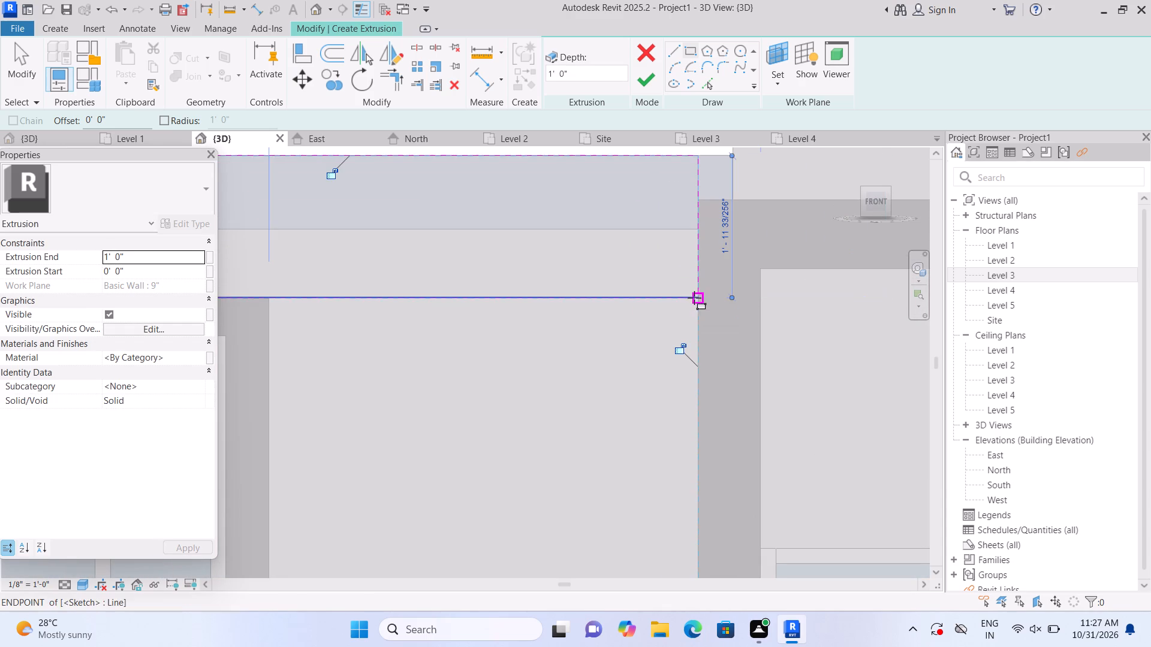
pyautogui.click(644, 87)
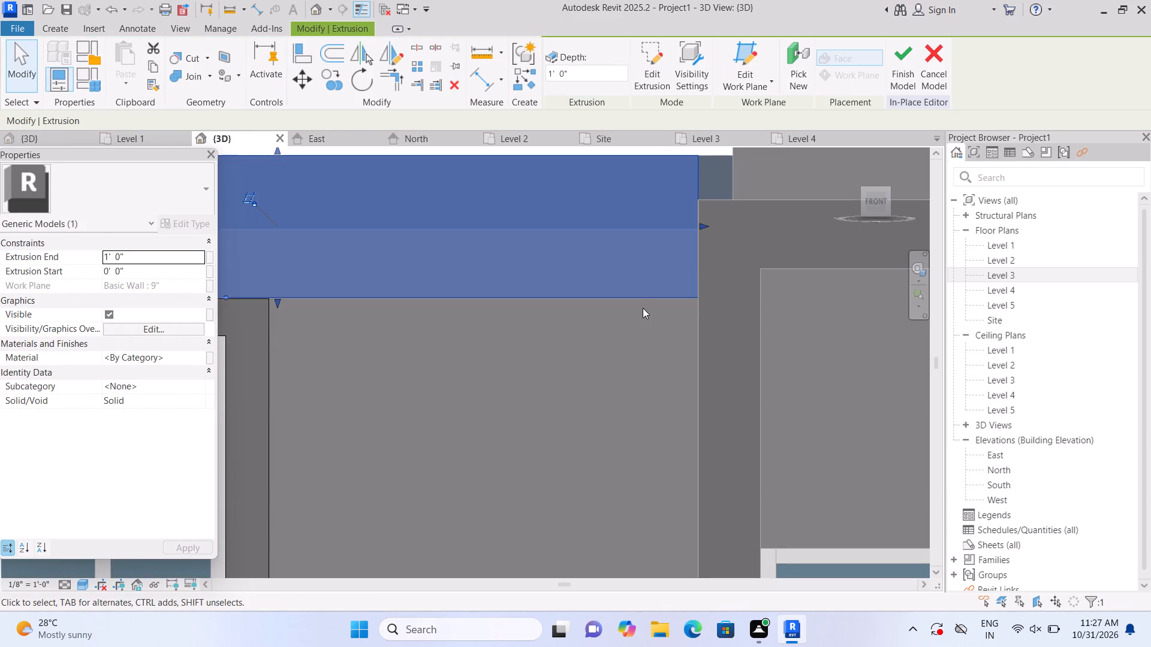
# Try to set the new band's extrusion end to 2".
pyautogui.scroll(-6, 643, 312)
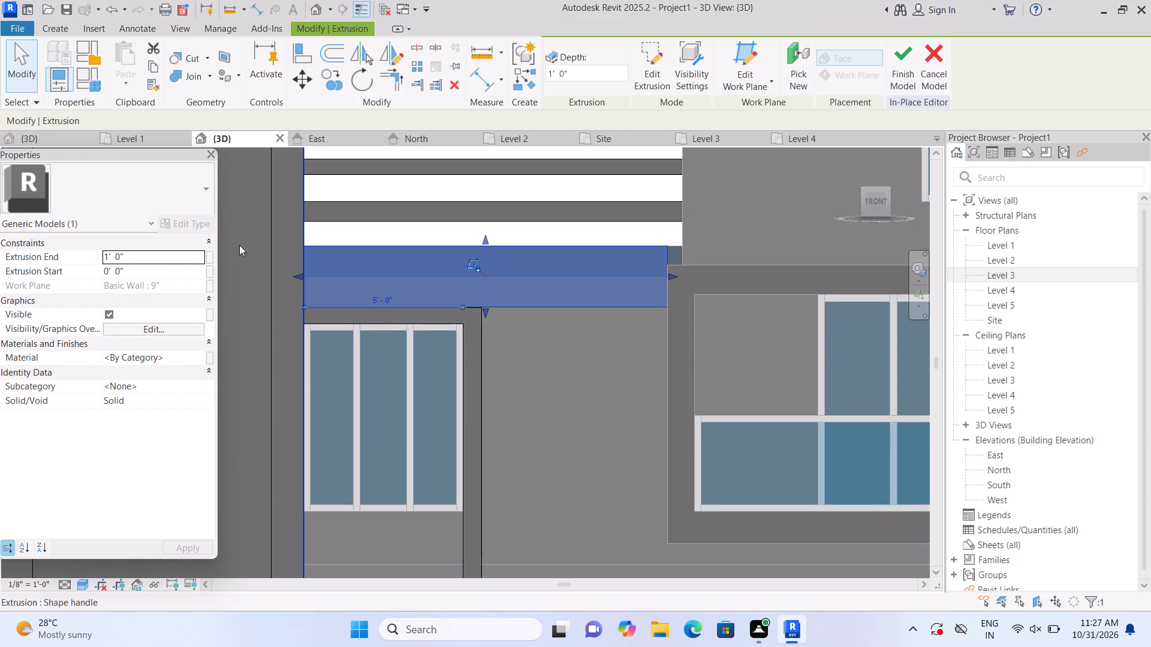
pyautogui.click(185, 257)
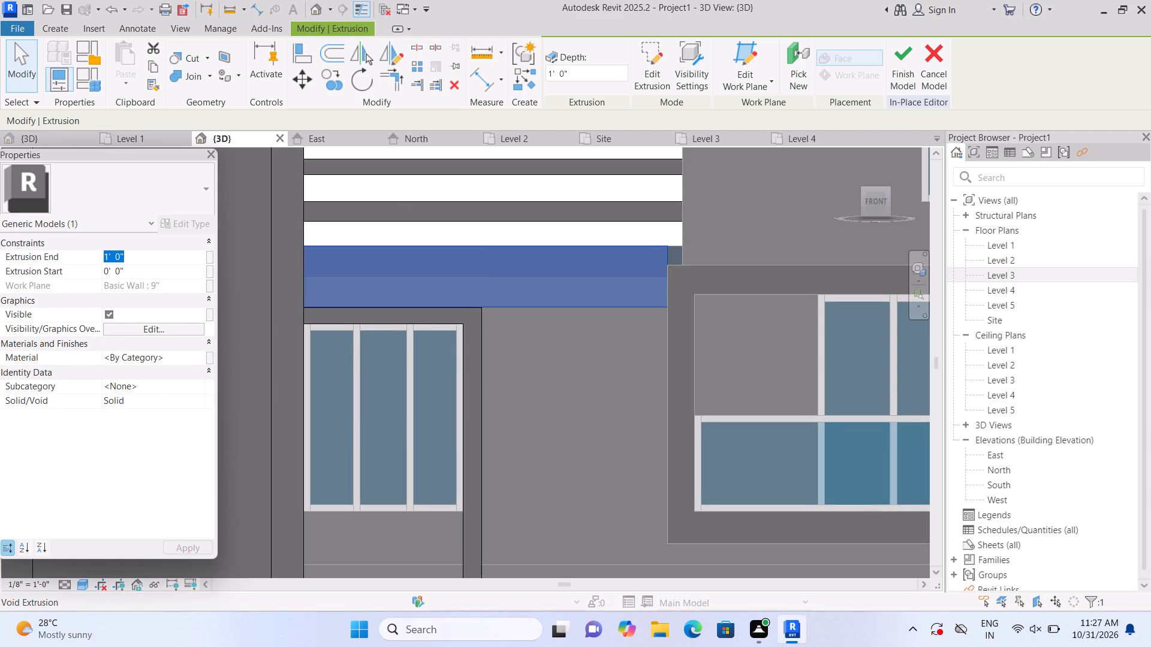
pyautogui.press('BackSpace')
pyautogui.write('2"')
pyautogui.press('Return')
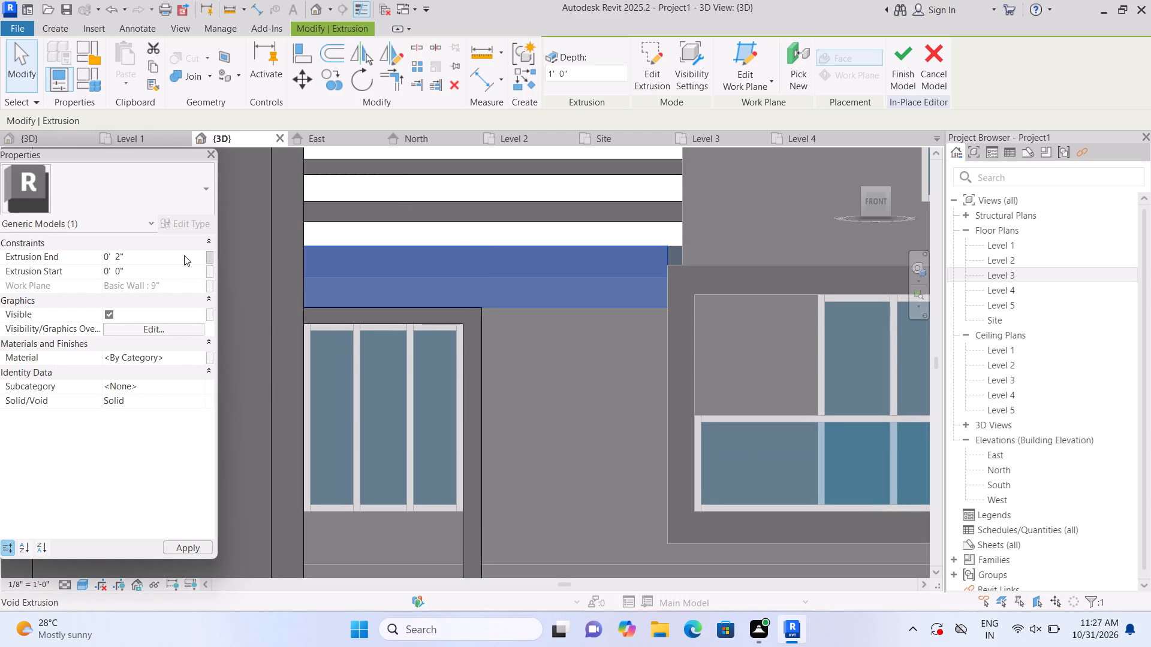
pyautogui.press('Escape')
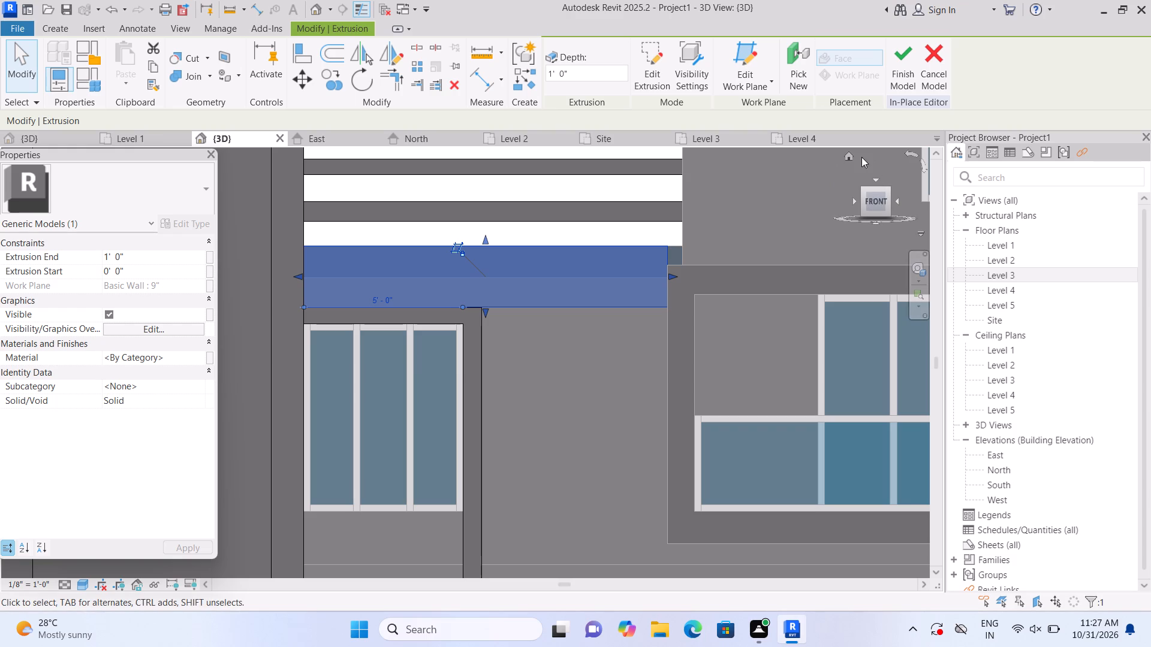
# Set the extrusion end of the band below the horizontal bars to 2".
pyautogui.click(849, 155)
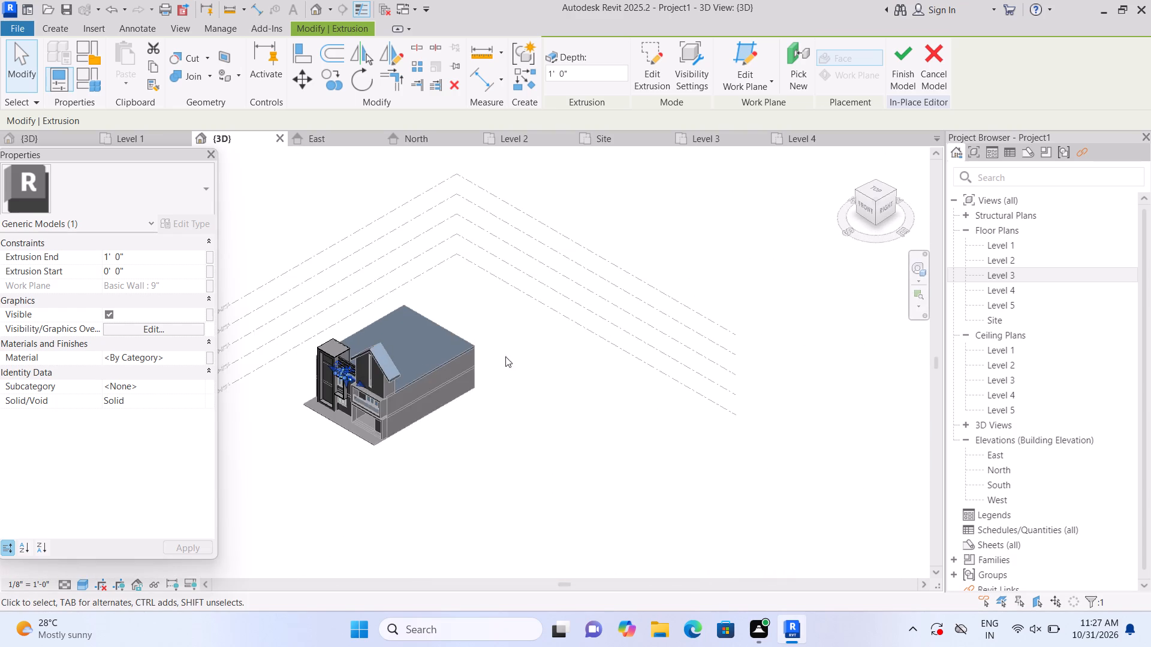
pyautogui.scroll(13, 342, 361)
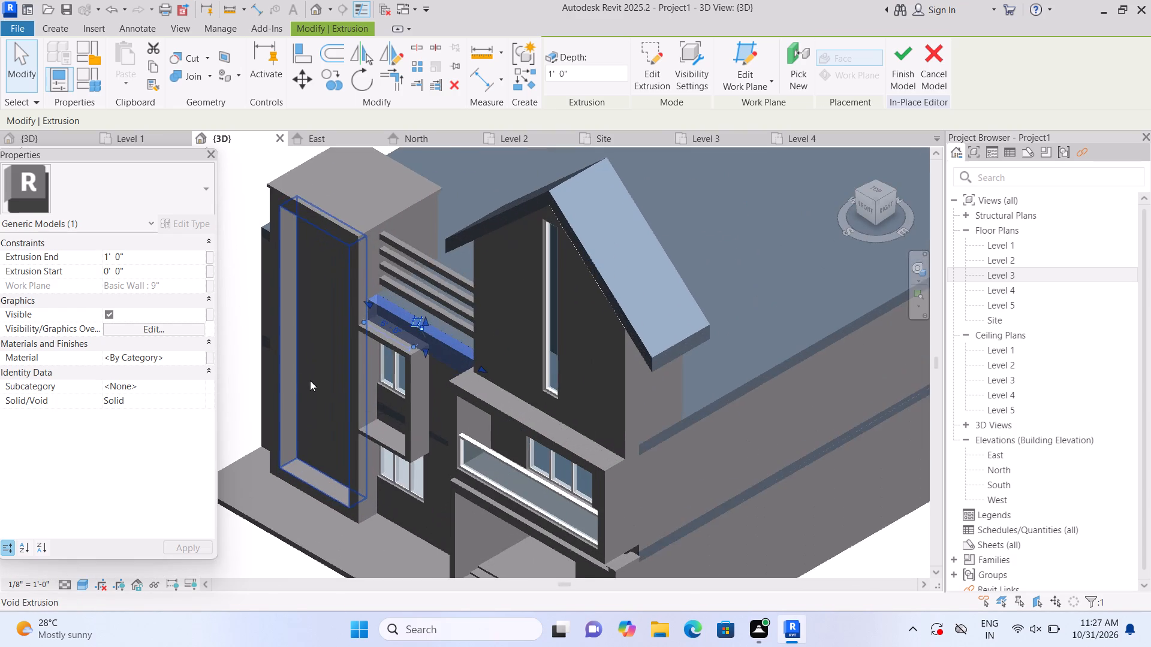
pyautogui.click(247, 391)
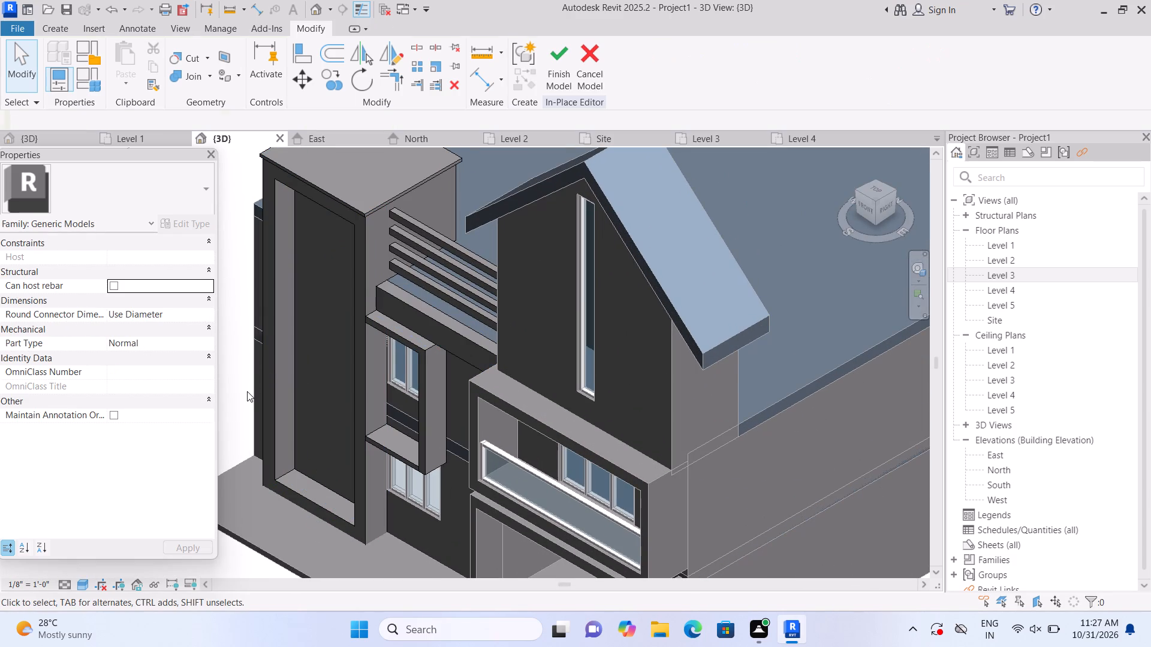
pyautogui.click(446, 334)
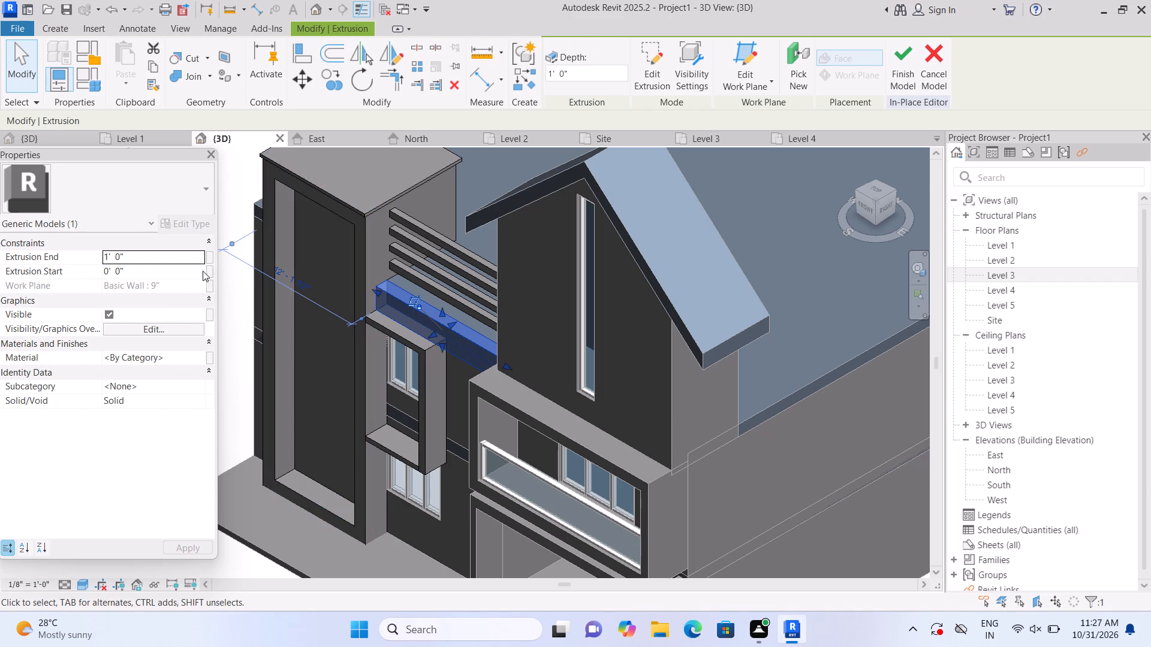
pyautogui.click(179, 251)
pyautogui.press('BackSpace')
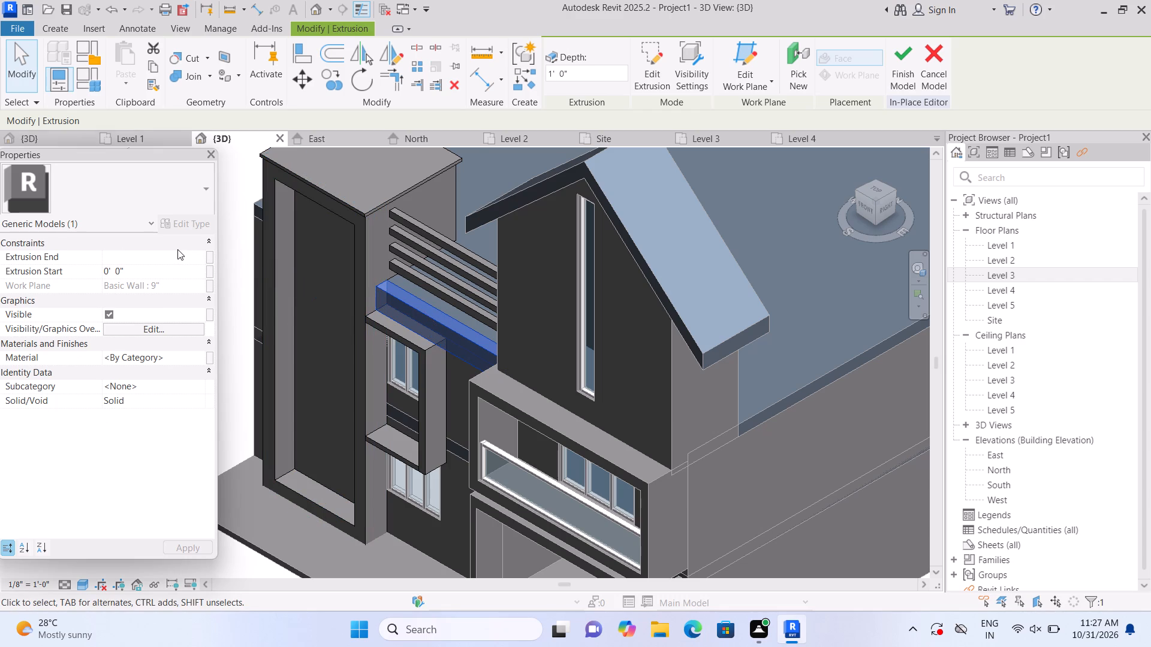
pyautogui.write('2"')
pyautogui.press('Return')
pyautogui.click(221, 397)
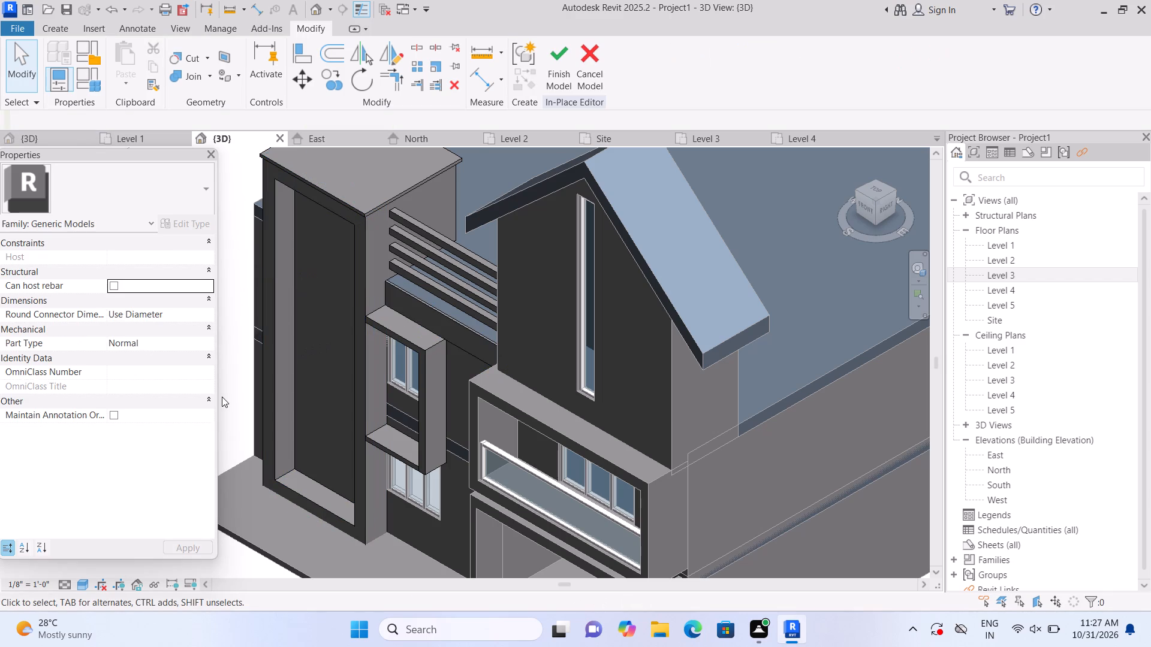
# Examine the thin band on the front wall and the gap where its east end meets the balcony frame.
pyautogui.scroll(2, 246, 428)
pyautogui.scroll(2, 278, 465)
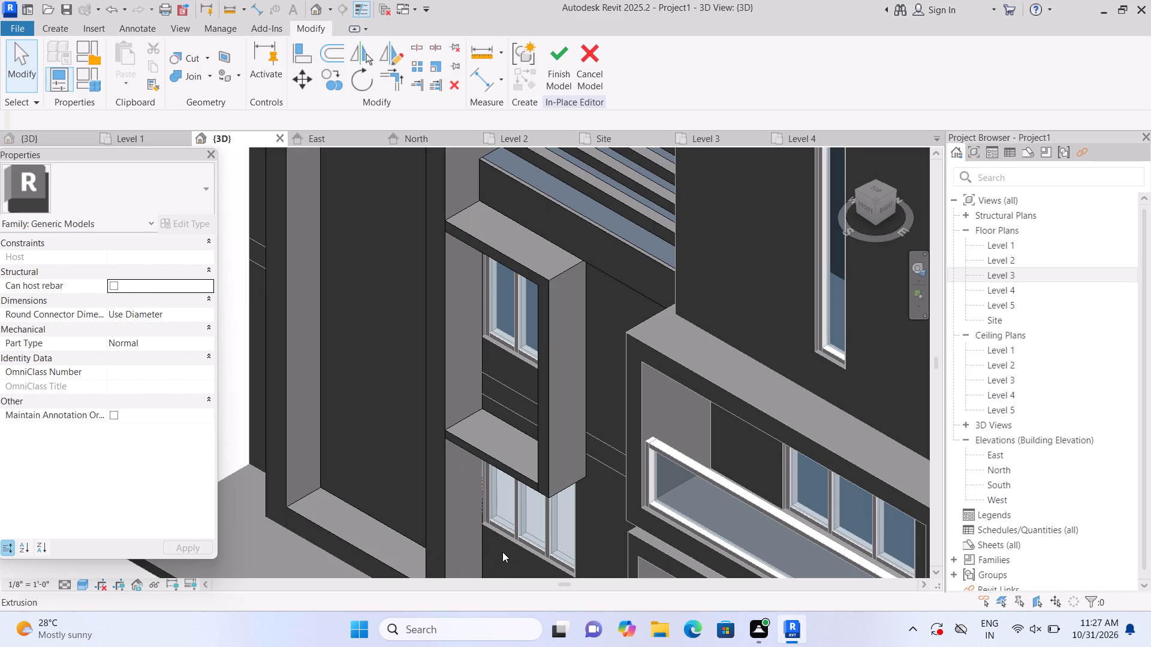
pyautogui.keyDown('shift'); pyautogui.moveTo(317, 491); pyautogui.dragTo(462, 507, button='middle'); pyautogui.keyUp('shift')
pyautogui.moveTo(550, 495); pyautogui.dragTo(487, 398, button='middle')
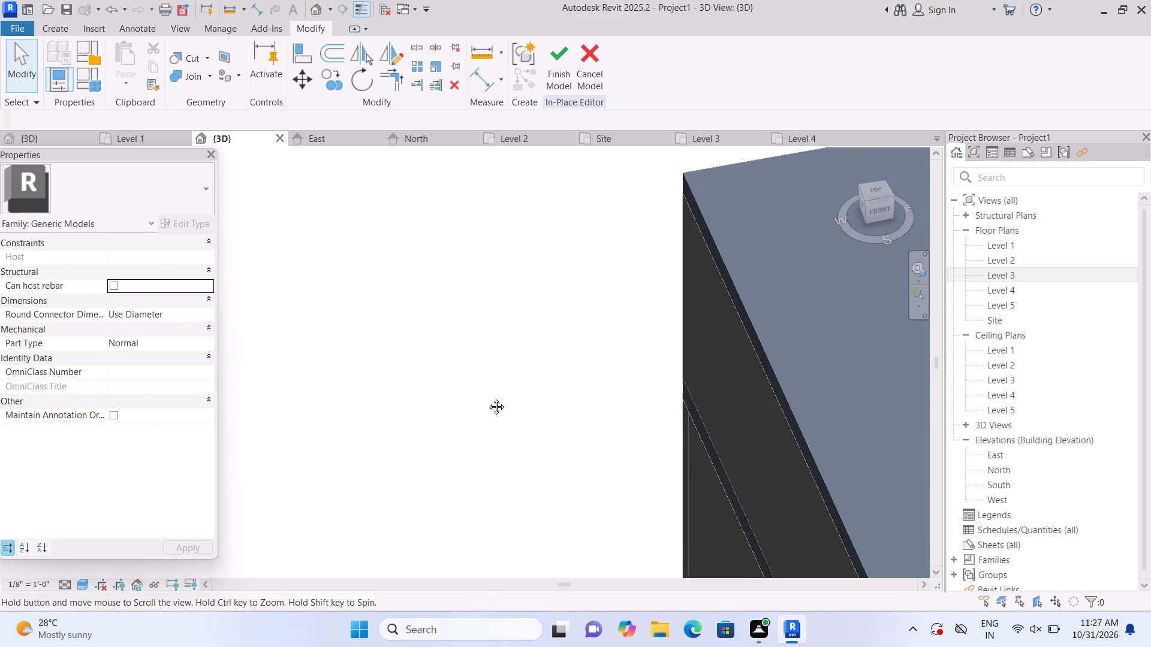
pyautogui.moveTo(487, 398); pyautogui.dragTo(247, 210, button='middle')
pyautogui.scroll(-7, 527, 439)
pyautogui.moveTo(790, 561); pyautogui.dragTo(725, 486, button='middle')
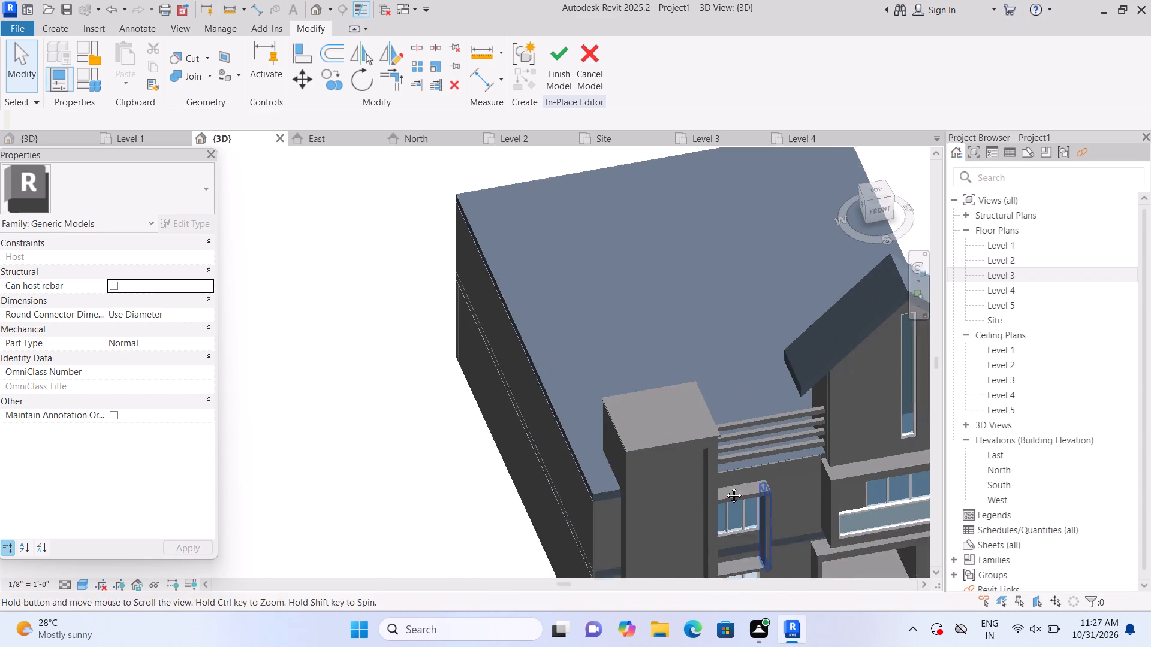
pyautogui.moveTo(725, 486); pyautogui.dragTo(595, 409, button='middle')
pyautogui.scroll(13, 623, 386)
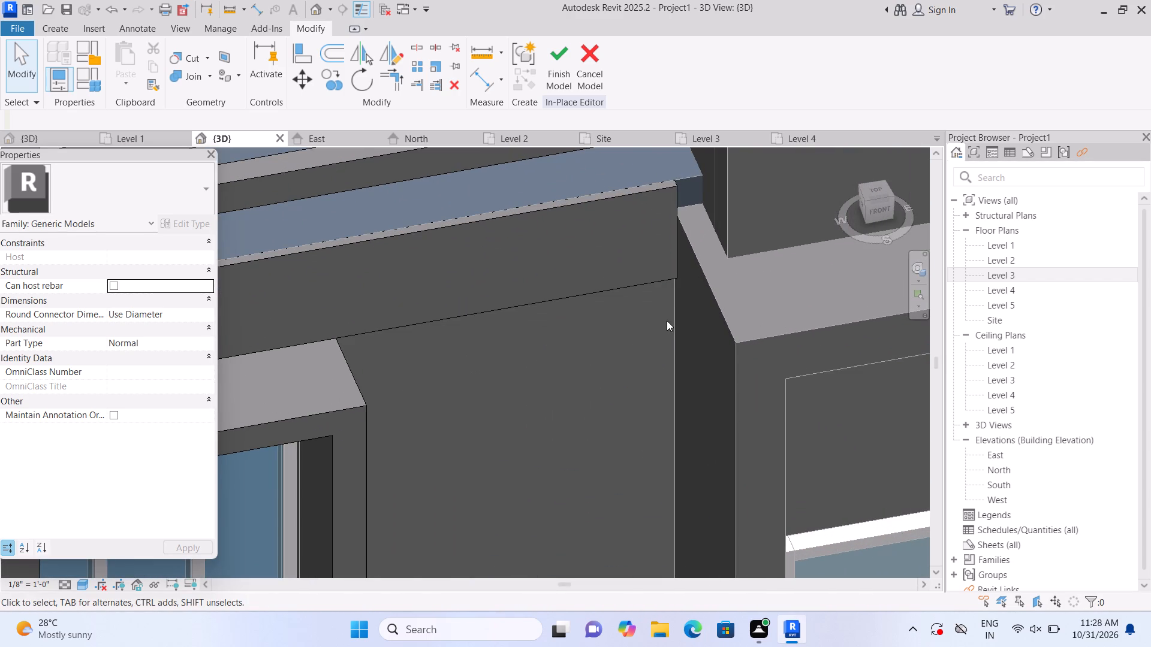
pyautogui.moveTo(665, 325); pyautogui.dragTo(520, 455, button='middle')
pyautogui.scroll(3, 559, 406)
pyautogui.scroll(1, 552, 349)
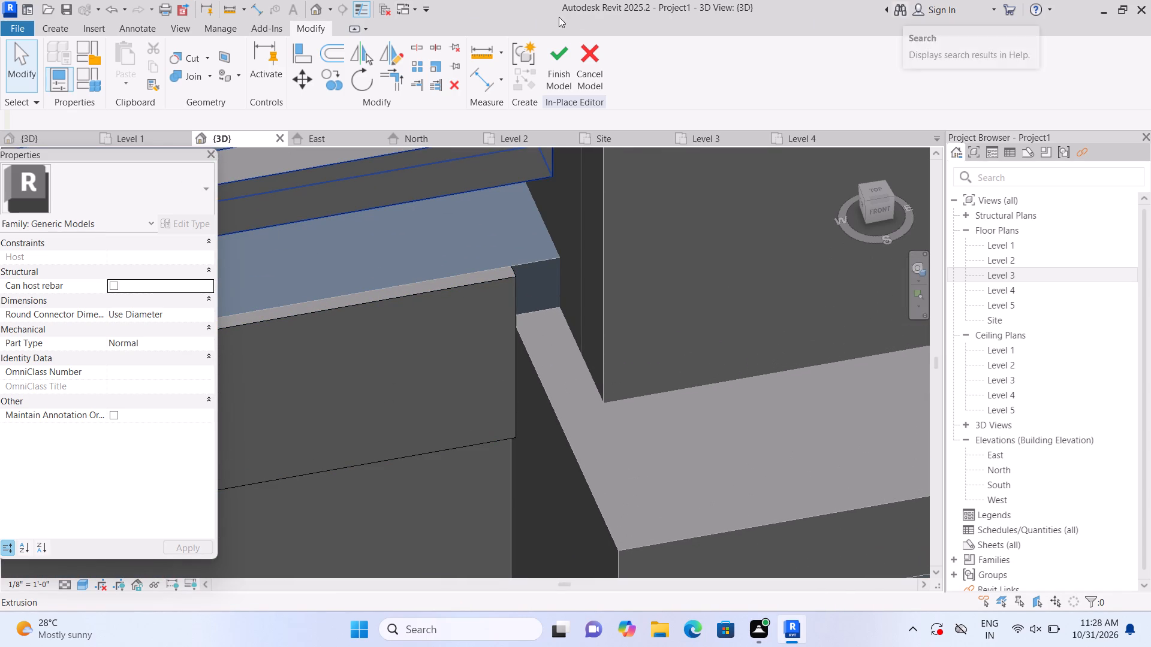
# Extrude a rectangle on the roof's edge face, filling the gap between the thin band's east end and the balcony frame.
pyautogui.click(57, 26)
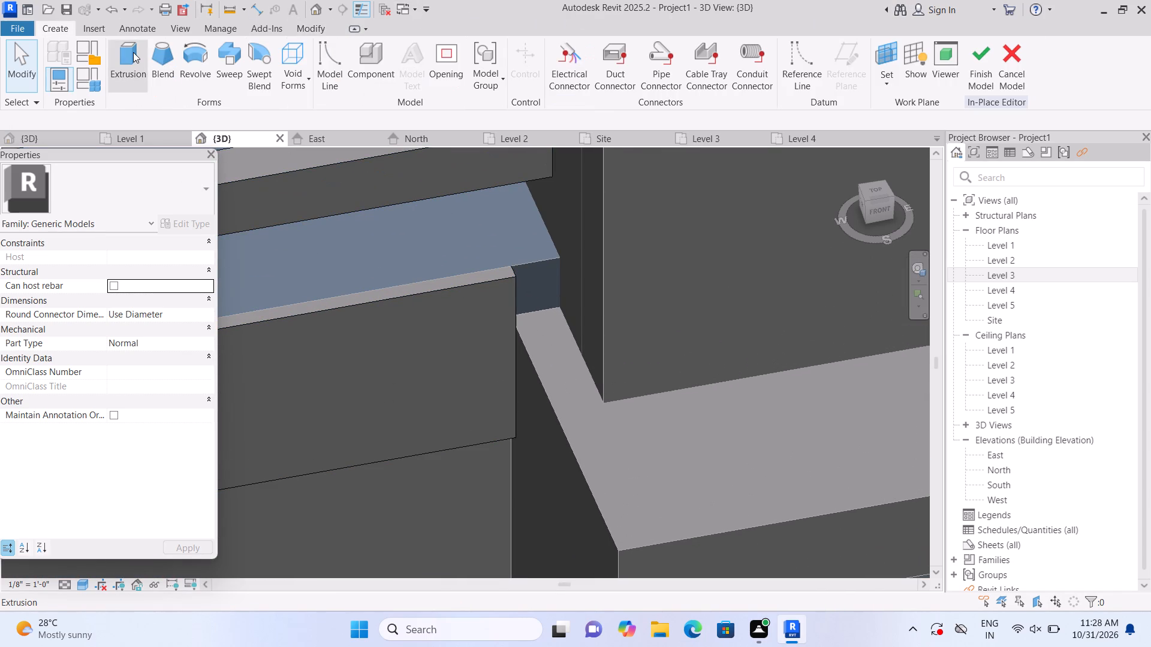
pyautogui.click(133, 52)
pyautogui.click(787, 84)
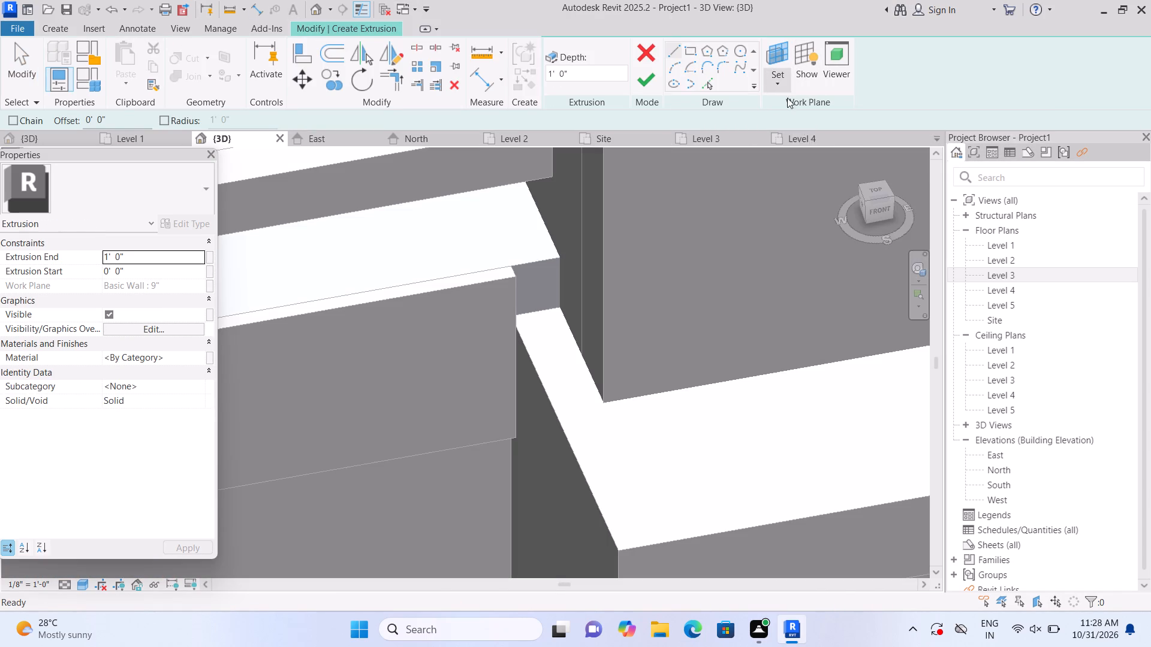
pyautogui.click(794, 136)
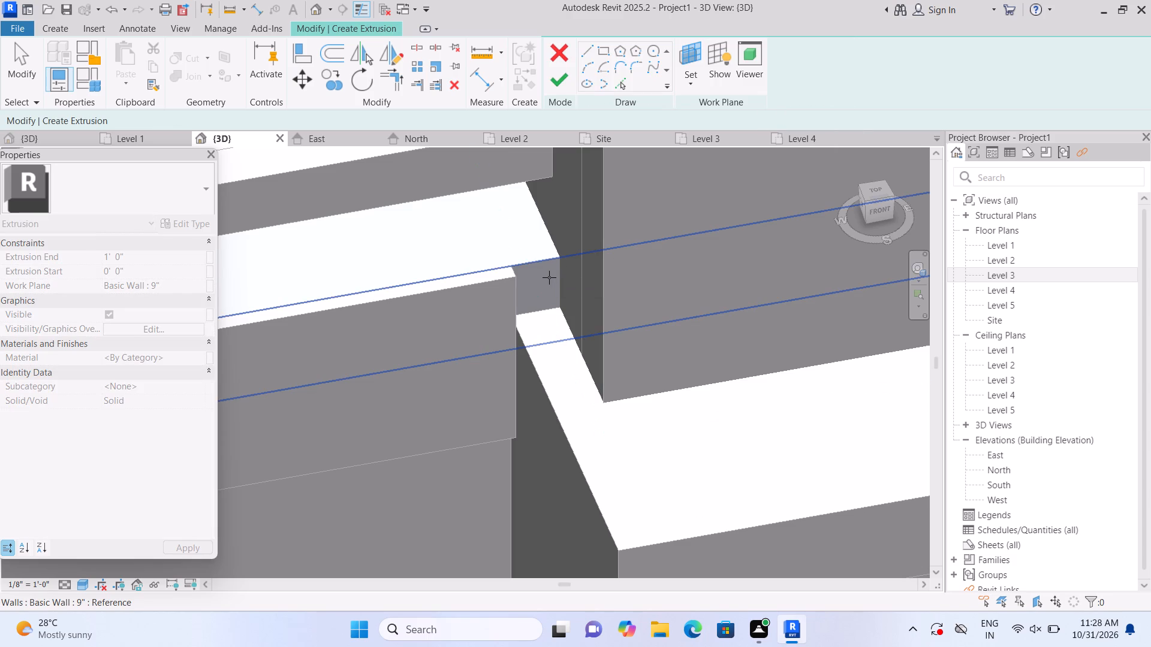
pyautogui.click(549, 277)
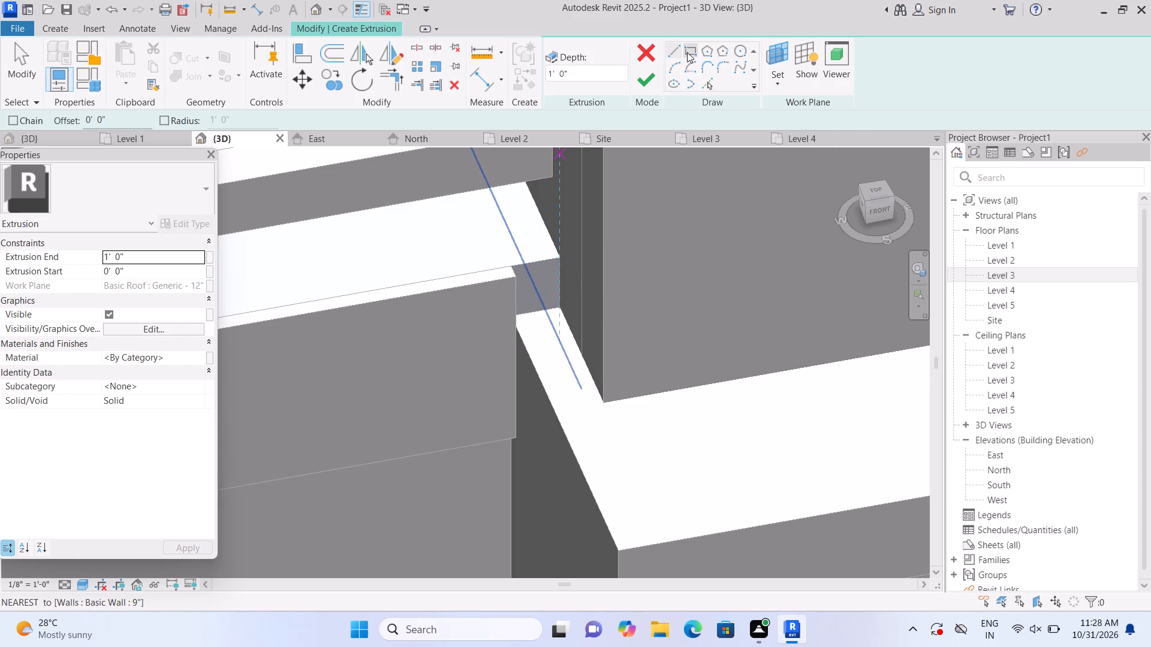
pyautogui.click(691, 48)
pyautogui.scroll(4, 575, 305)
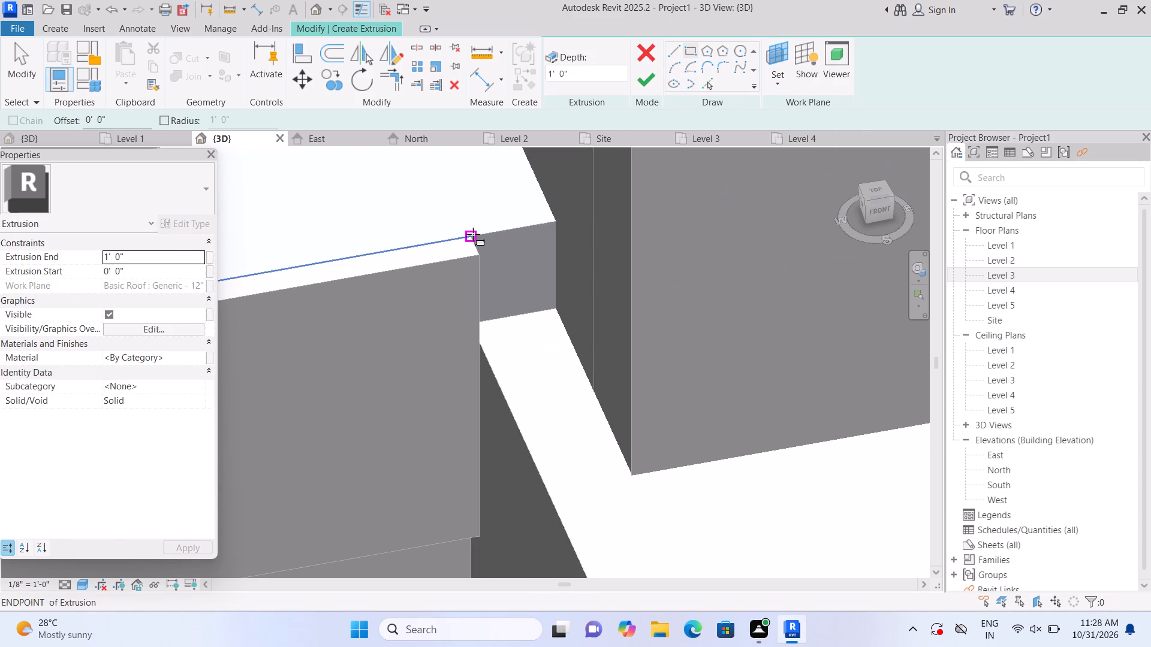
pyautogui.click(473, 234)
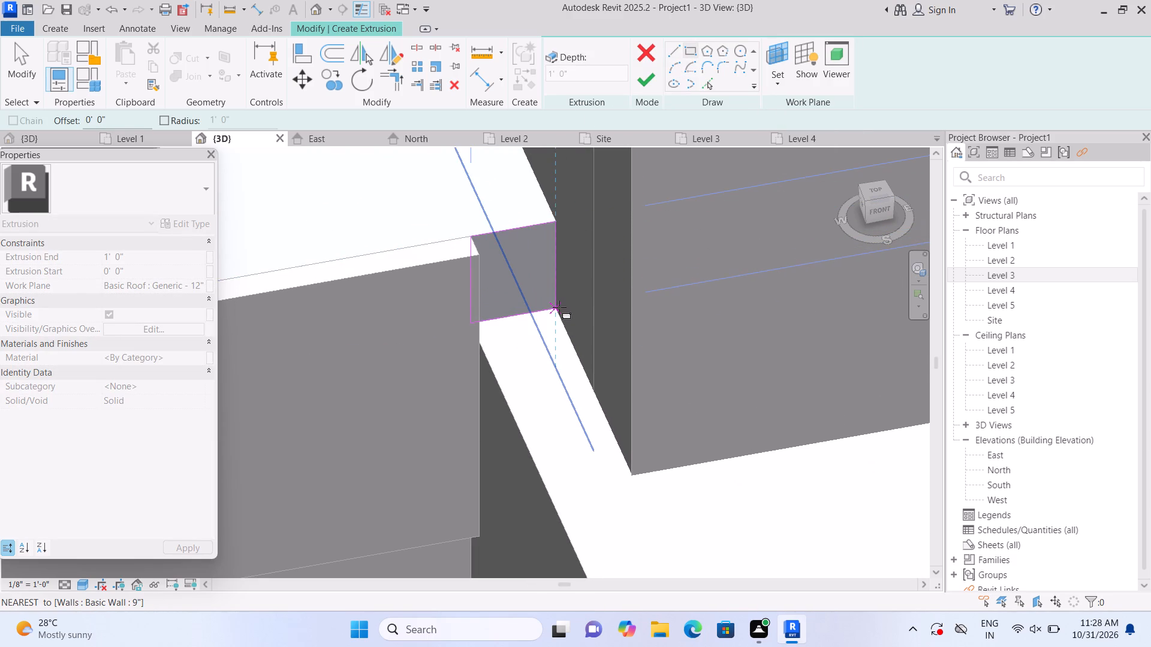
pyautogui.scroll(8, 559, 307)
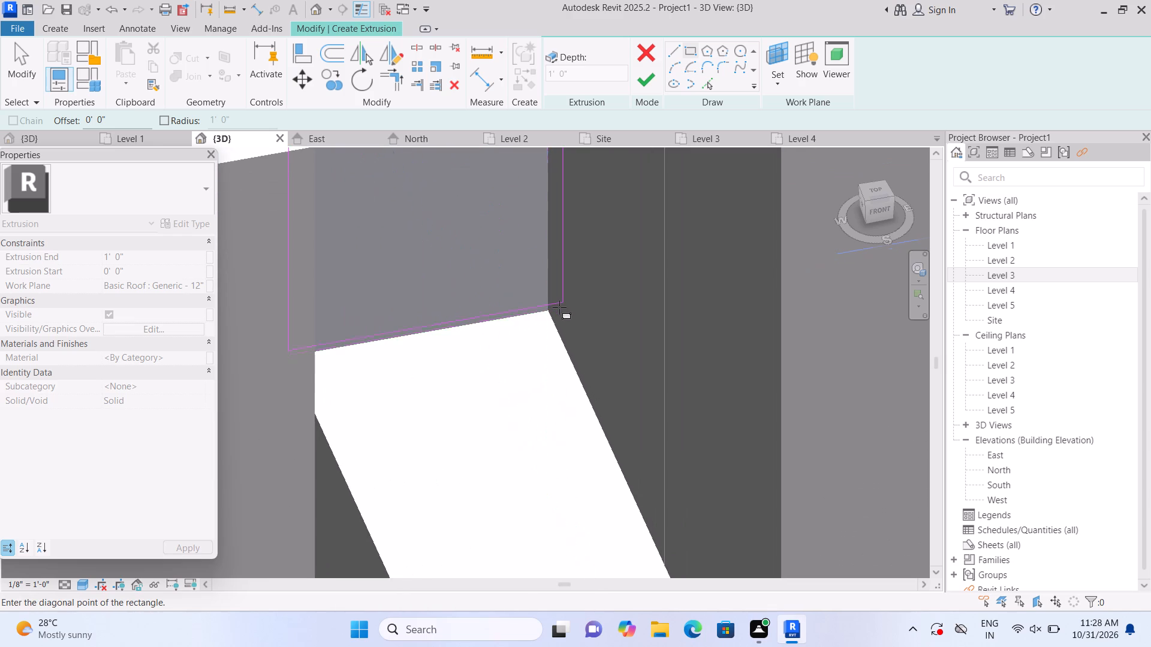
pyautogui.scroll(7, 559, 307)
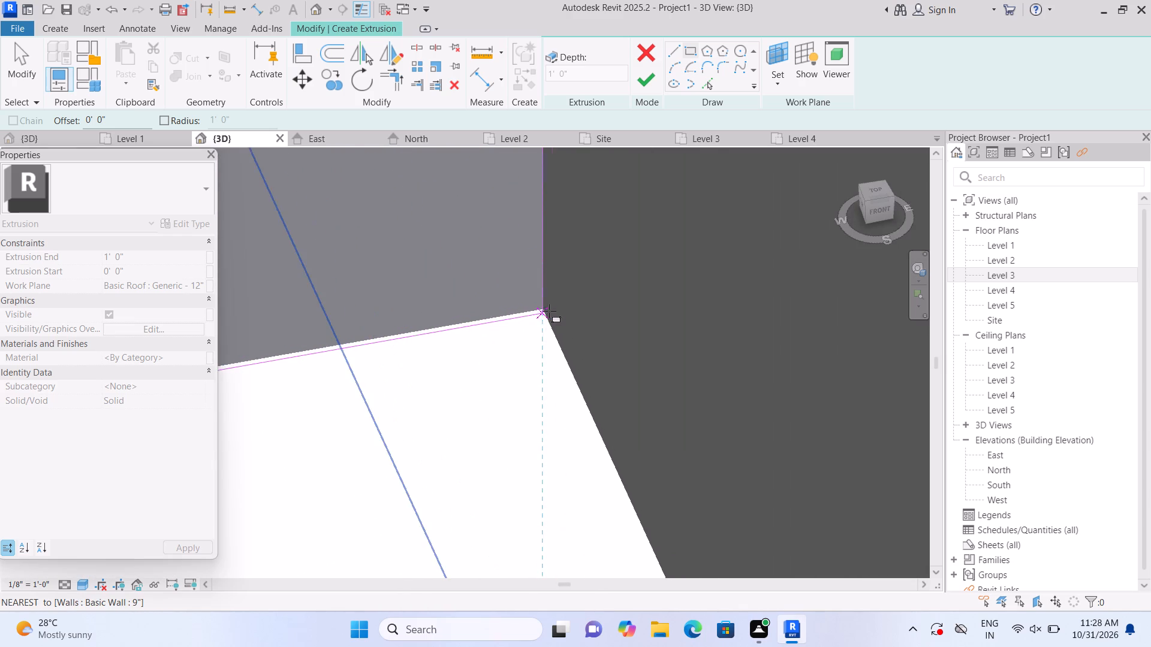
pyautogui.scroll(6, 549, 310)
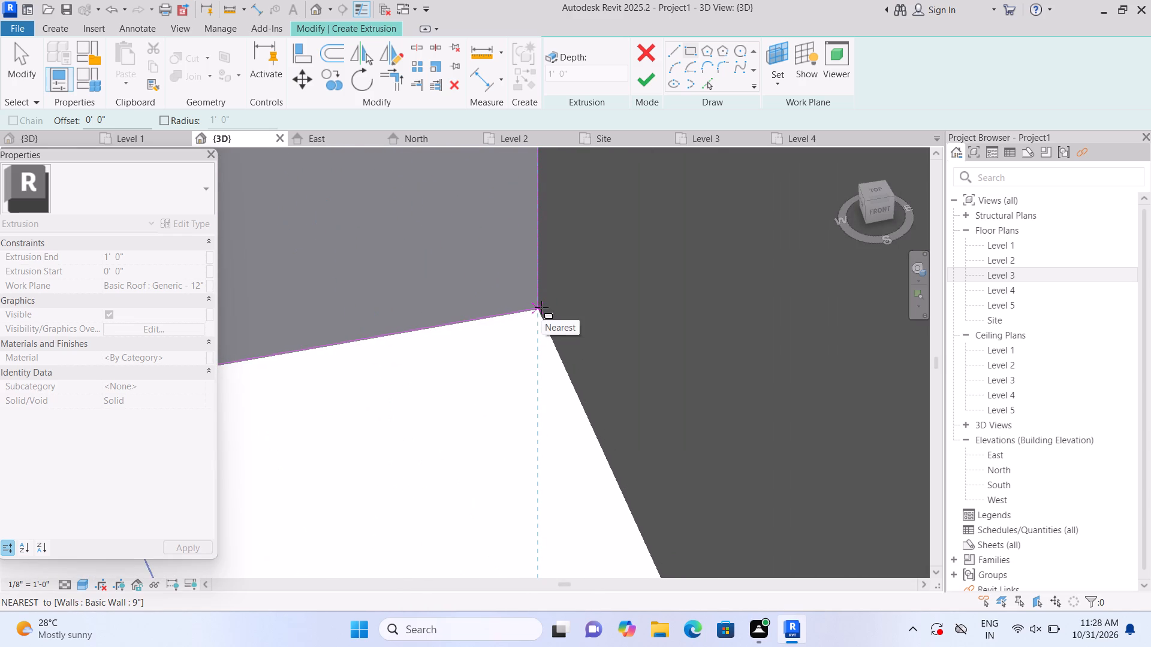
pyautogui.click(541, 307)
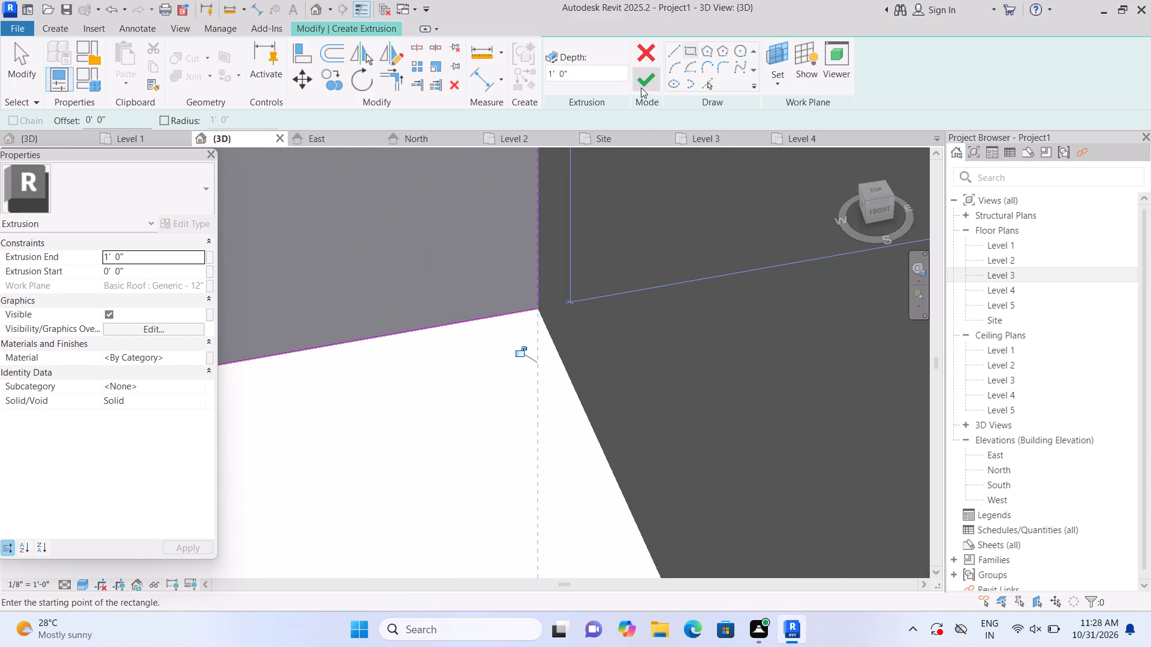
pyautogui.click(641, 87)
# Set the extrusion end of the small gap-filling piece to 2".
pyautogui.scroll(-14, 647, 241)
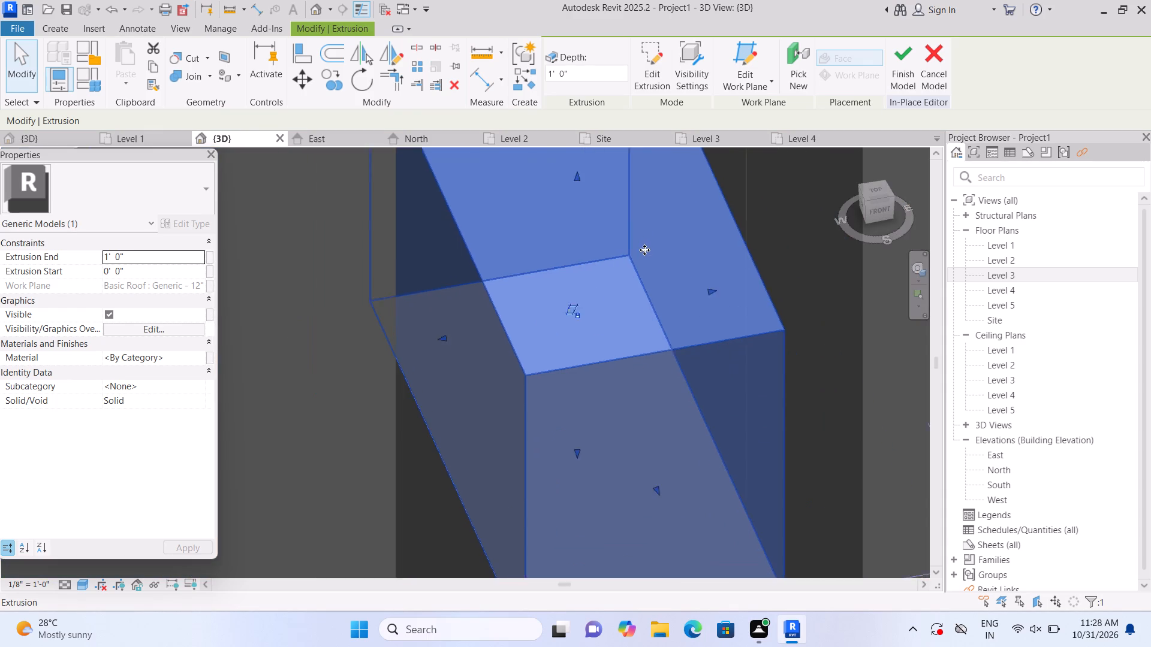
pyautogui.scroll(-2, 644, 250)
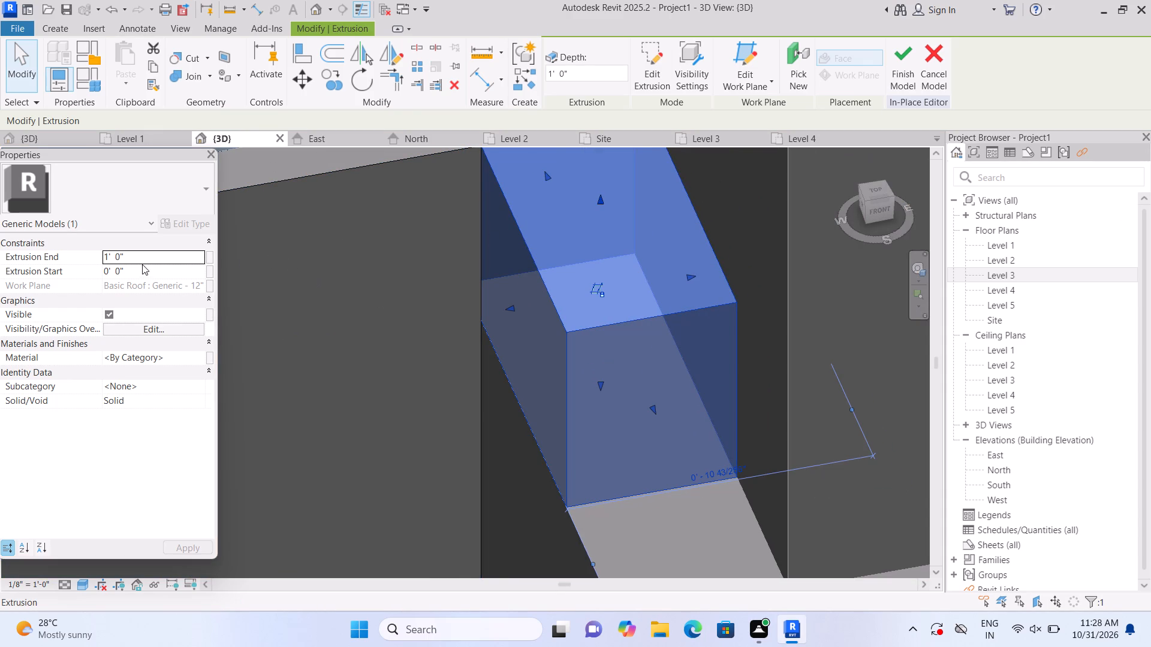
pyautogui.click(150, 257)
pyautogui.press('BackSpace')
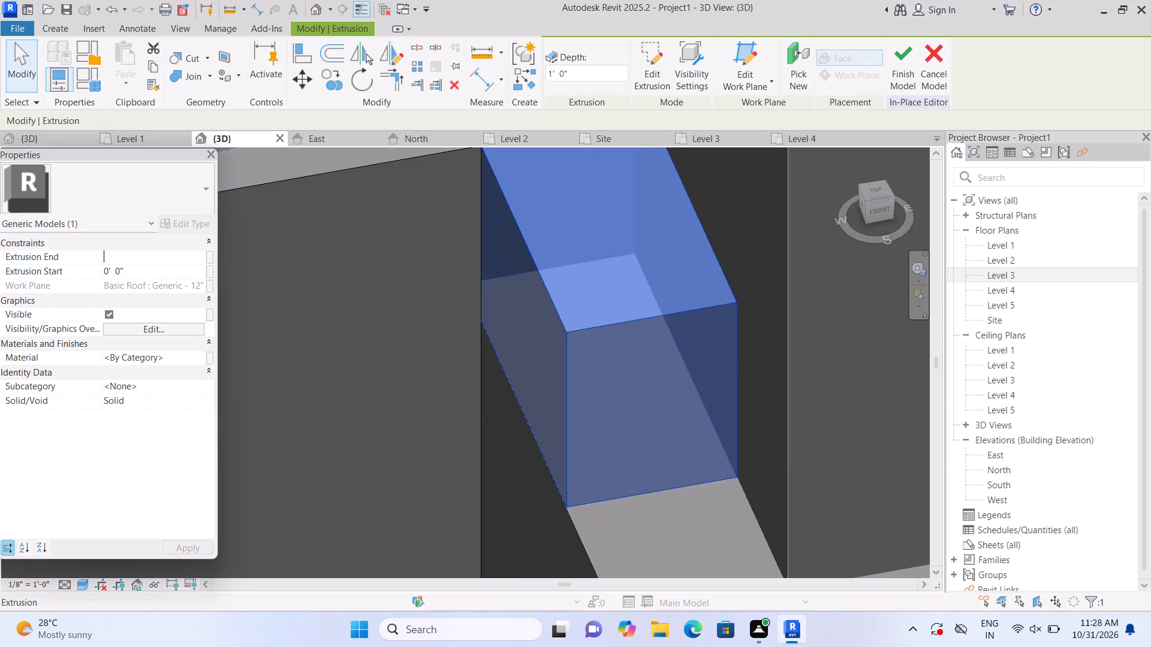
pyautogui.write('2"')
pyautogui.press('Return')
pyautogui.scroll(-5, 539, 460)
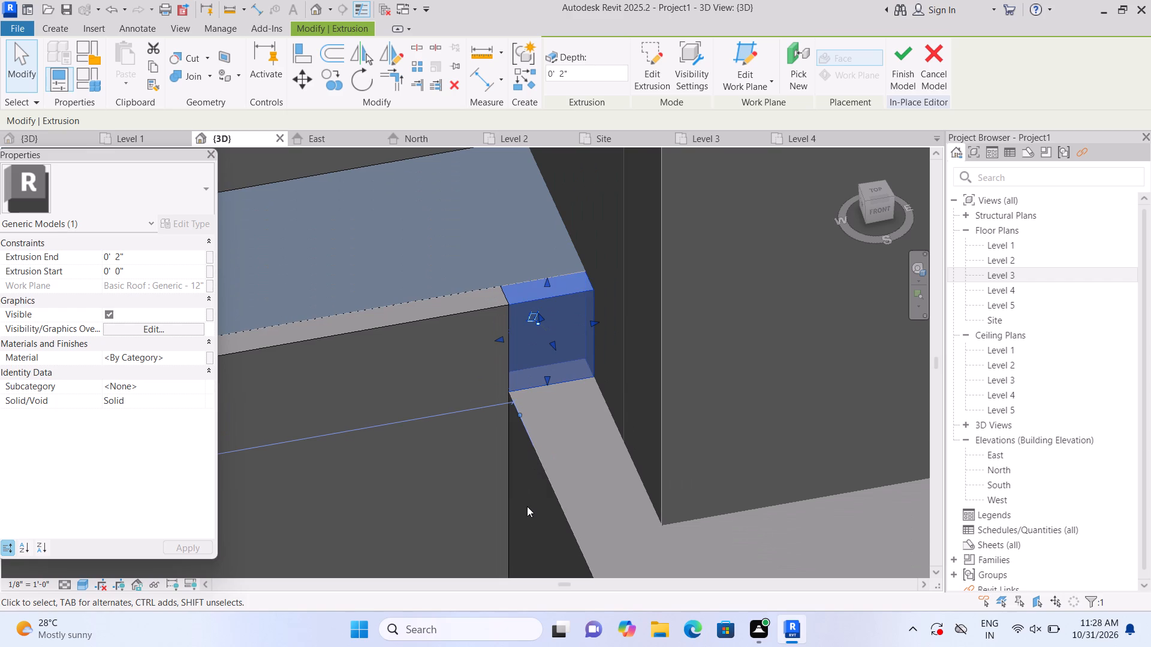
pyautogui.press('Escape')
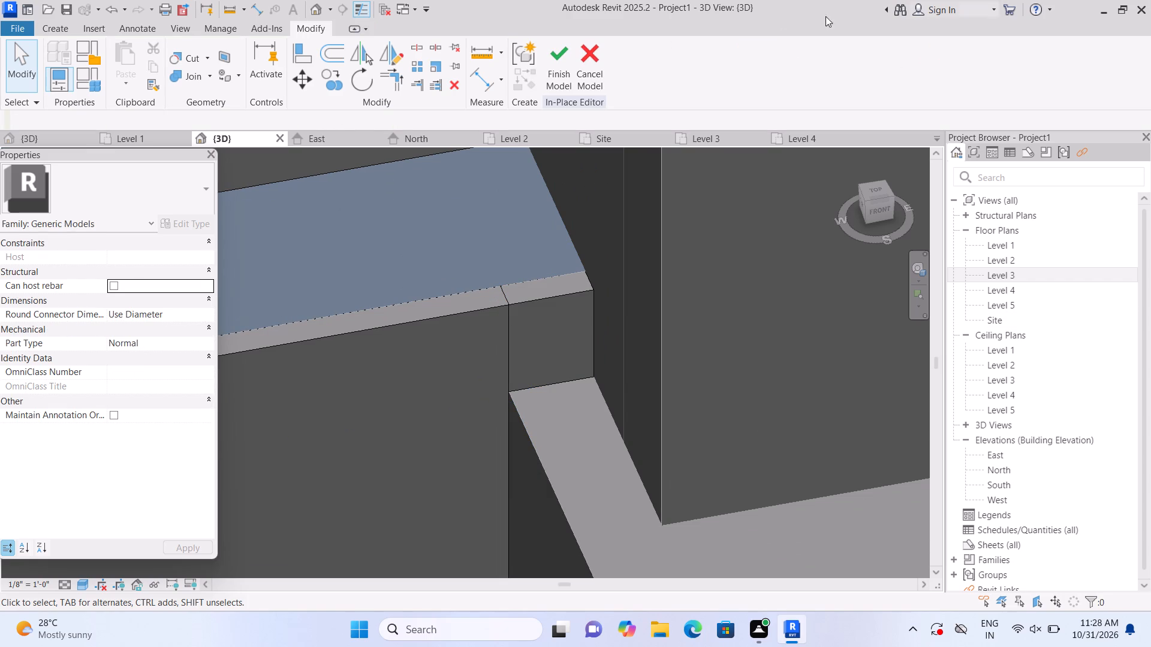
# Join the gap-filling piece with the adjoining thin band on the front wall.
pyautogui.click(205, 76)
pyautogui.click(210, 75)
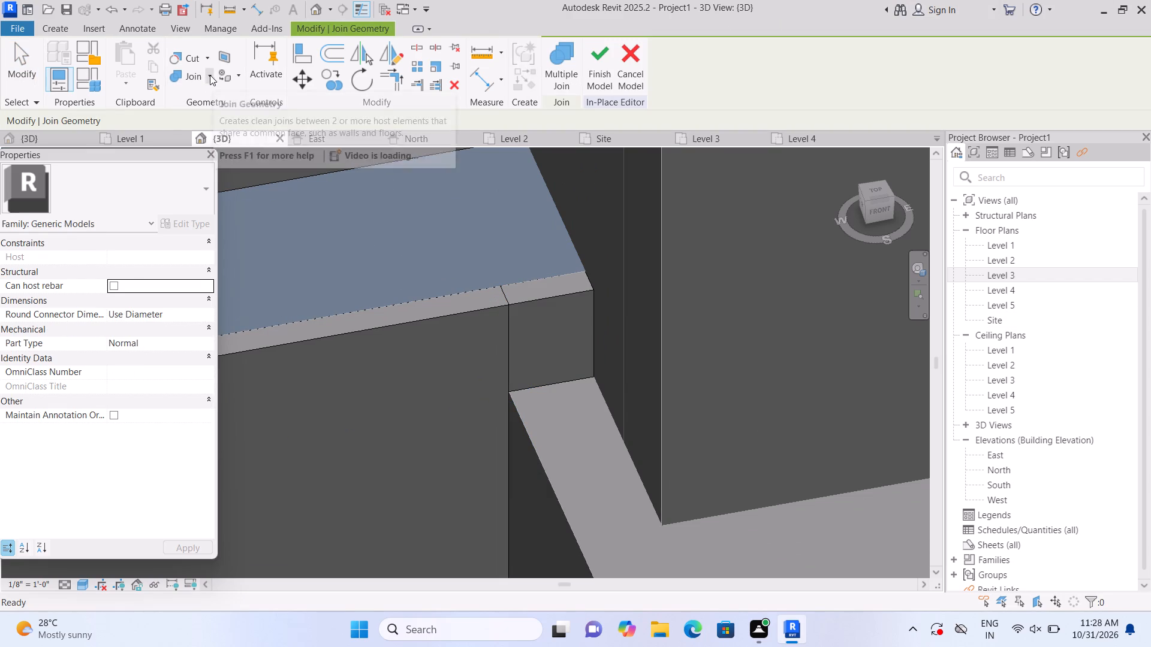
pyautogui.click(213, 102)
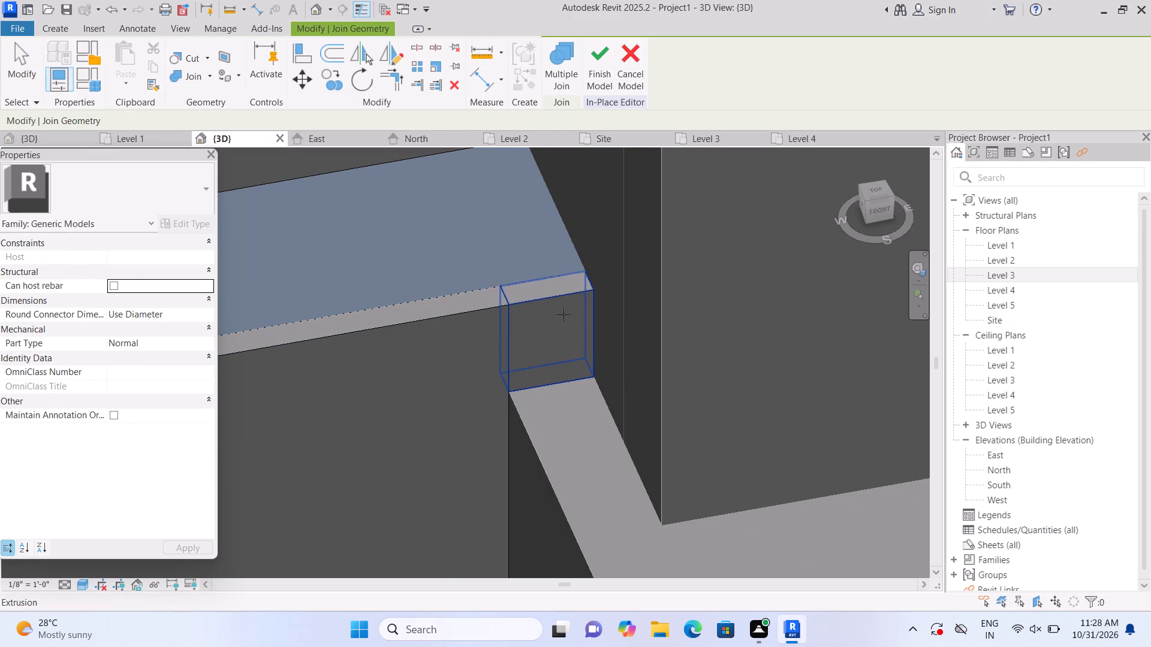
pyautogui.click(564, 315)
pyautogui.click(475, 331)
pyautogui.press('Escape')
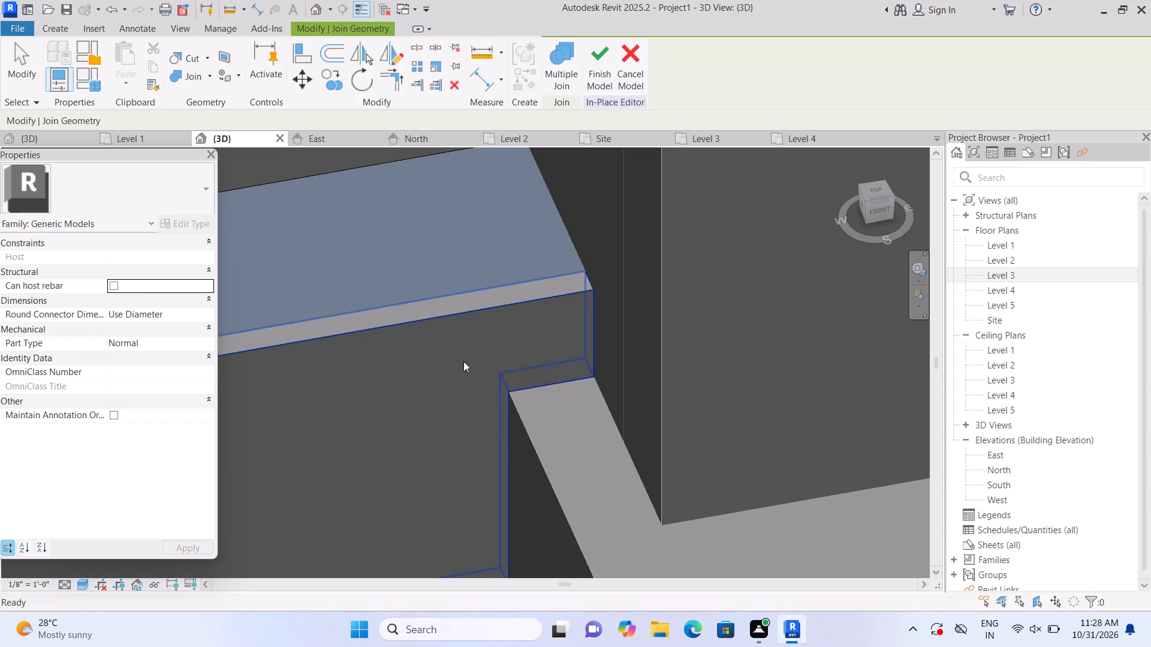
# Extrude a rectangle about 5'-10" by 9'-1" on the front wall between the window frame and balcony frame, from the band down to Level 2.
pyautogui.scroll(-8, 456, 374)
pyautogui.moveTo(387, 516); pyautogui.dragTo(548, 324, button='middle')
pyautogui.scroll(-2, 544, 322)
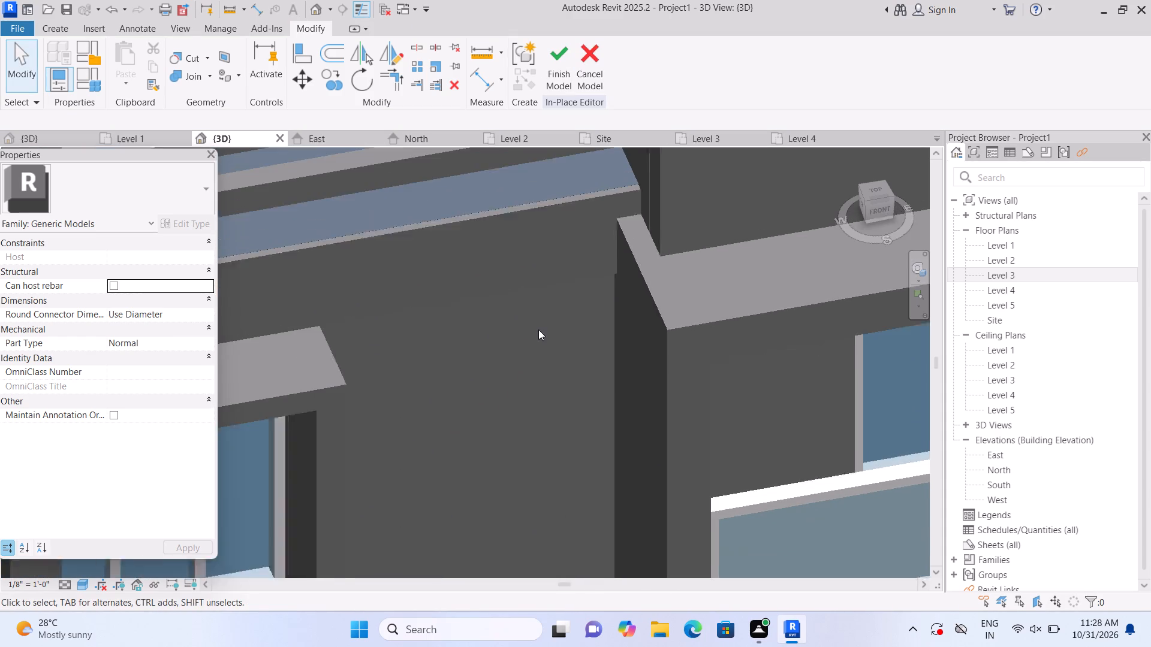
pyautogui.click(876, 213)
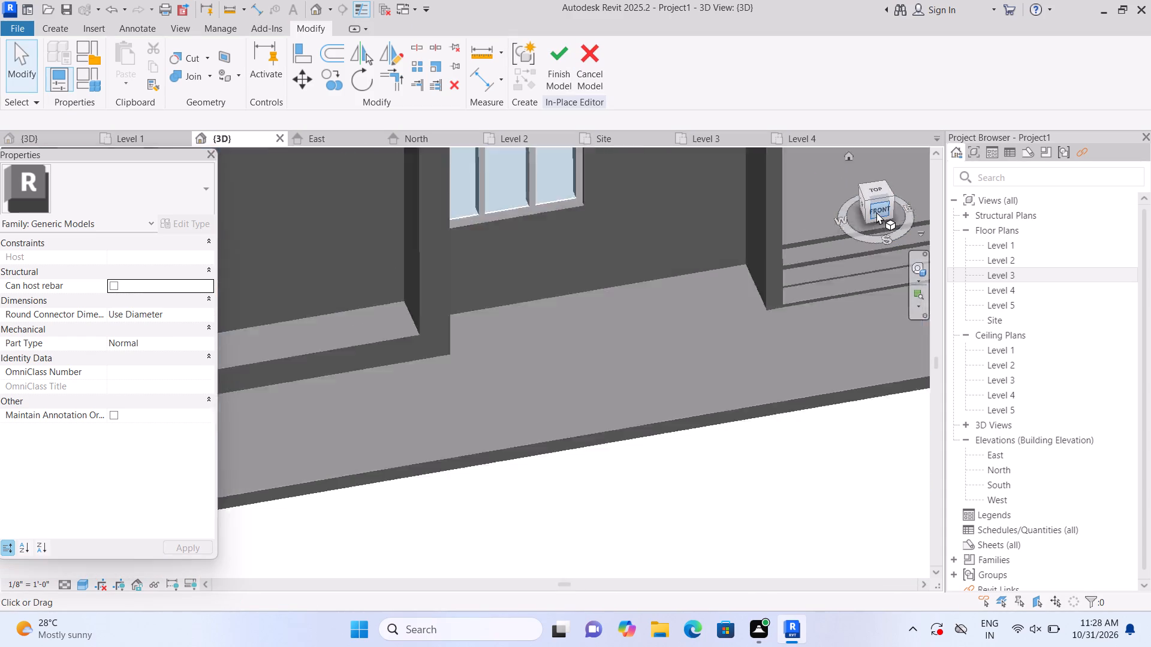
pyautogui.scroll(6, 348, 397)
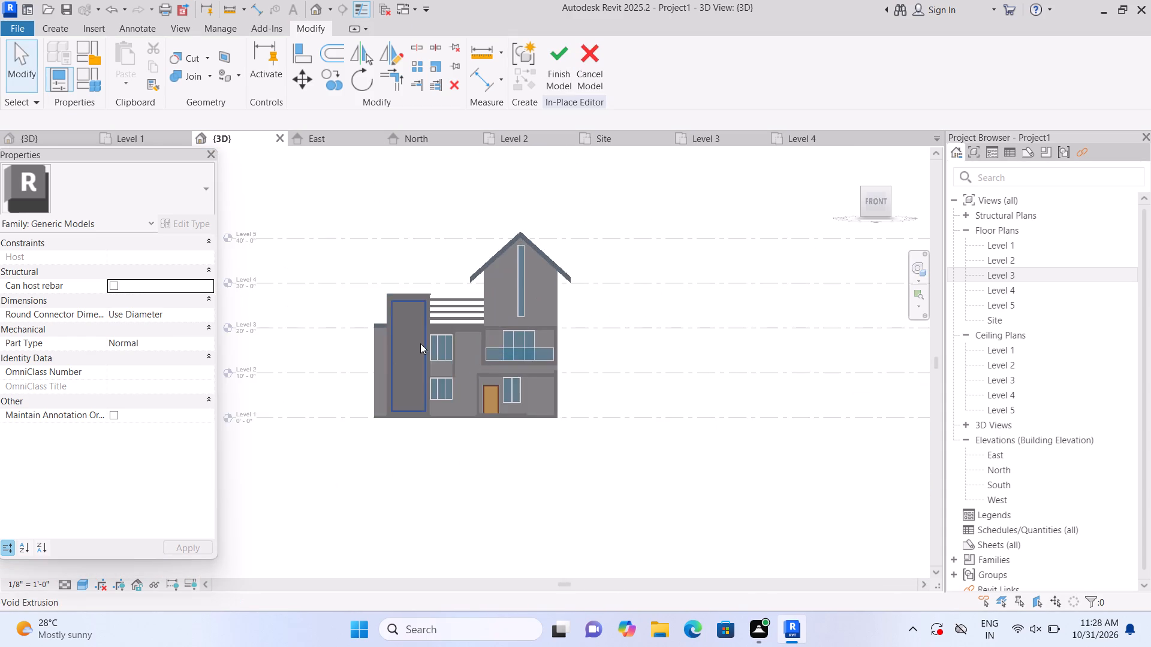
pyautogui.scroll(8, 420, 344)
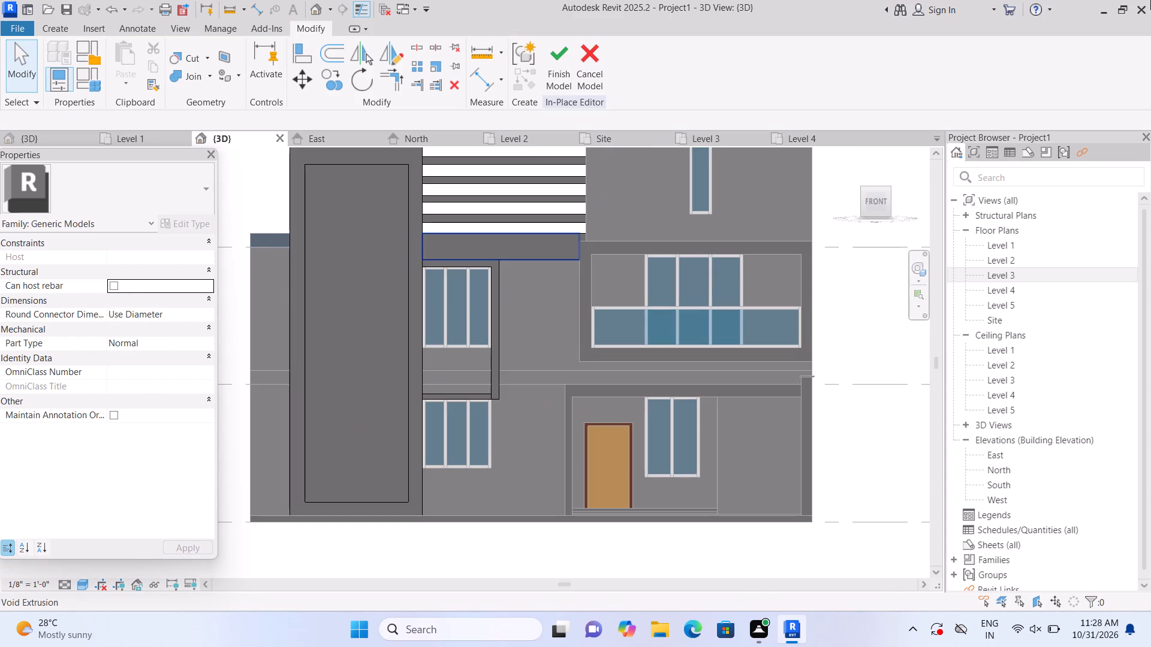
pyautogui.click(56, 28)
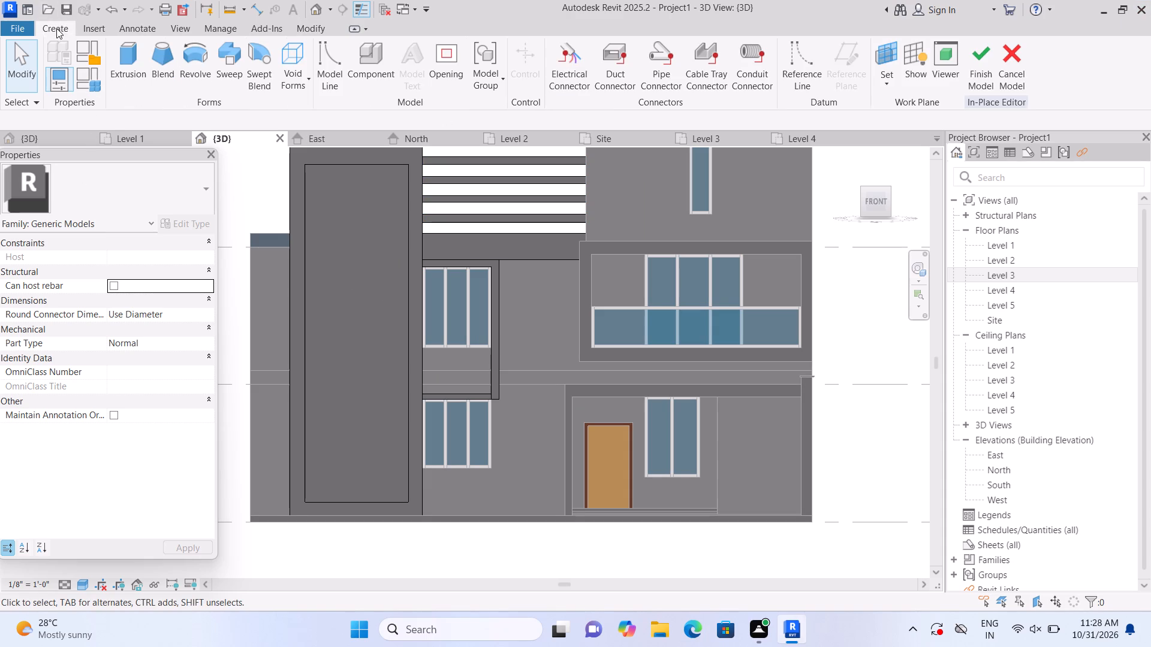
pyautogui.click(125, 67)
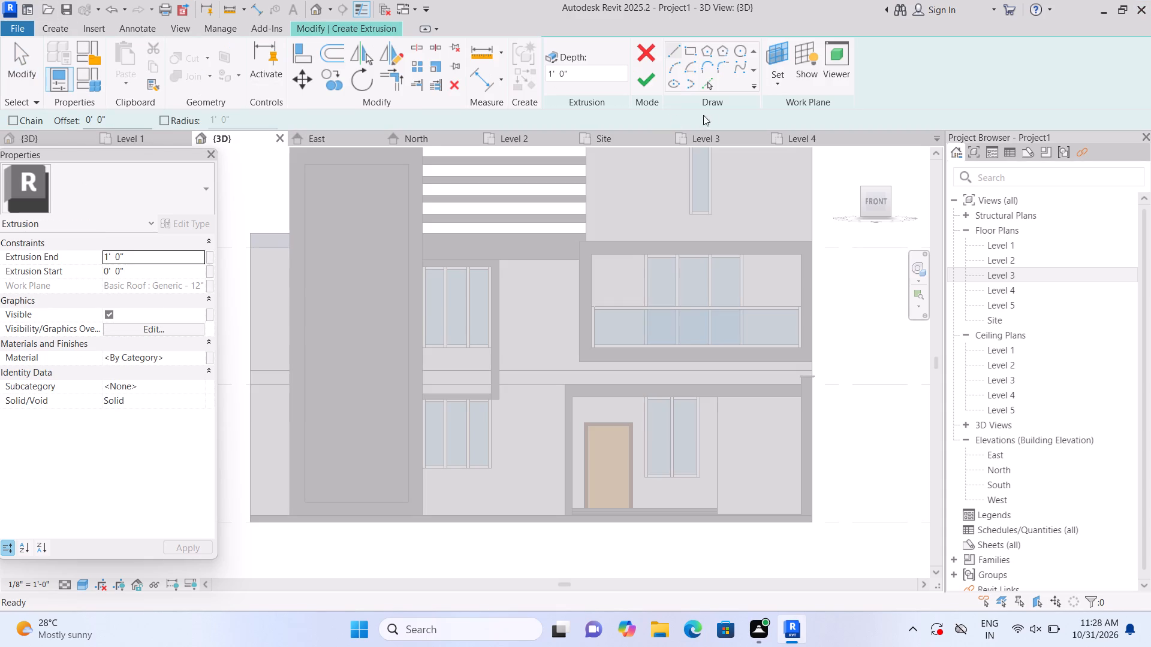
pyautogui.click(773, 88)
pyautogui.click(779, 140)
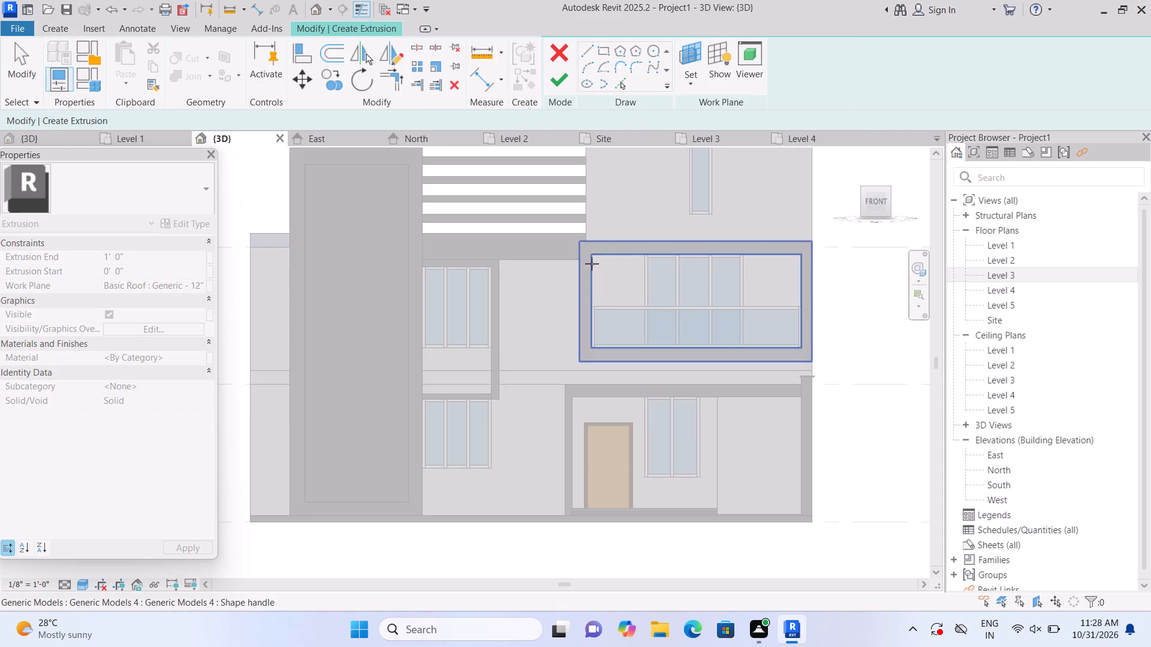
pyautogui.click(544, 286)
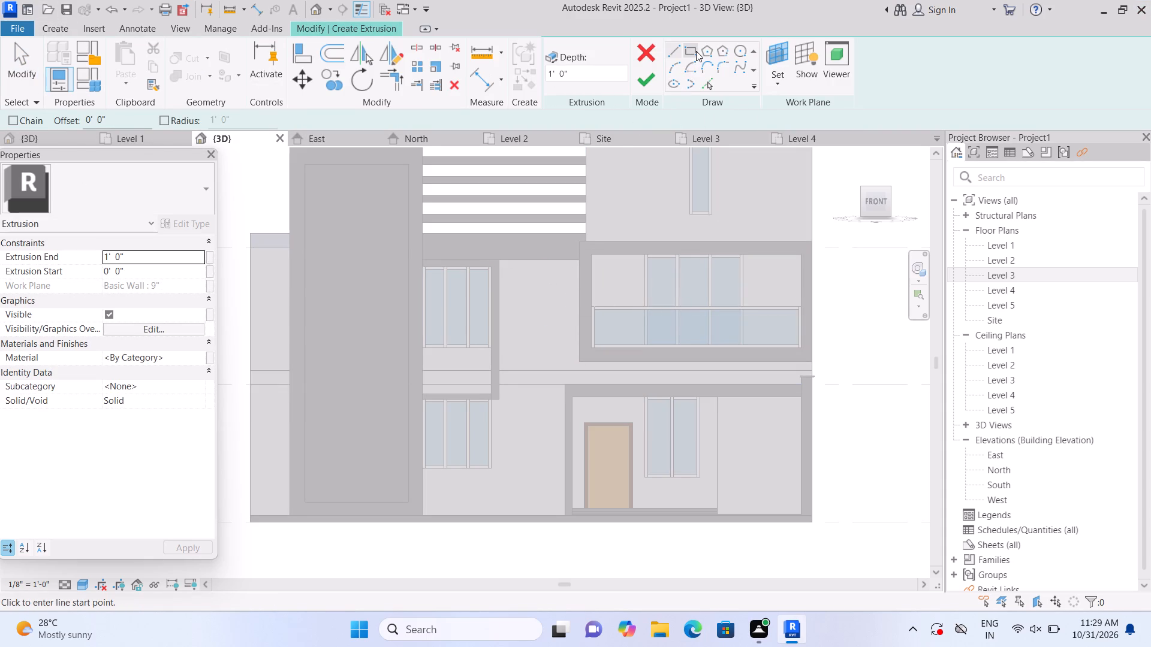
pyautogui.click(696, 51)
pyautogui.scroll(2, 516, 264)
pyautogui.click(498, 261)
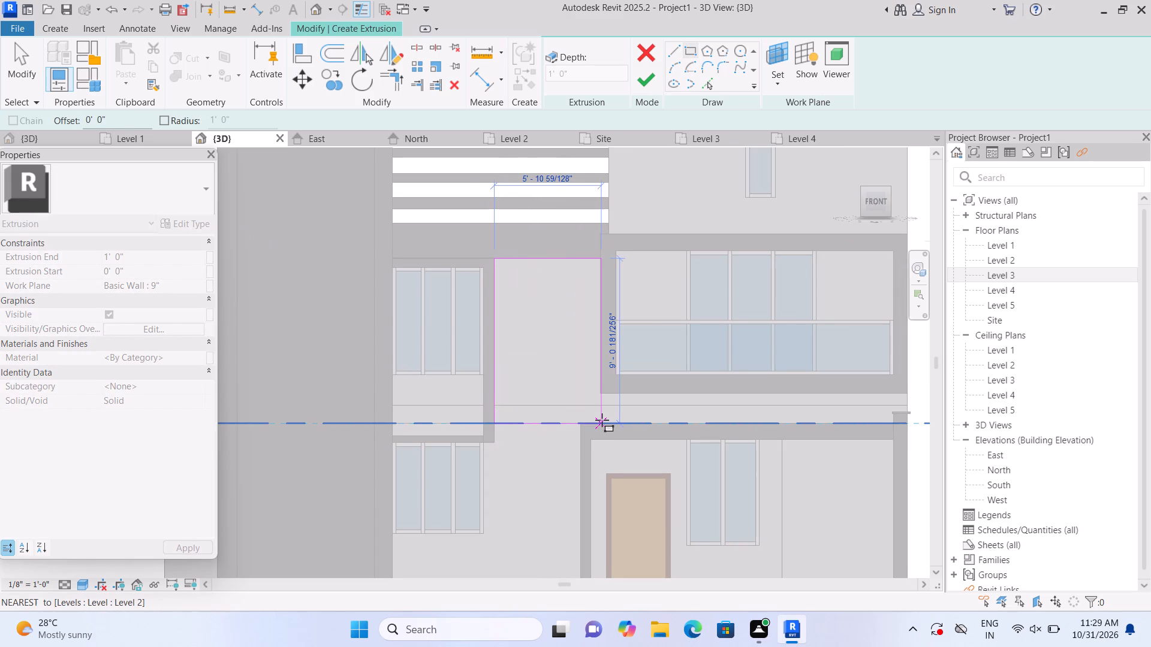
pyautogui.scroll(9, 601, 420)
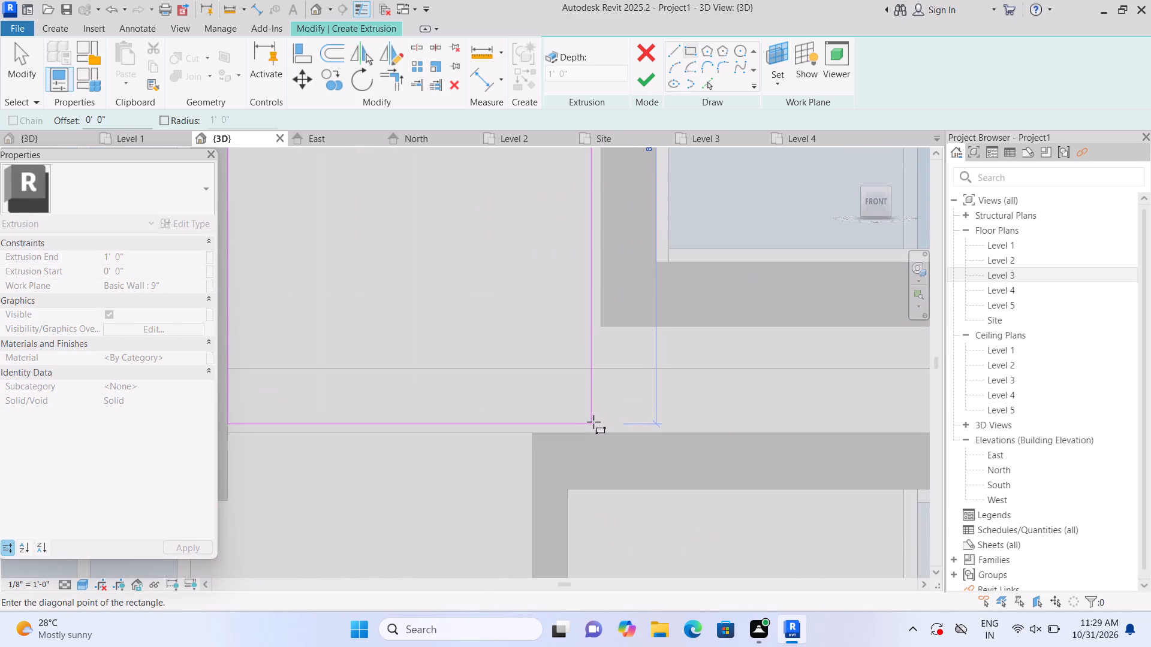
pyautogui.scroll(3, 601, 427)
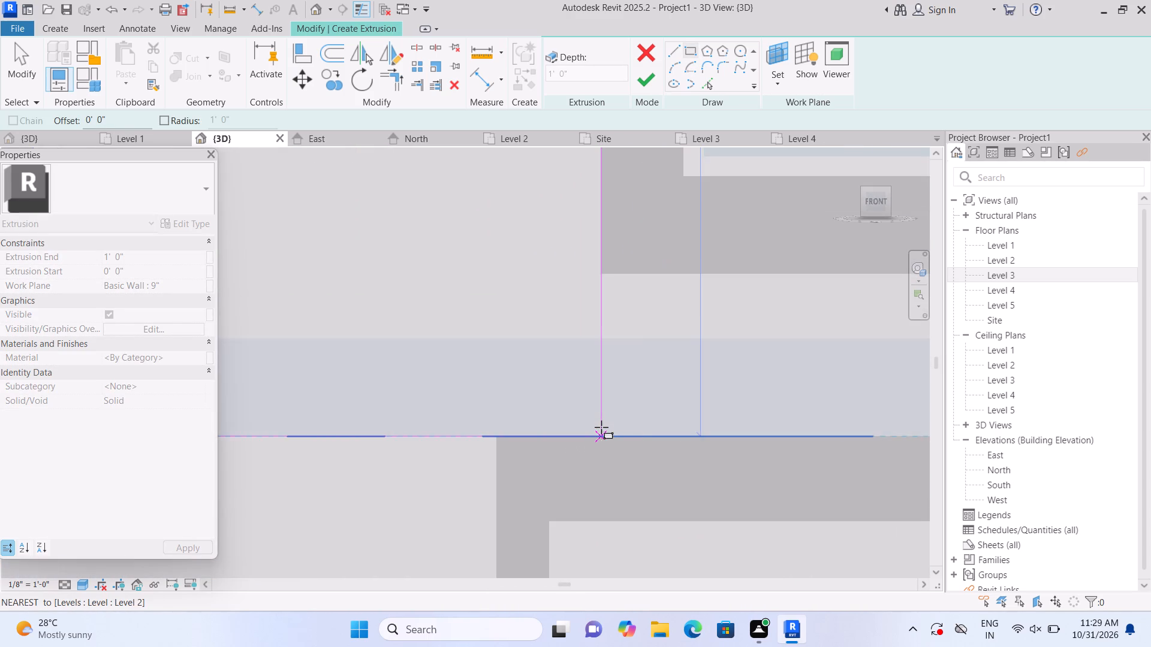
pyautogui.scroll(1, 599, 436)
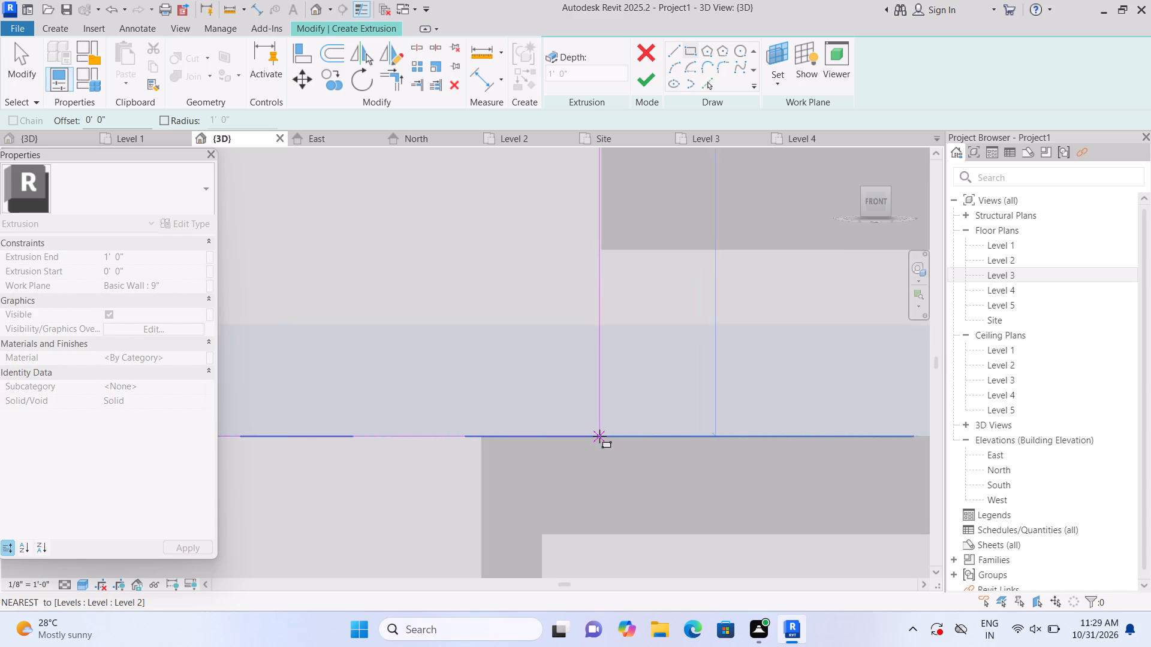
pyautogui.scroll(1, 599, 436)
pyautogui.click(601, 436)
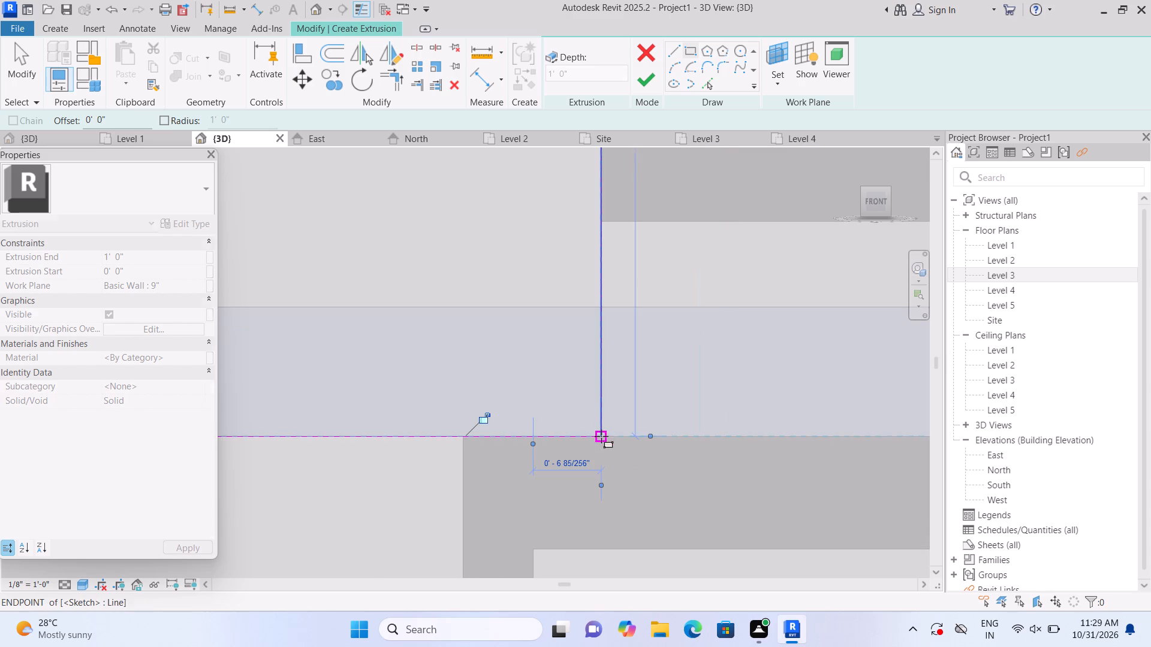
pyautogui.click(657, 86)
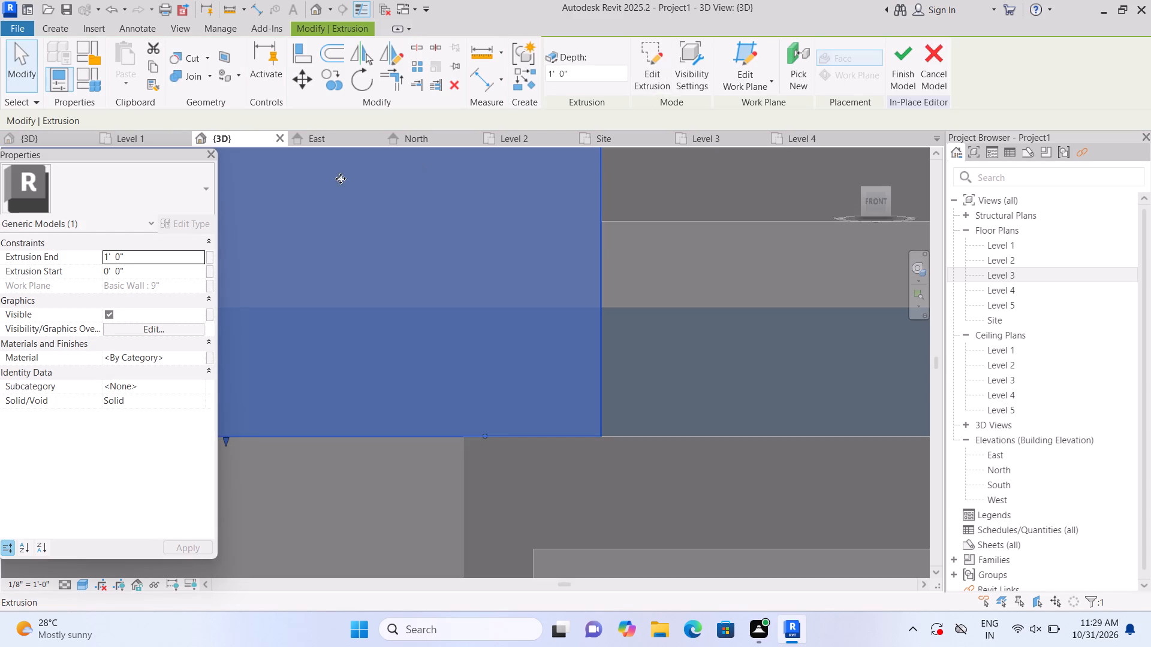
# Set the extrusion end of the new panel between the window frame and balcony frame to 2".
pyautogui.click(187, 255)
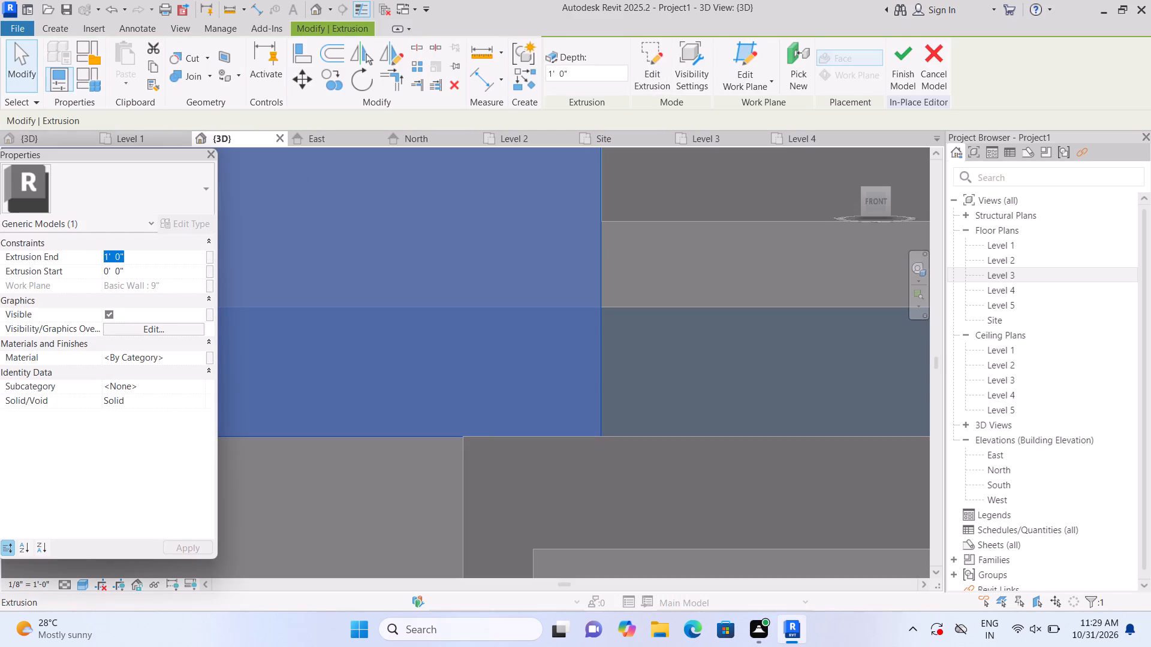
pyautogui.press('BackSpace')
pyautogui.write('2"')
pyautogui.press('Return')
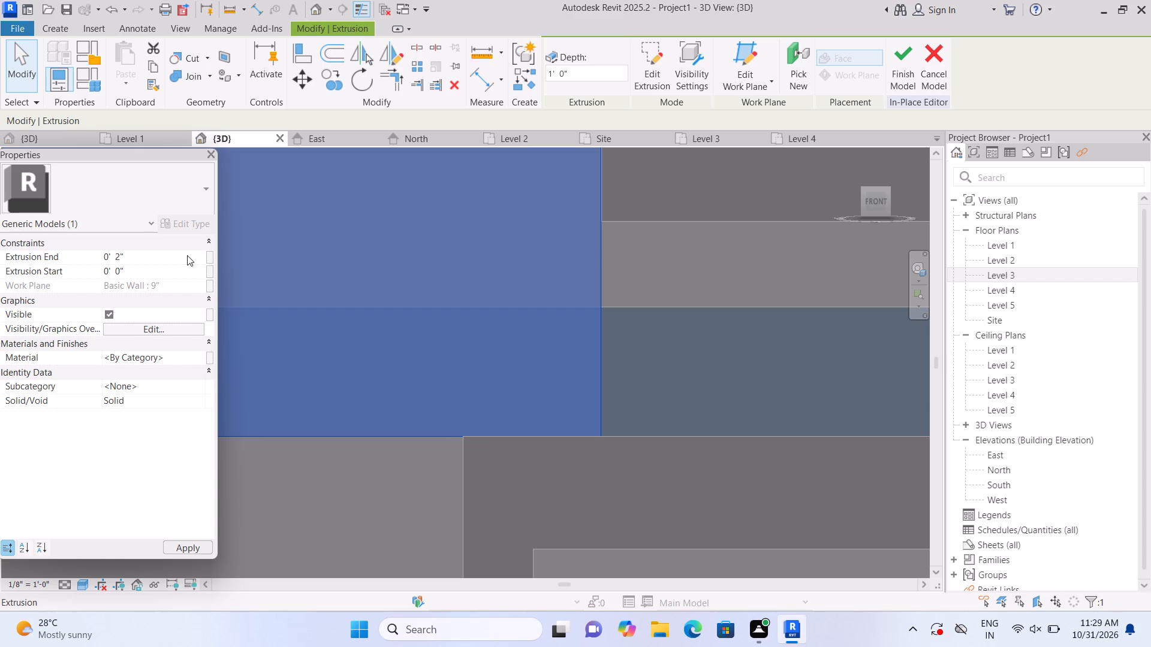
# Extrude a rectangle about 16'-10" by 1'-7" on the roof's front edge face, along the strip directly below the balcony frame.
pyautogui.press('Escape')
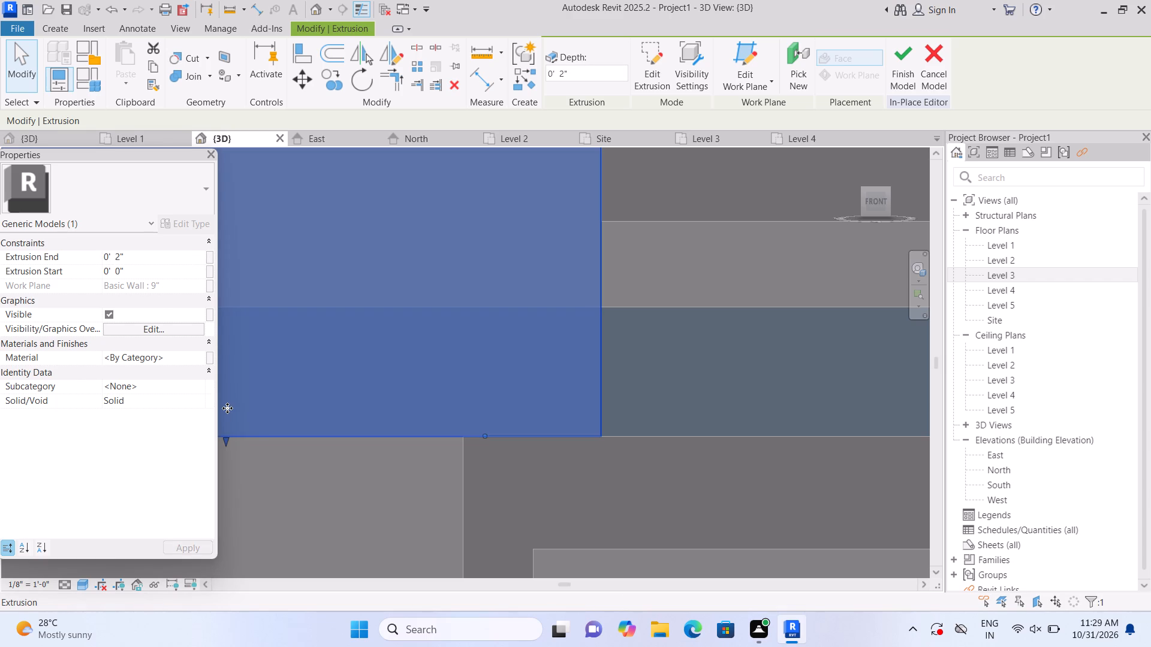
pyautogui.scroll(-9, 272, 482)
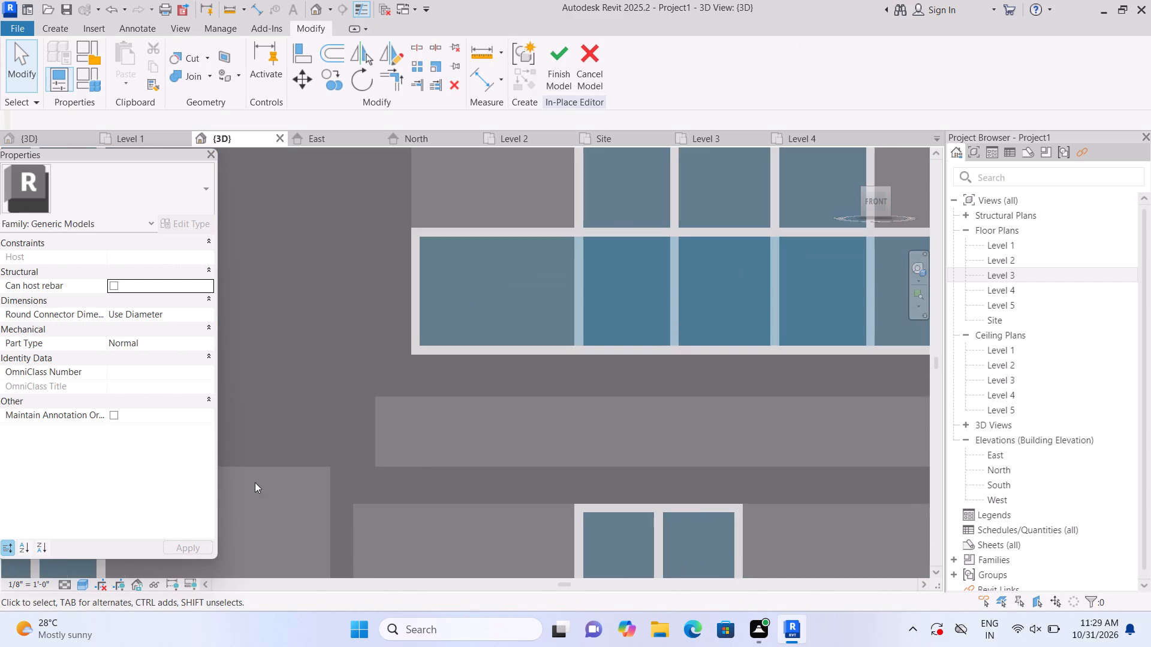
pyautogui.scroll(-4, 459, 467)
pyautogui.scroll(1, 459, 466)
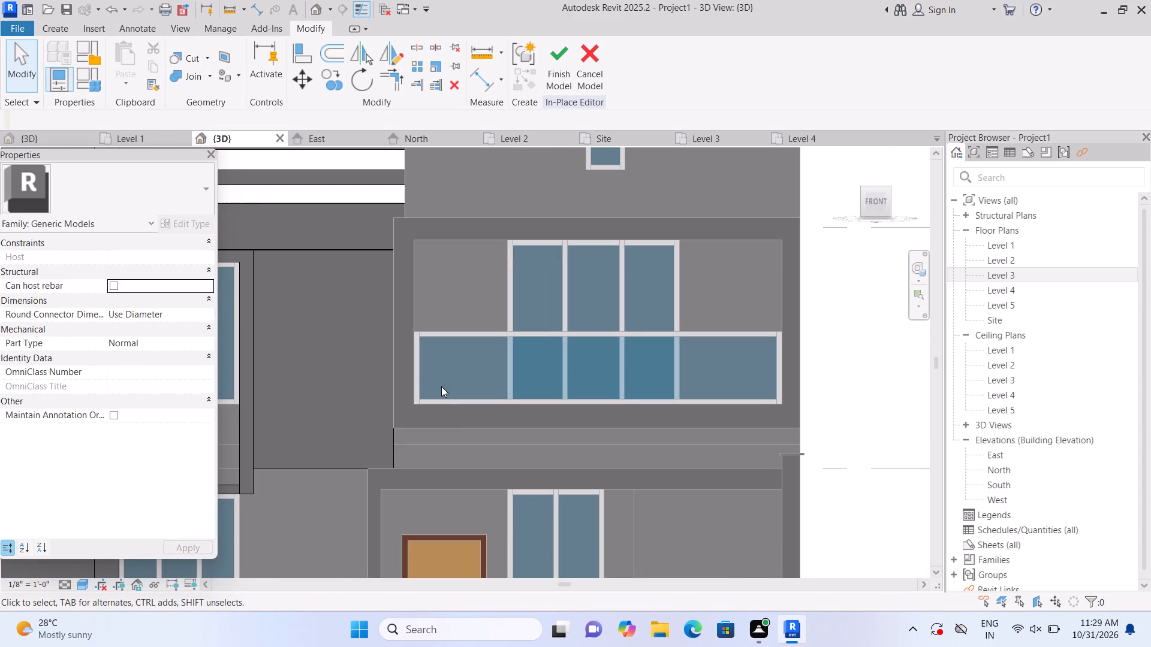
pyautogui.click(67, 25)
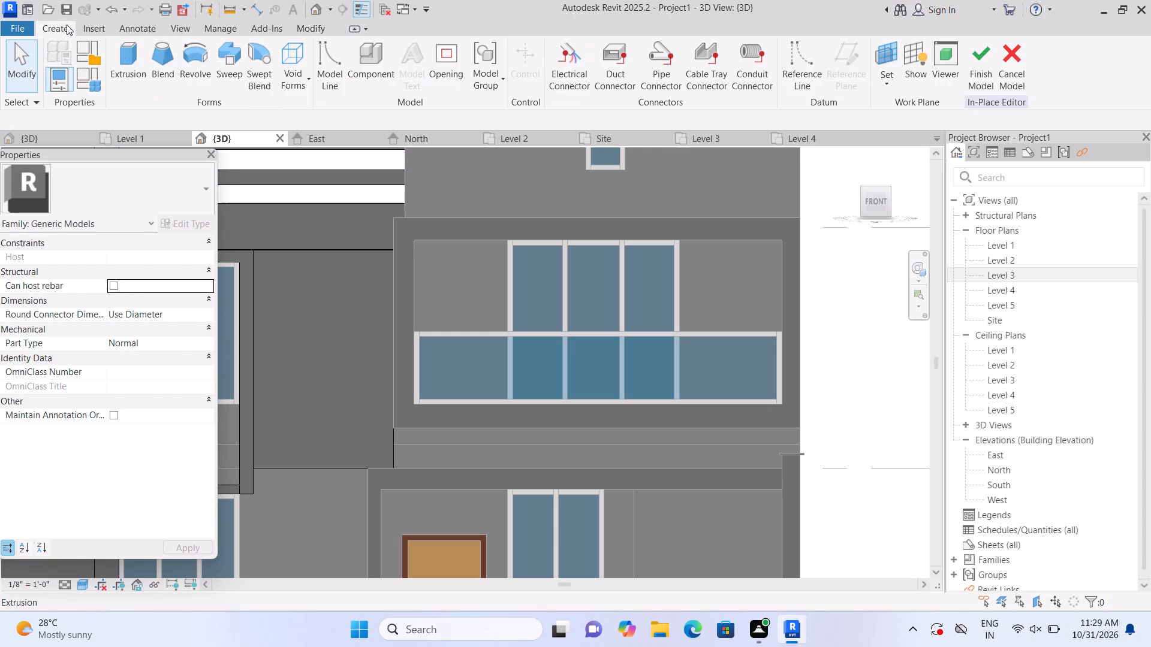
pyautogui.click(141, 61)
pyautogui.click(782, 80)
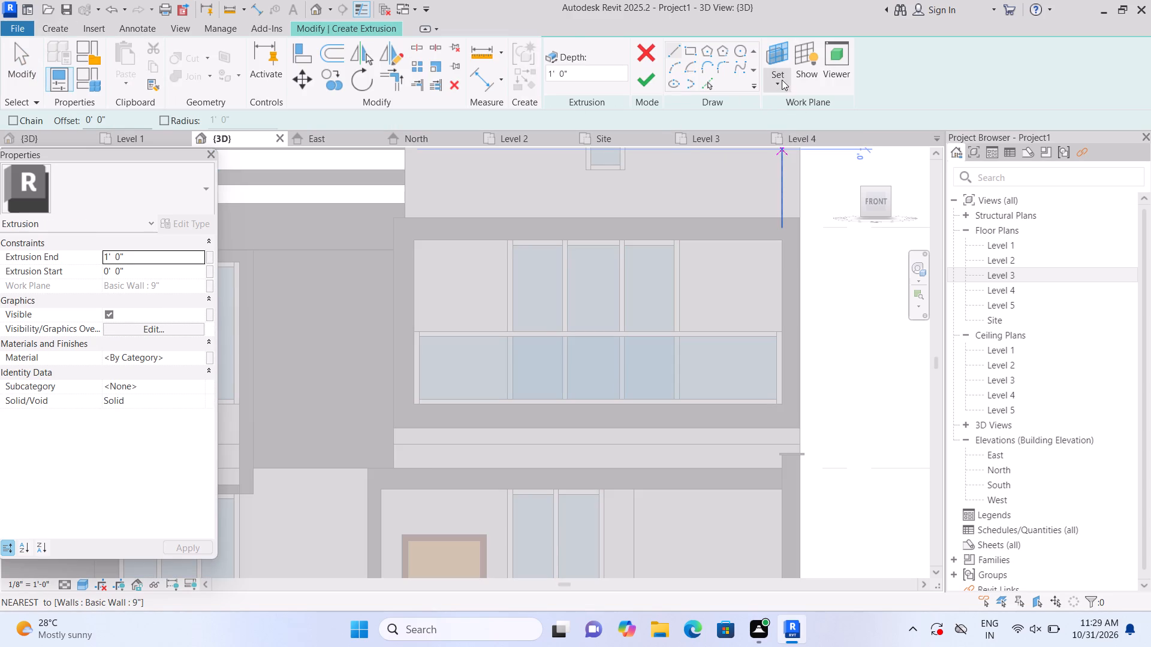
pyautogui.click(785, 141)
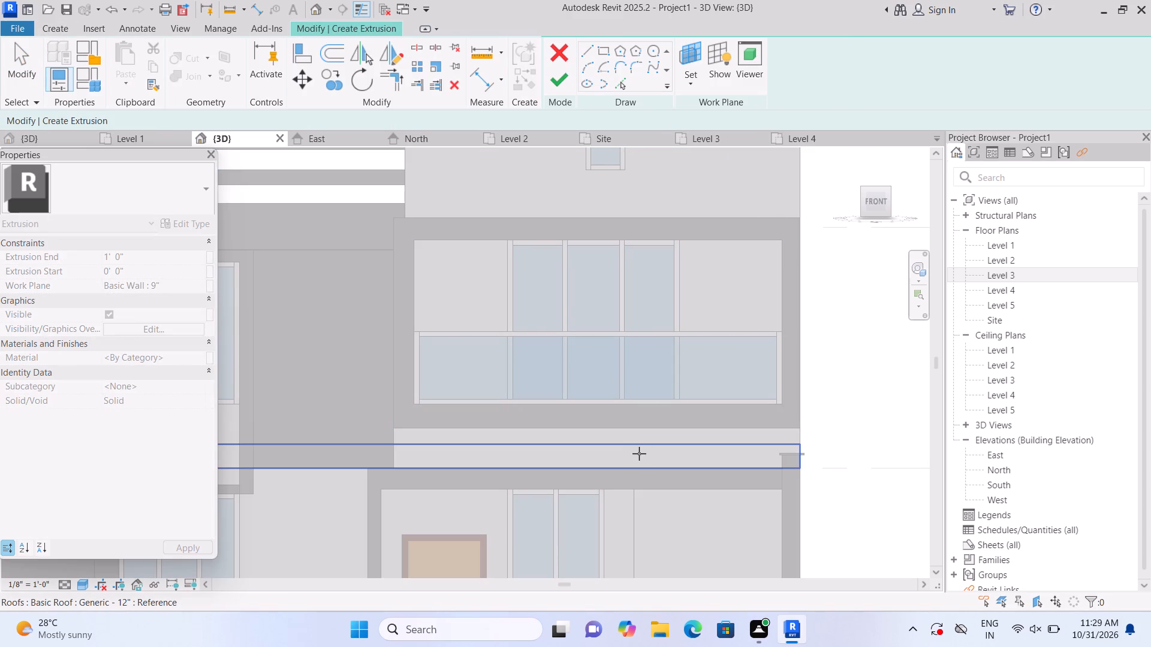
pyautogui.doubleClick(639, 453)
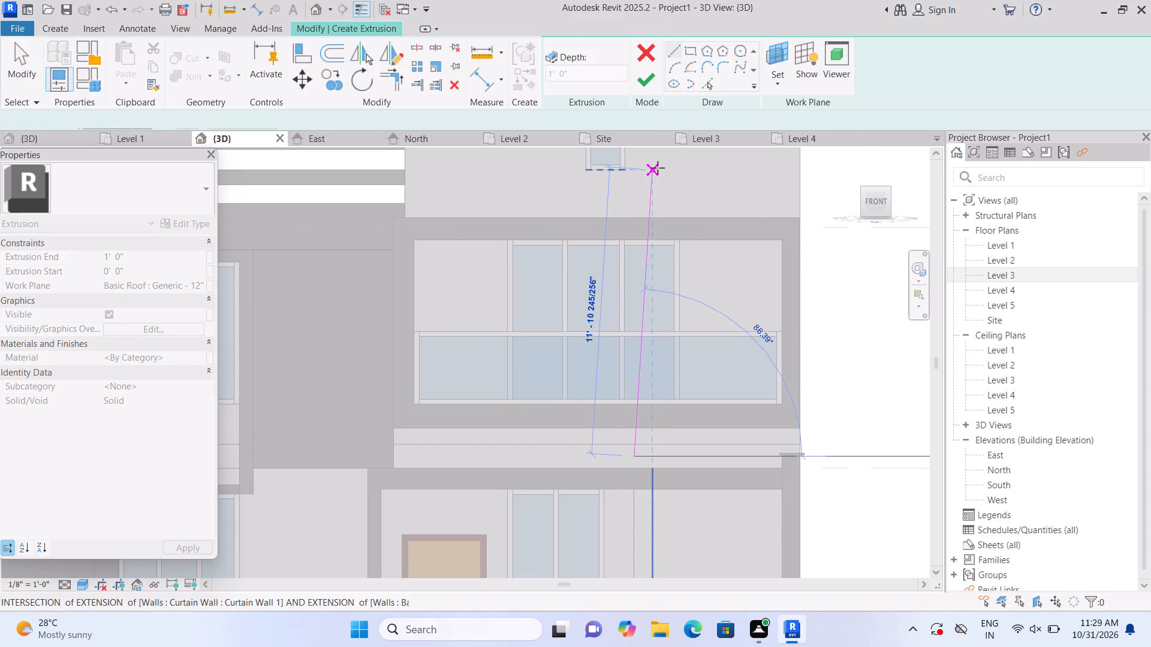
pyautogui.press('Escape')
pyautogui.click(692, 47)
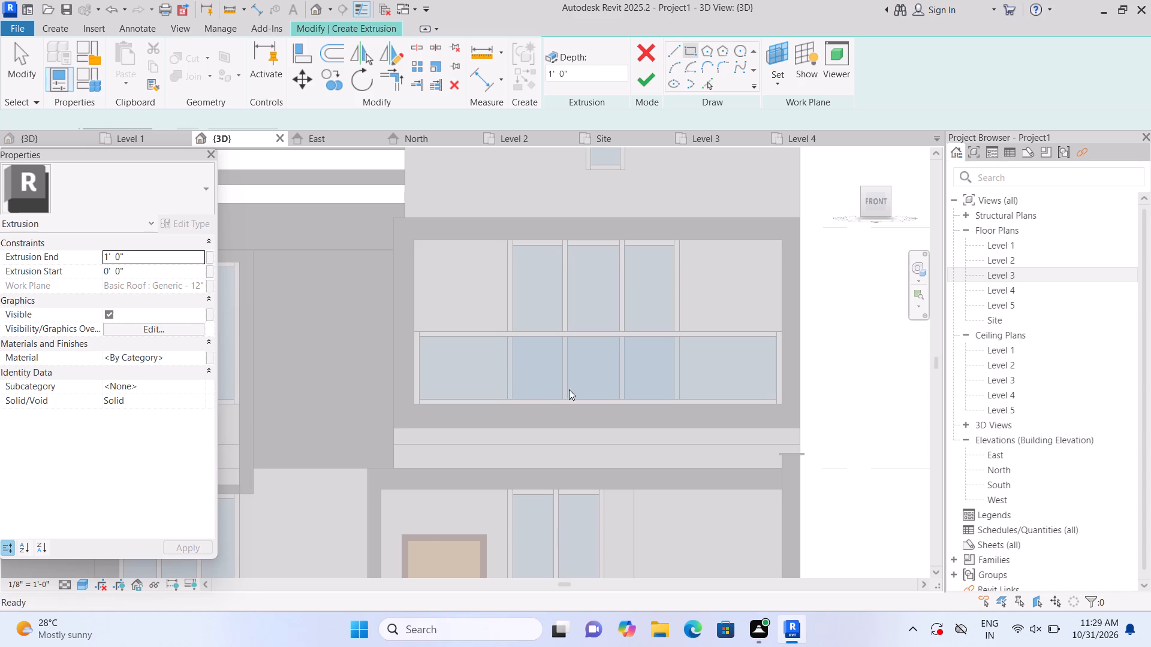
pyautogui.scroll(2, 391, 575)
pyautogui.click(394, 437)
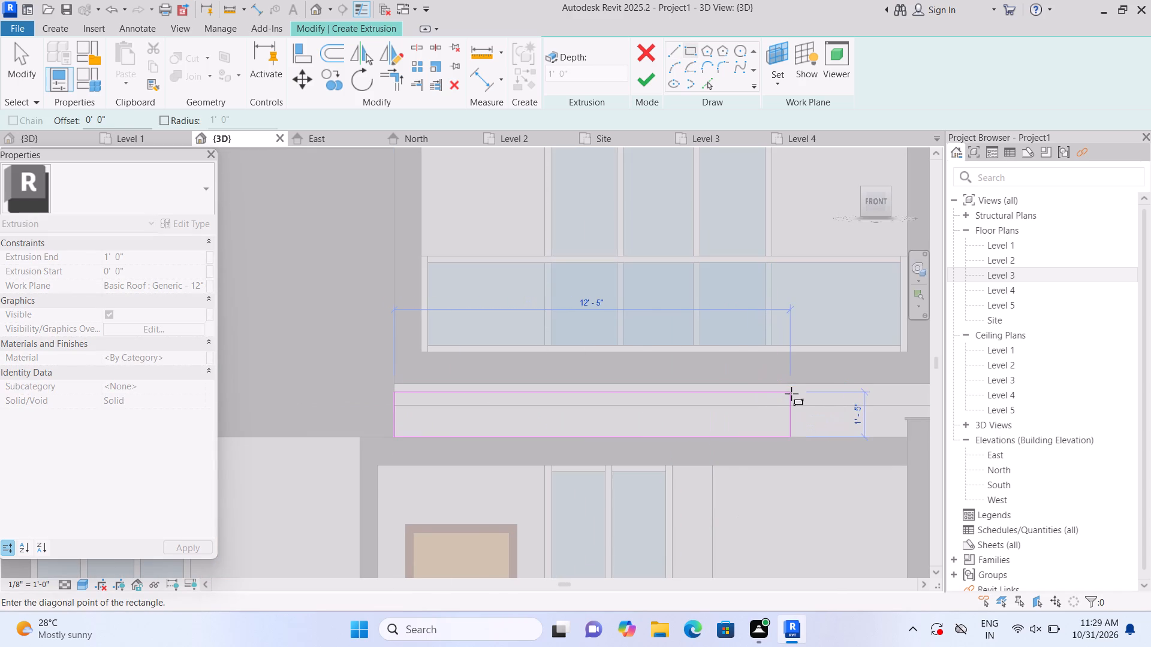
pyautogui.moveTo(784, 394); pyautogui.dragTo(617, 402, button='middle')
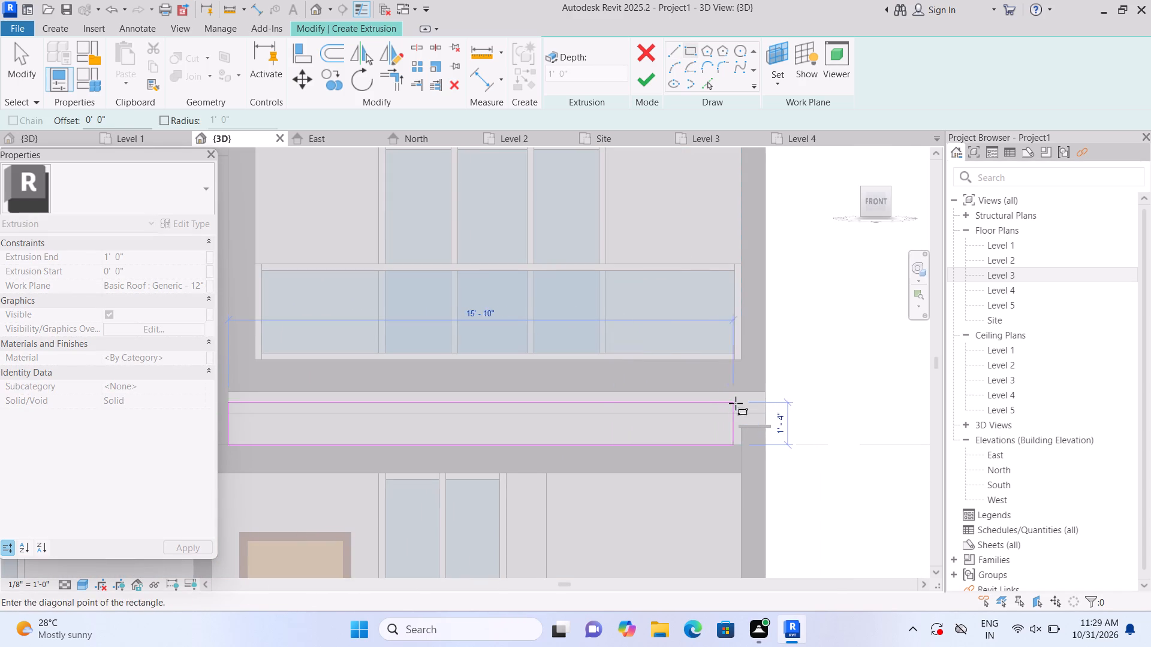
pyautogui.click(767, 397)
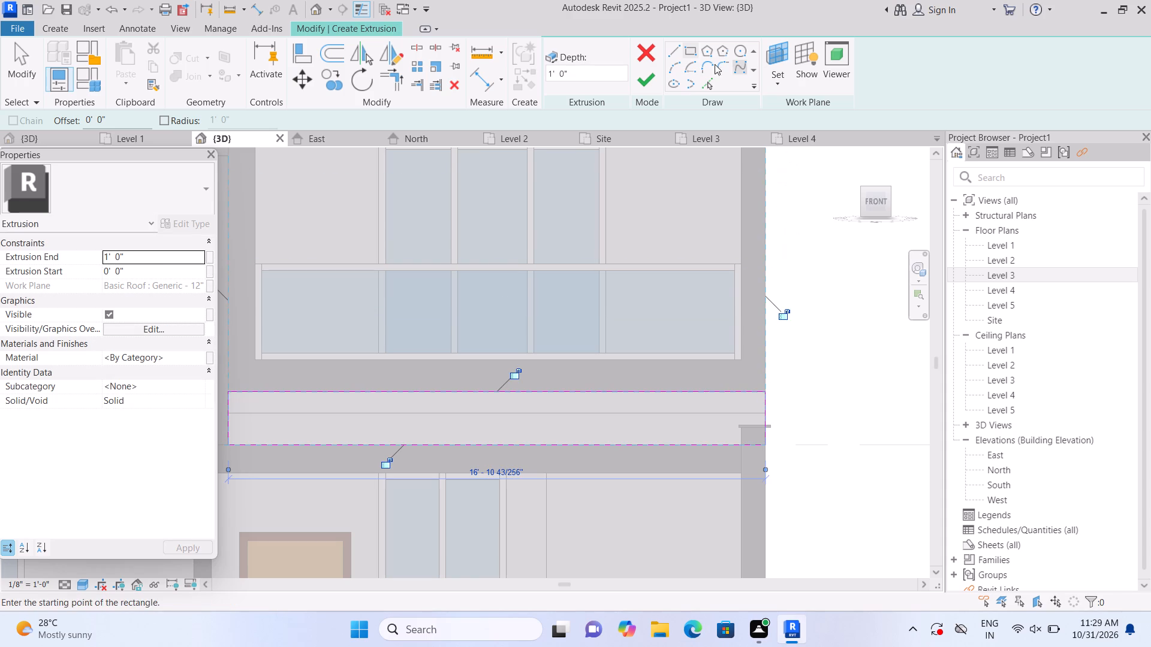
pyautogui.click(649, 73)
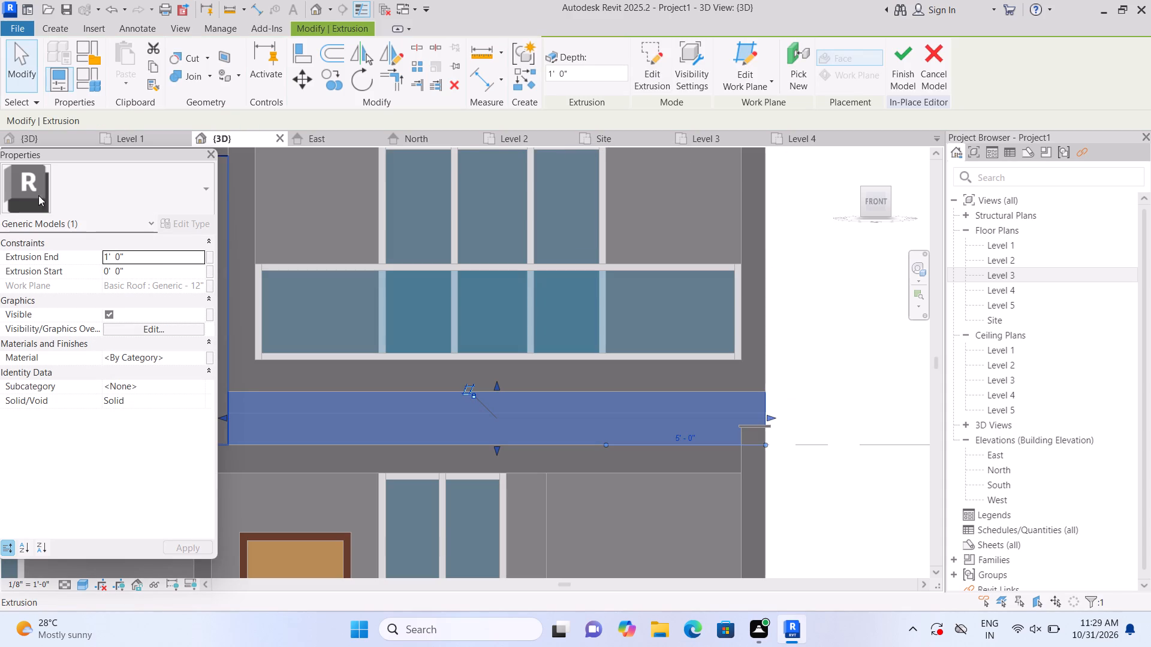
# Set the extrusion end of the new band below the balcony frame to 2".
pyautogui.click(153, 254)
pyautogui.press('BackSpace')
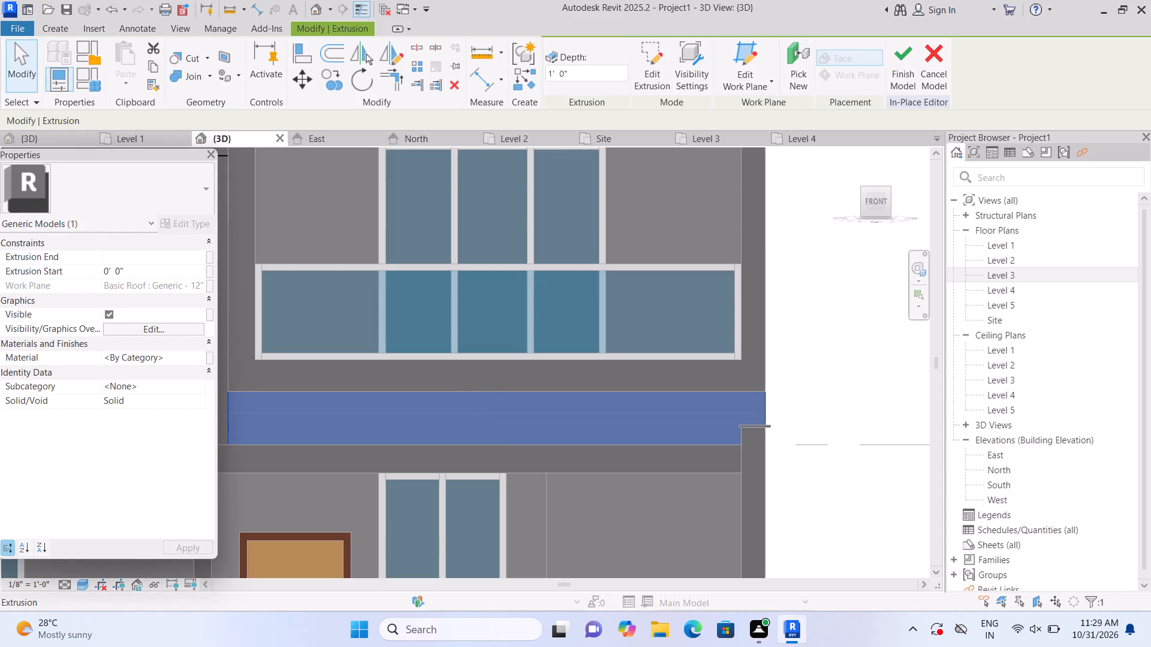
pyautogui.write('2"')
pyautogui.press('Return')
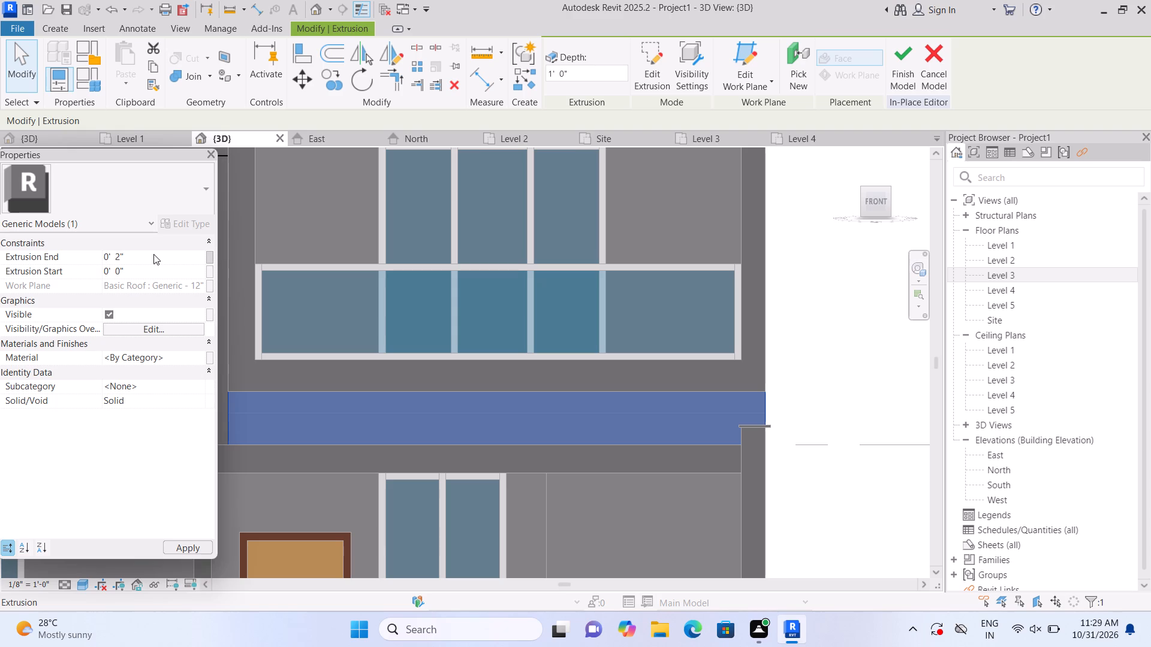
pyautogui.click(843, 419)
# Join the panel between the window frame and balcony frame with the new band below the balcony frame.
pyautogui.scroll(-1, 853, 416)
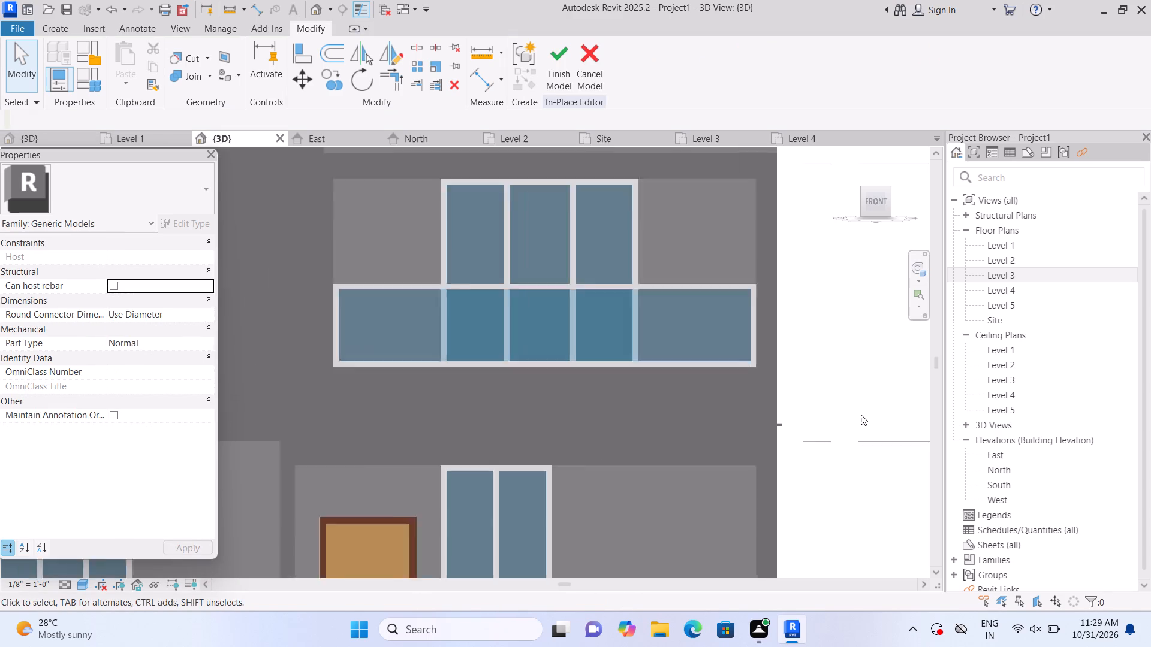
pyautogui.scroll(-4, 861, 415)
pyautogui.scroll(2, 537, 500)
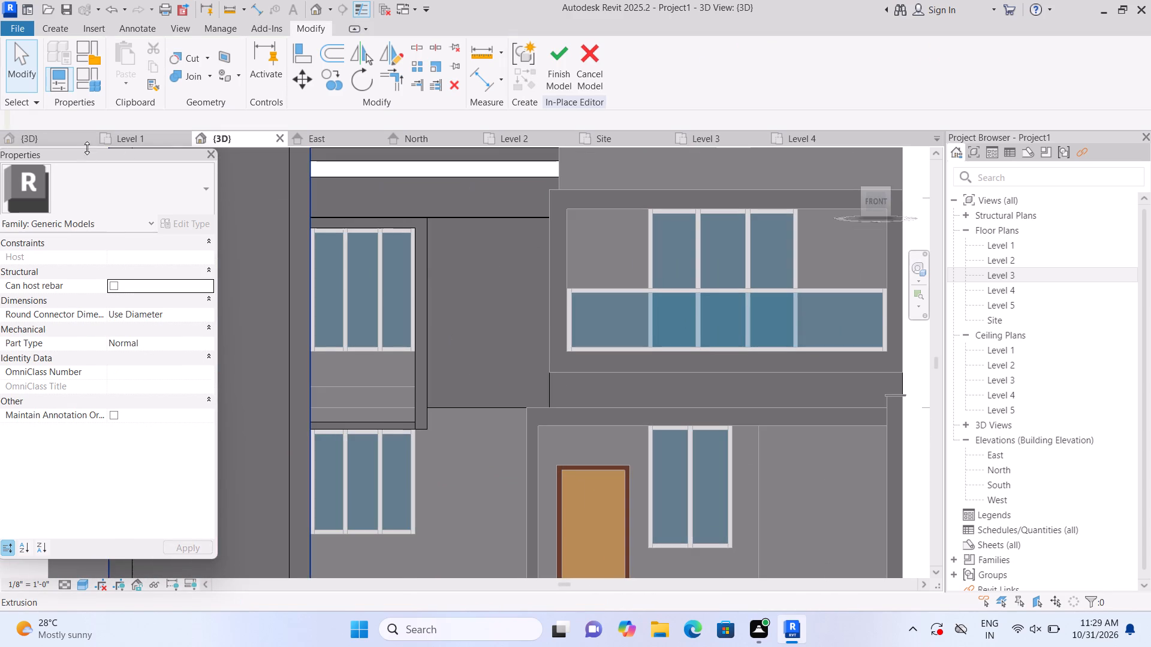
pyautogui.click(212, 72)
pyautogui.click(219, 101)
pyautogui.click(450, 310)
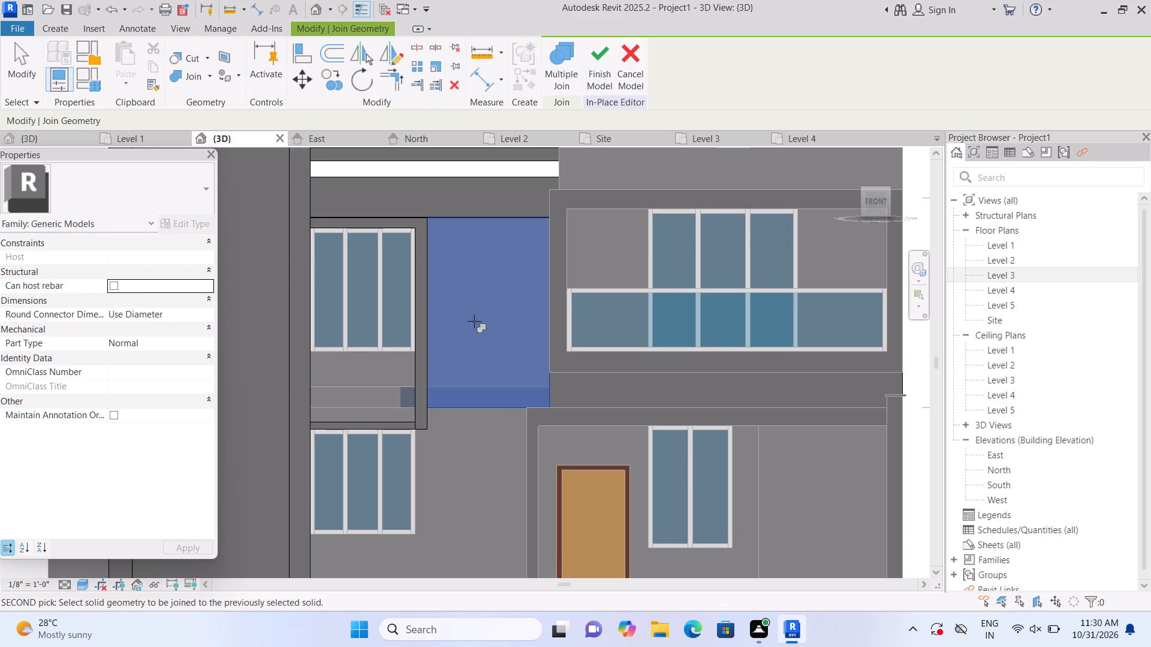
pyautogui.click(565, 382)
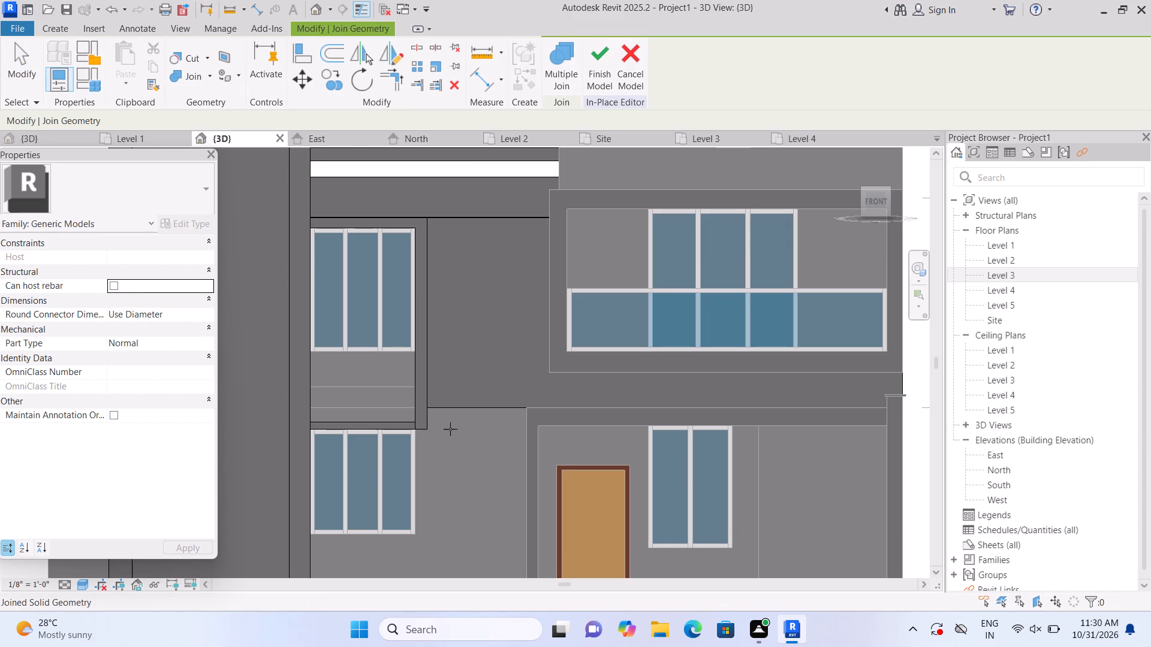
pyautogui.moveTo(454, 455); pyautogui.dragTo(454, 355, button='middle')
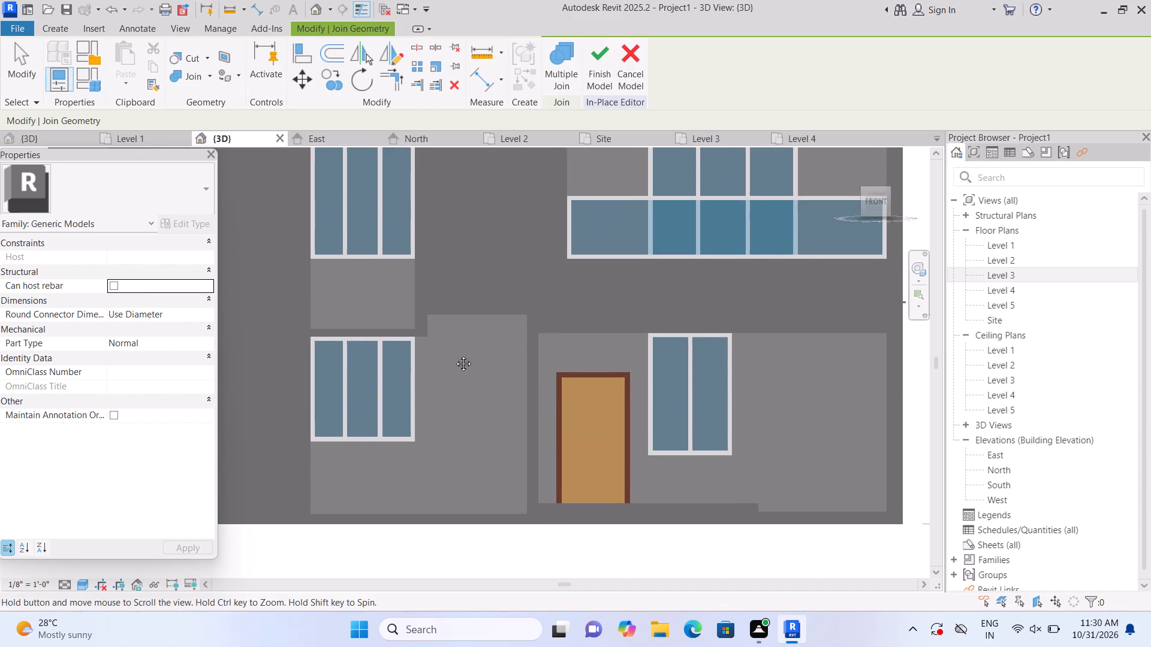
pyautogui.moveTo(454, 355); pyautogui.dragTo(456, 349, button='middle')
pyautogui.press('Escape')
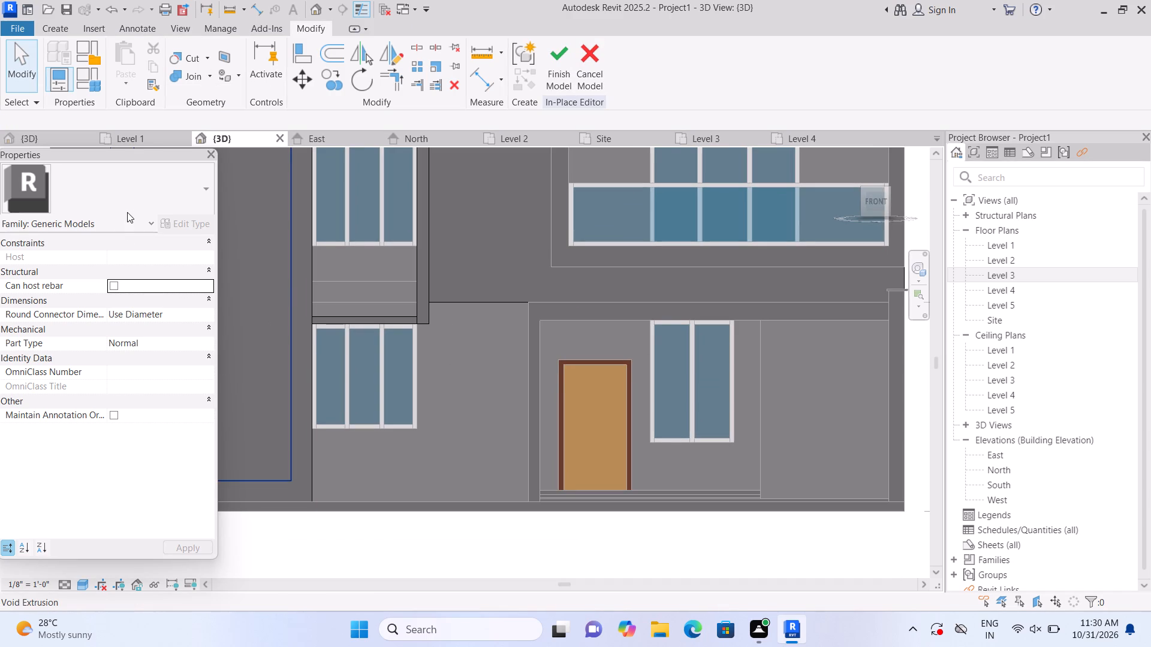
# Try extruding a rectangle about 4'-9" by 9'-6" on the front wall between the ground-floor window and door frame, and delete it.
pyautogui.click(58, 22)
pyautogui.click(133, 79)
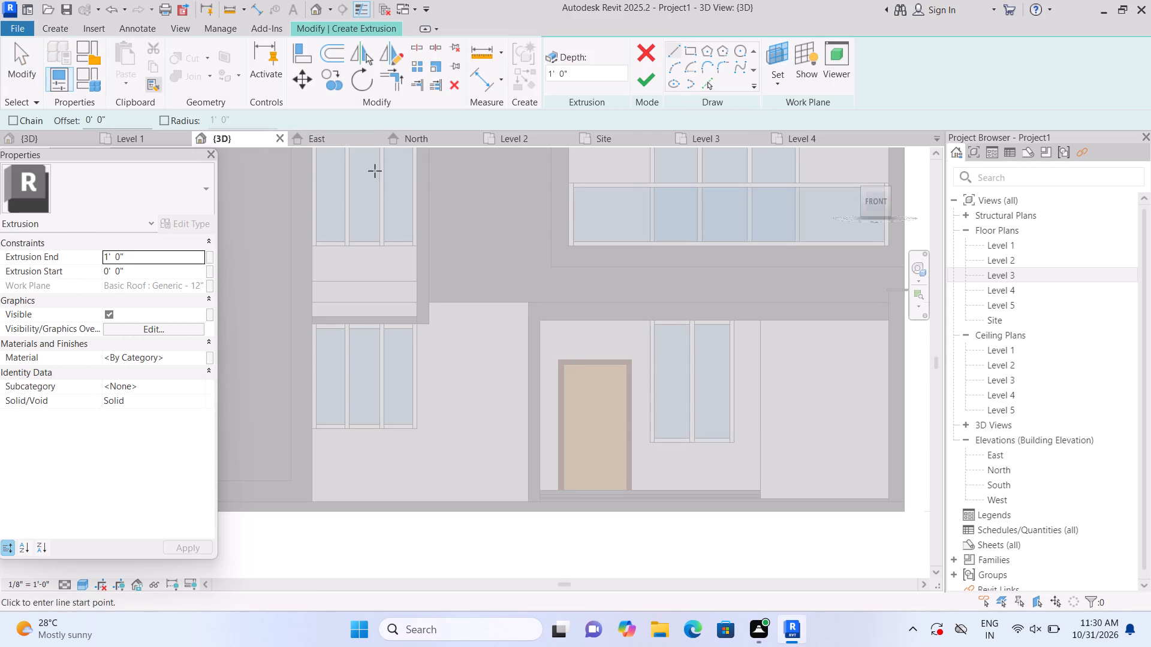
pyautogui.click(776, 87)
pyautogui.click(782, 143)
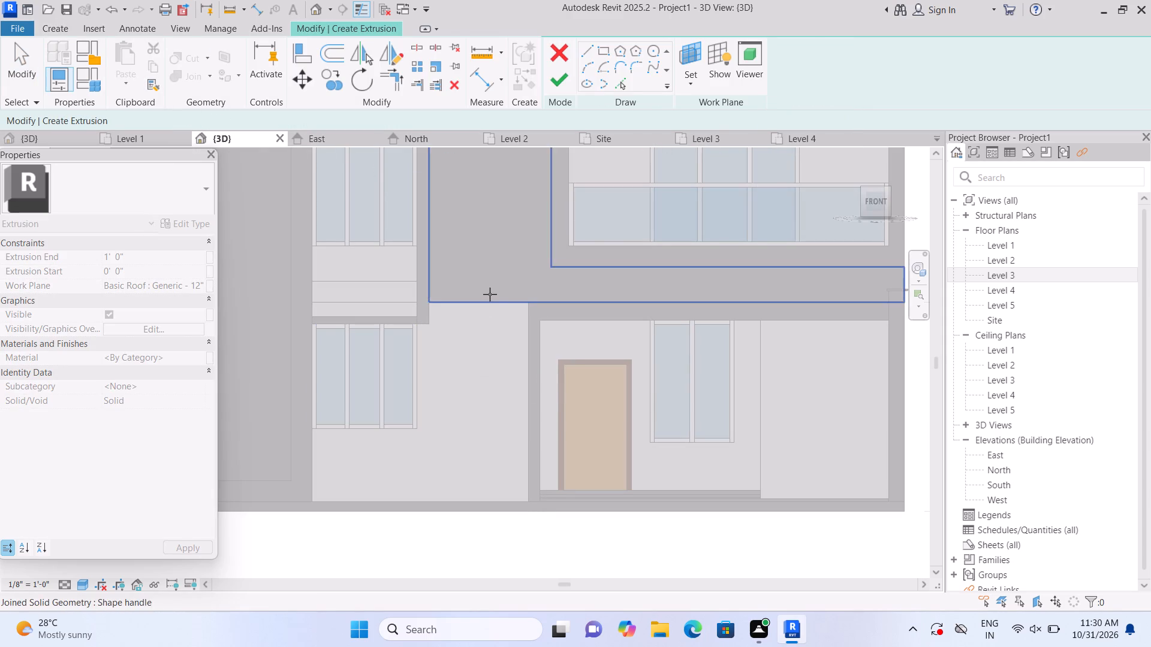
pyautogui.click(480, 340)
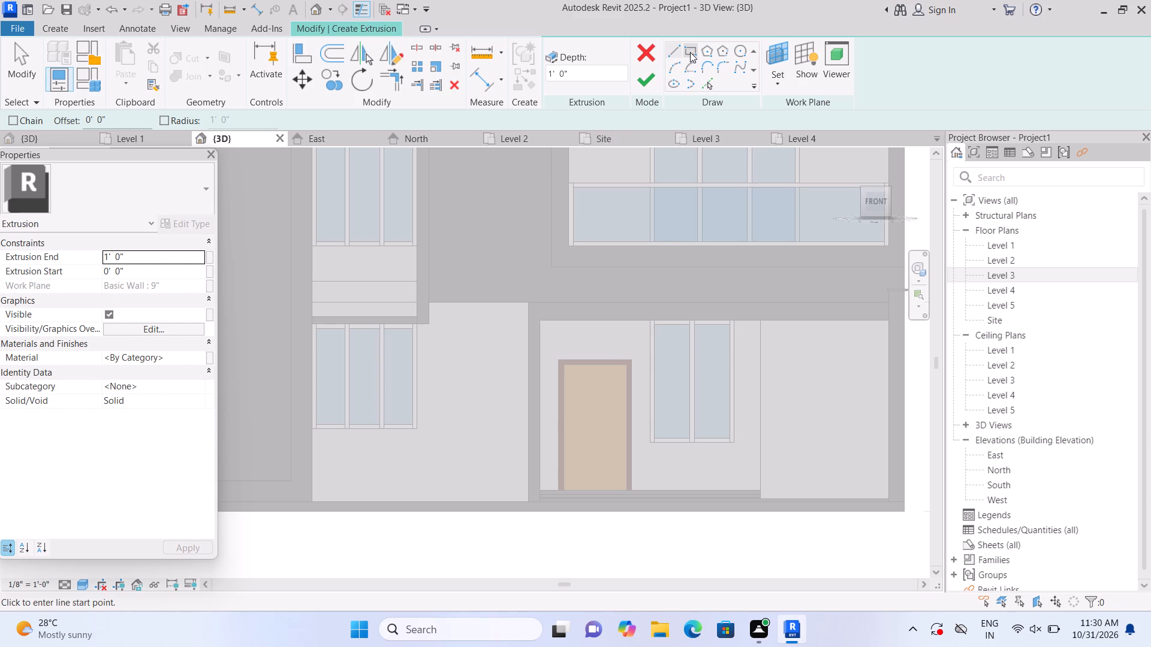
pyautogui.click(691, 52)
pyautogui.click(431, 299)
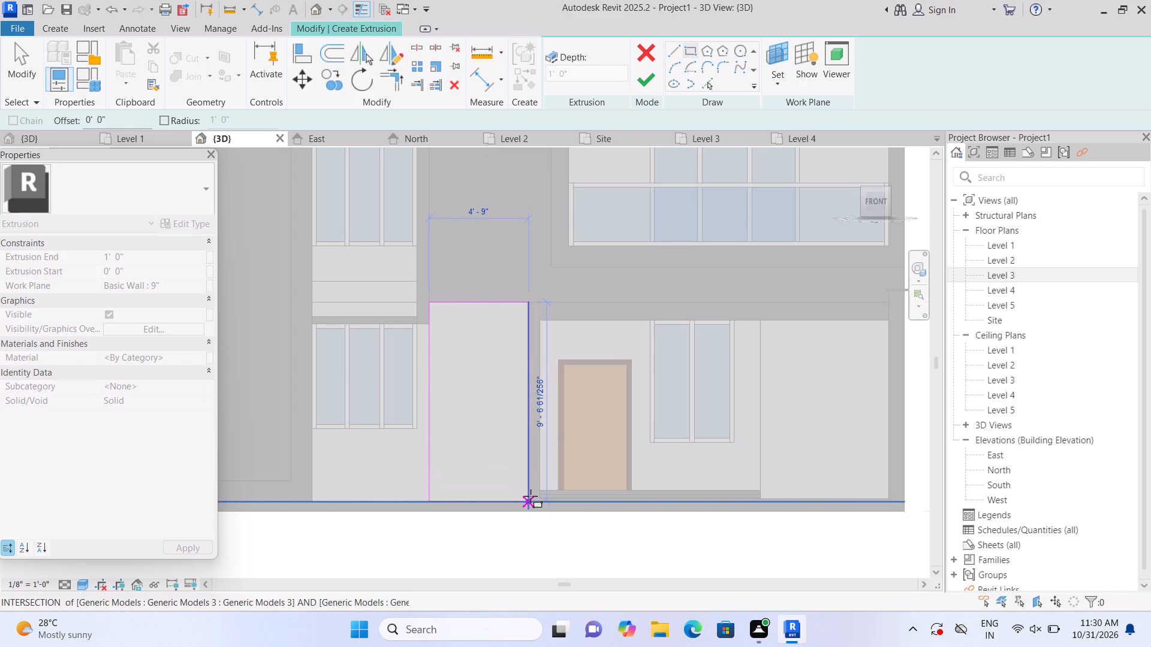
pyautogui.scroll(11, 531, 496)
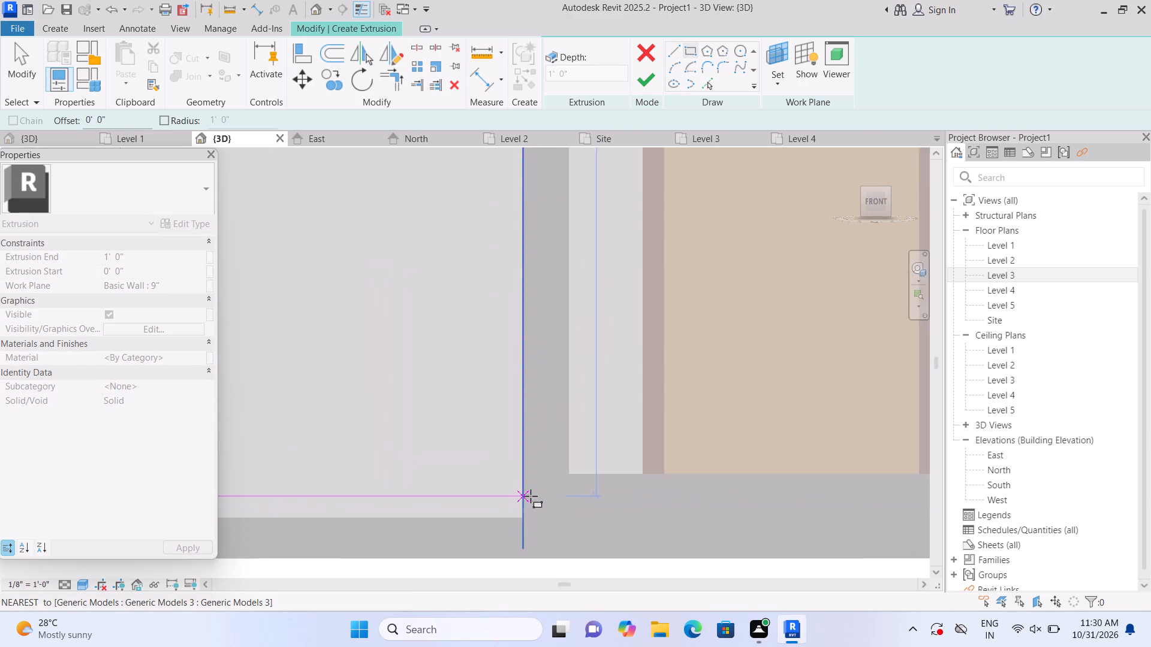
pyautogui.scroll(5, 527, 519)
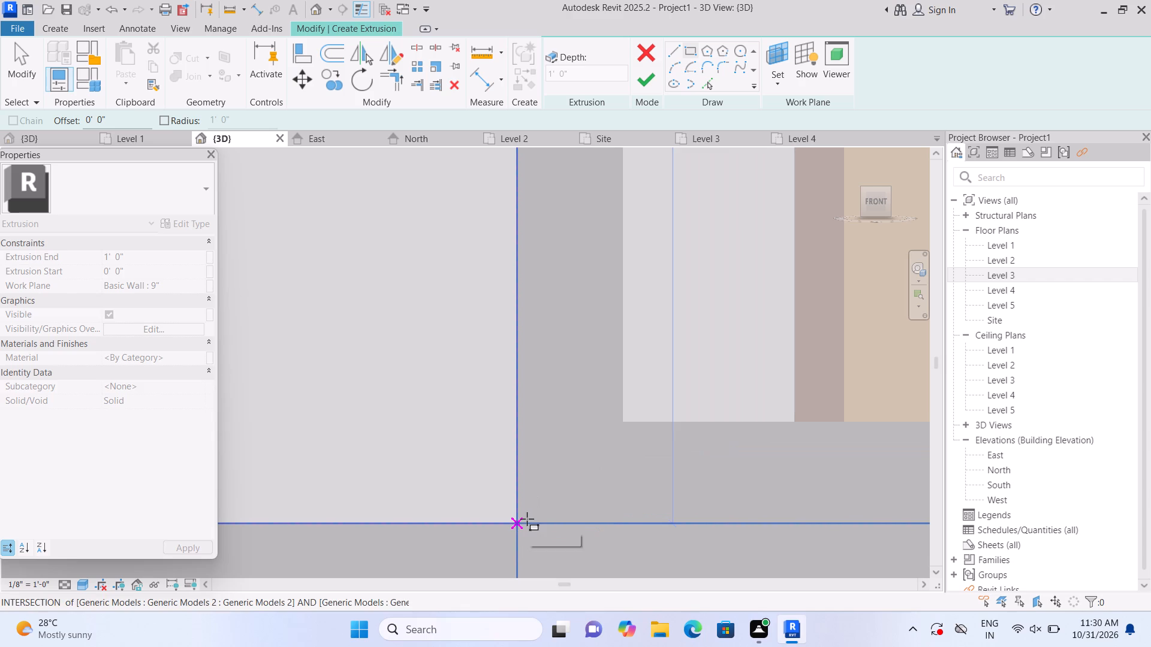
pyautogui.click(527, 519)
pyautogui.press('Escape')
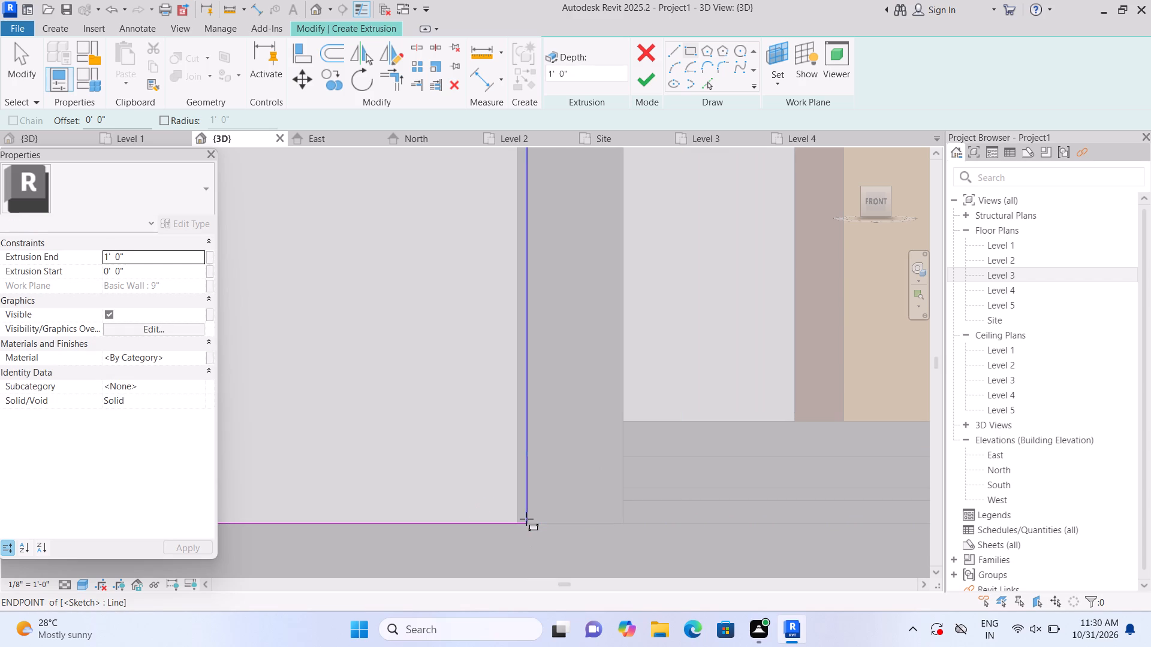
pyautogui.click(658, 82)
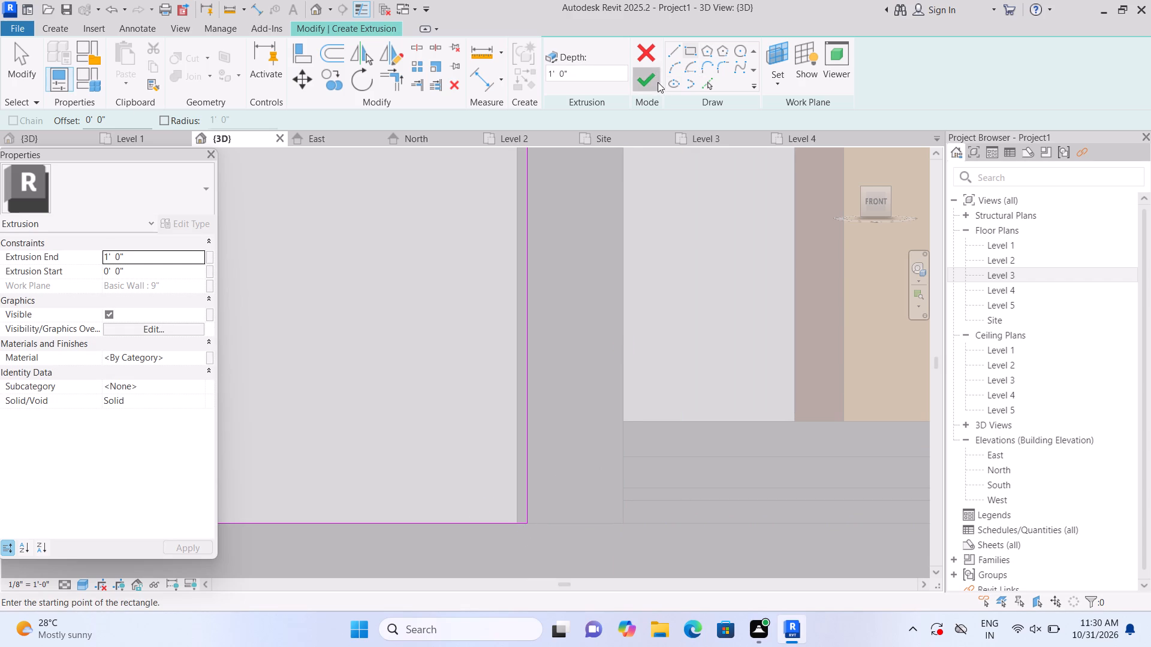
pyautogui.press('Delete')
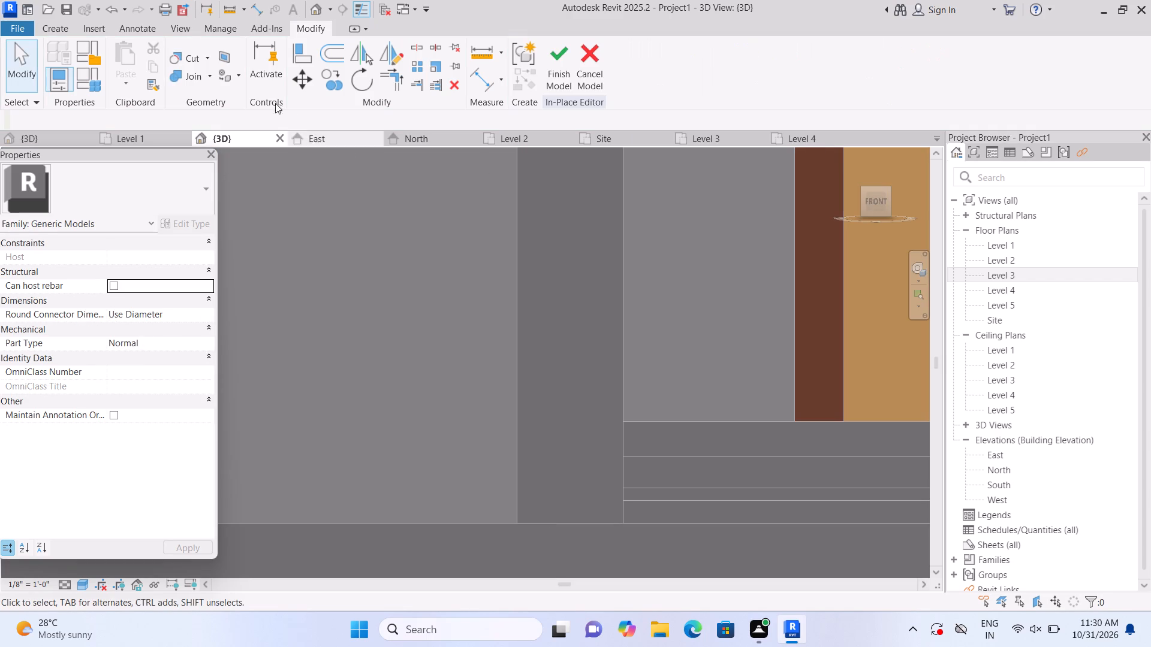
# Extrude a rectangle about 9'-6" high on the front wall between the ground-floor three-pane window and the door frame, below the upper cladding.
pyautogui.click(65, 26)
pyautogui.click(140, 72)
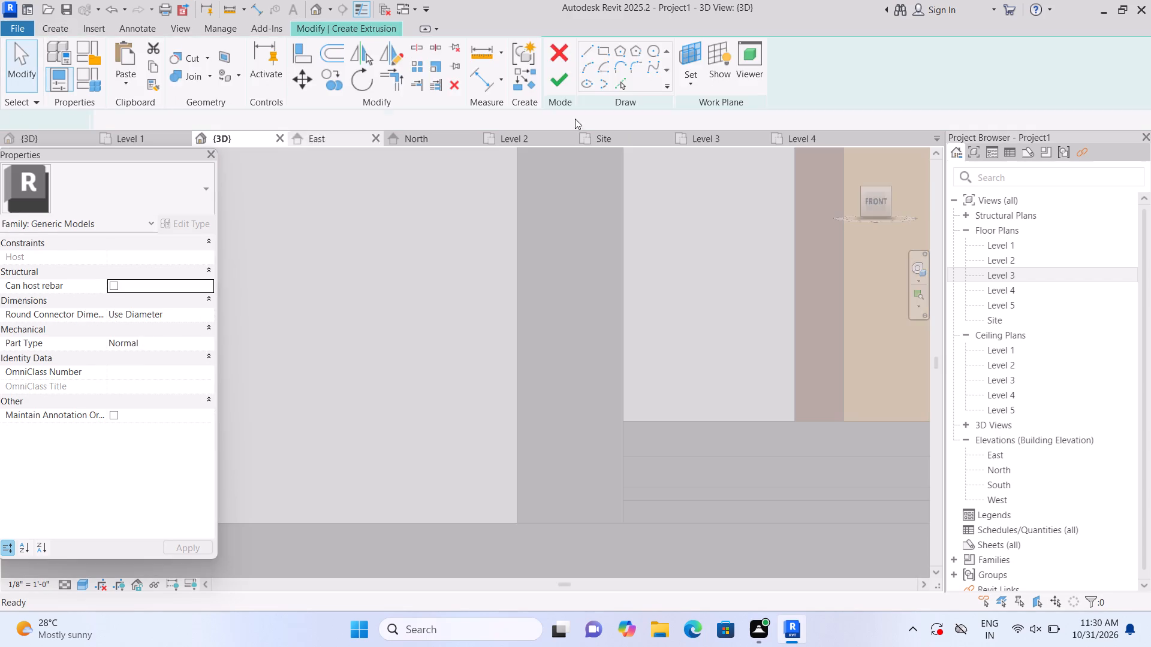
pyautogui.click(778, 81)
pyautogui.click(797, 134)
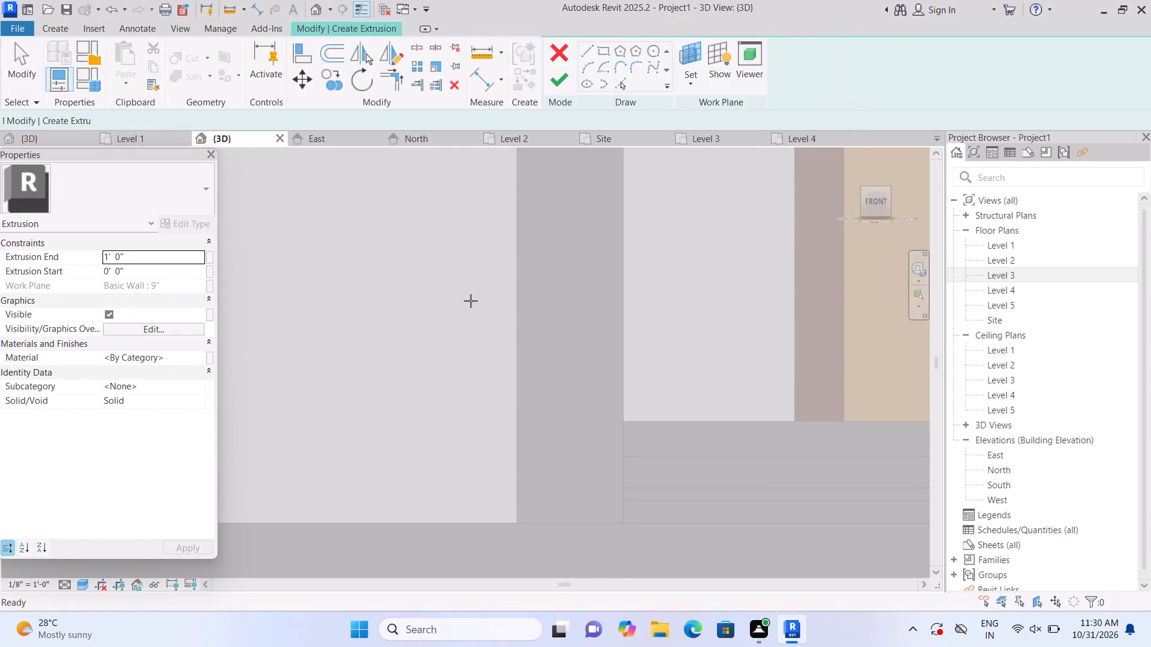
pyautogui.scroll(-10, 397, 318)
pyautogui.moveTo(374, 296); pyautogui.dragTo(586, 431, button='middle')
pyautogui.scroll(-3, 587, 430)
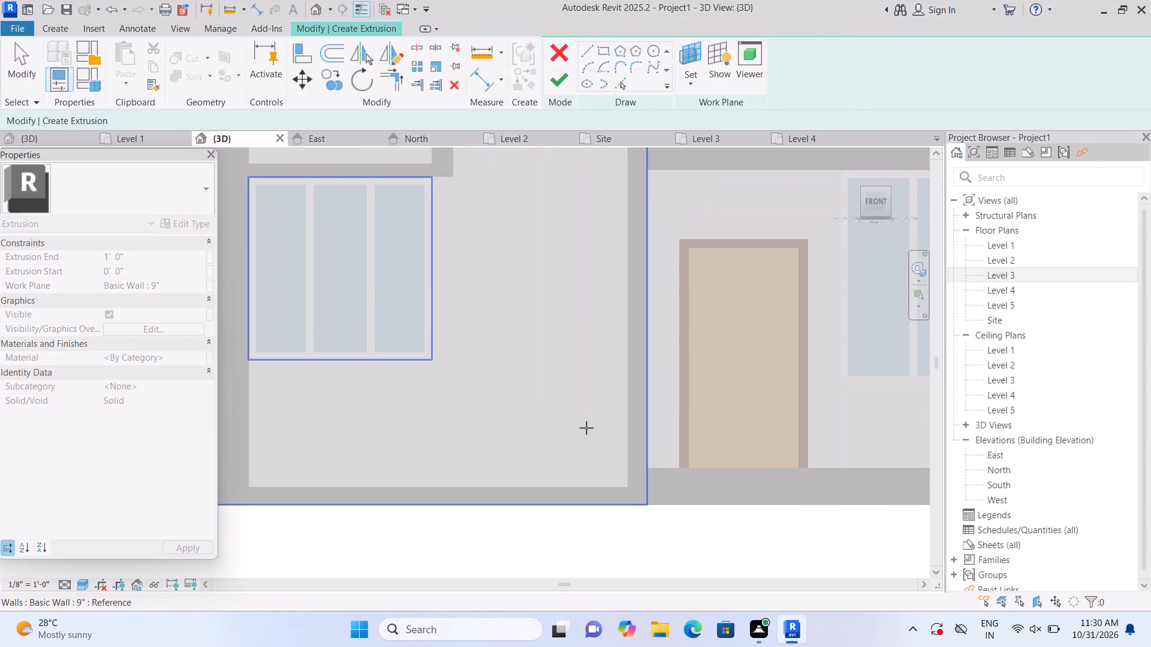
pyautogui.click(581, 426)
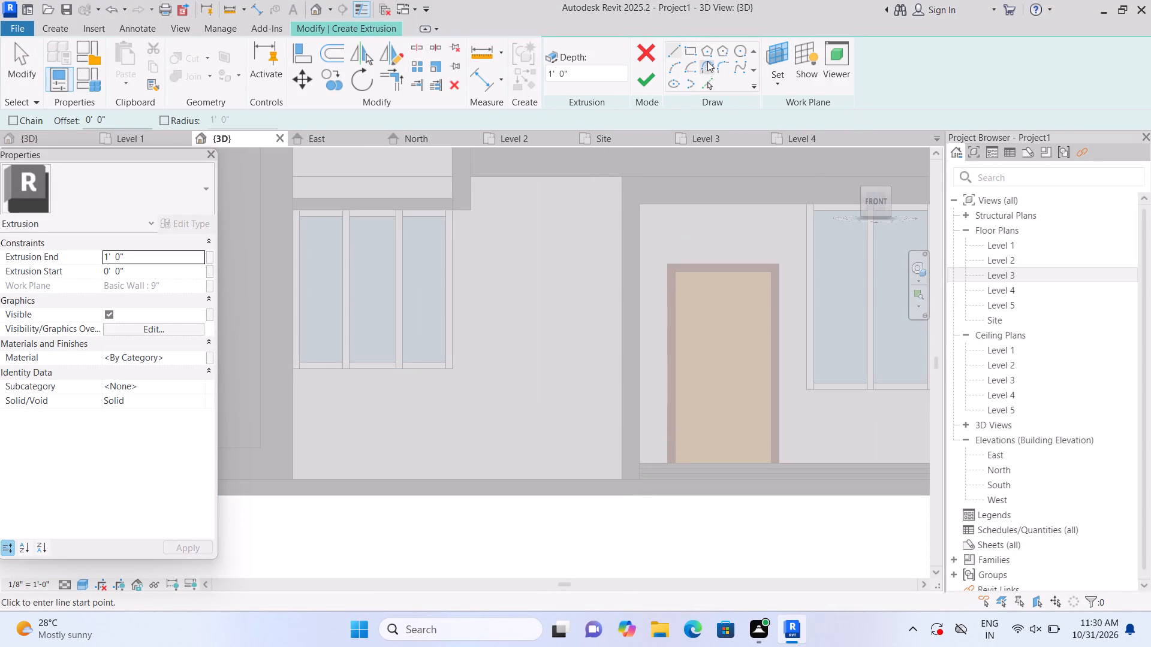
pyautogui.click(691, 50)
pyautogui.scroll(2, 475, 228)
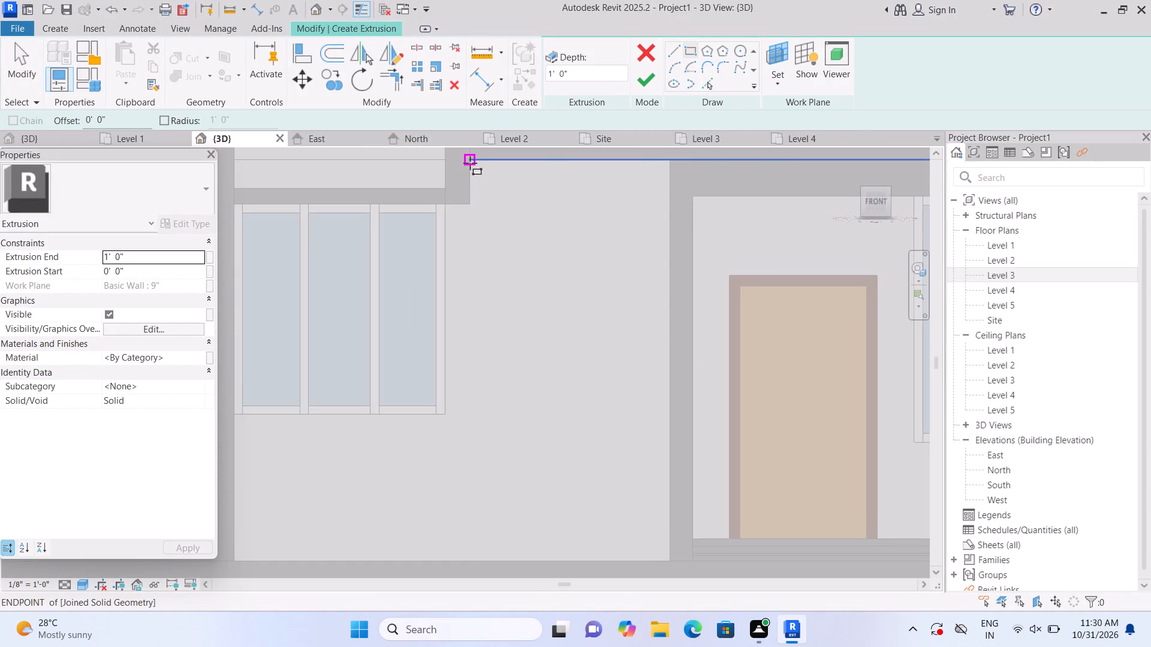
pyautogui.click(470, 163)
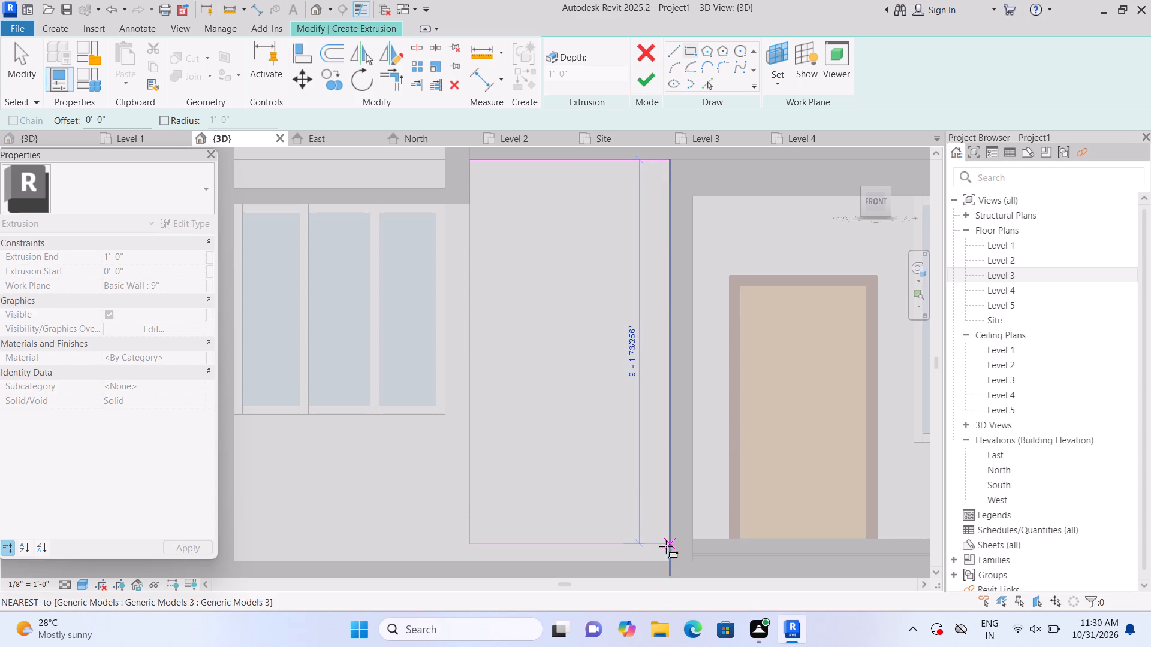
pyautogui.click(666, 559)
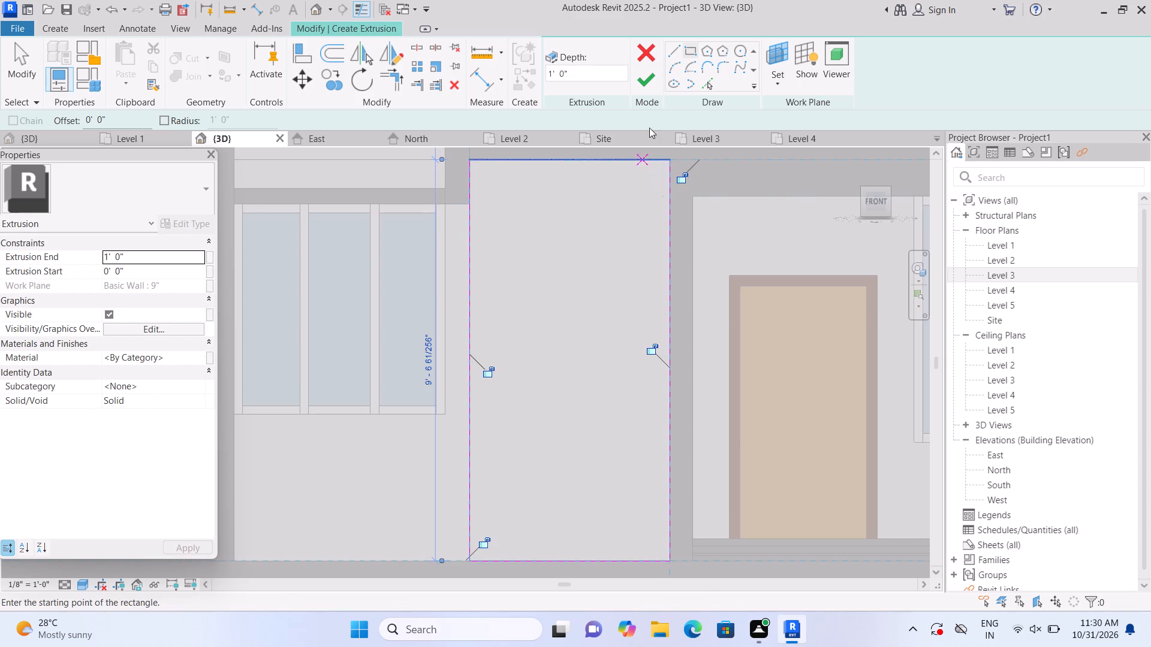
pyautogui.click(656, 81)
# Set the extrusion end of the new panel between the ground-floor window and door frame to 2".
pyautogui.click(185, 250)
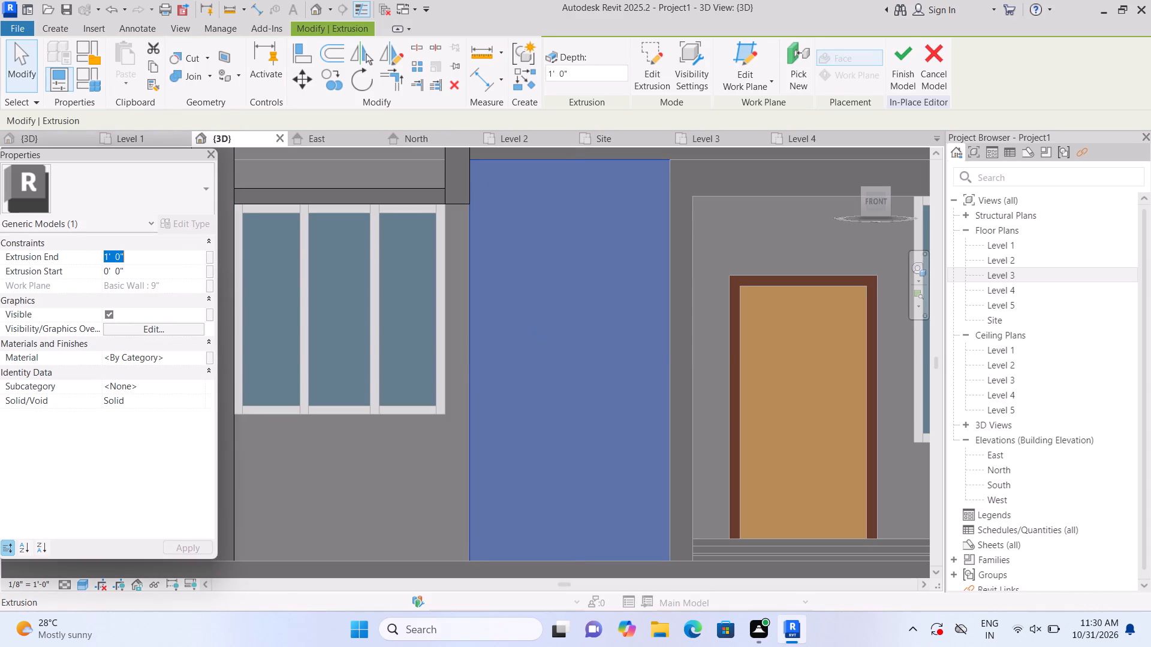
pyautogui.press('BackSpace')
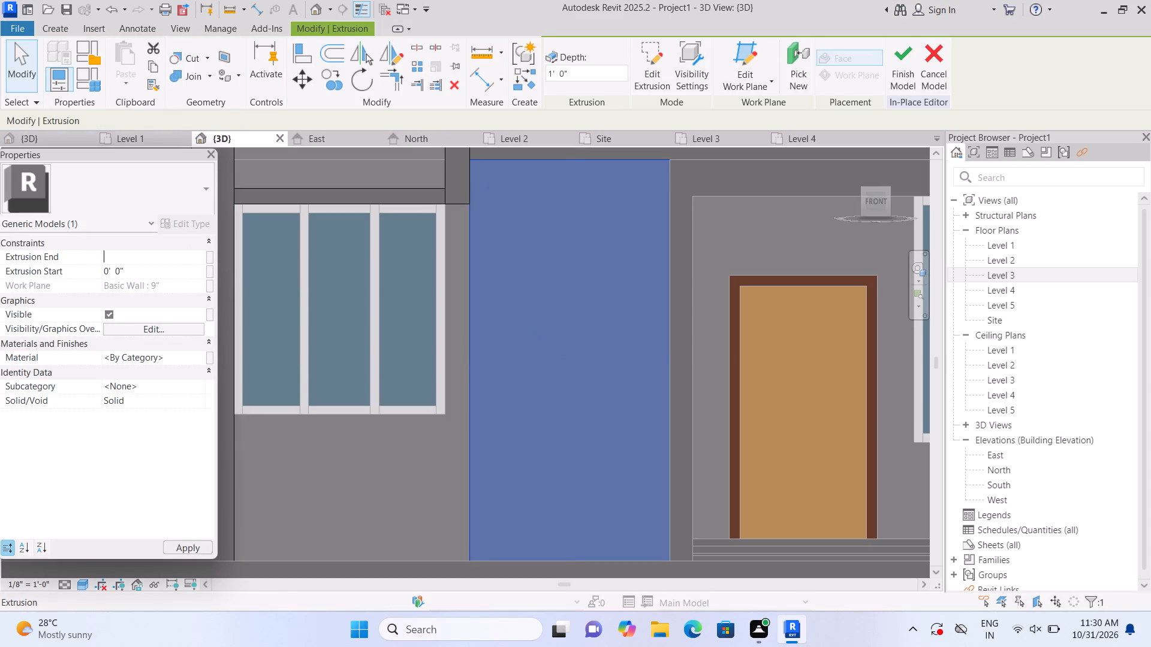
pyautogui.write('2"')
pyautogui.press('Return')
pyautogui.press('Escape')
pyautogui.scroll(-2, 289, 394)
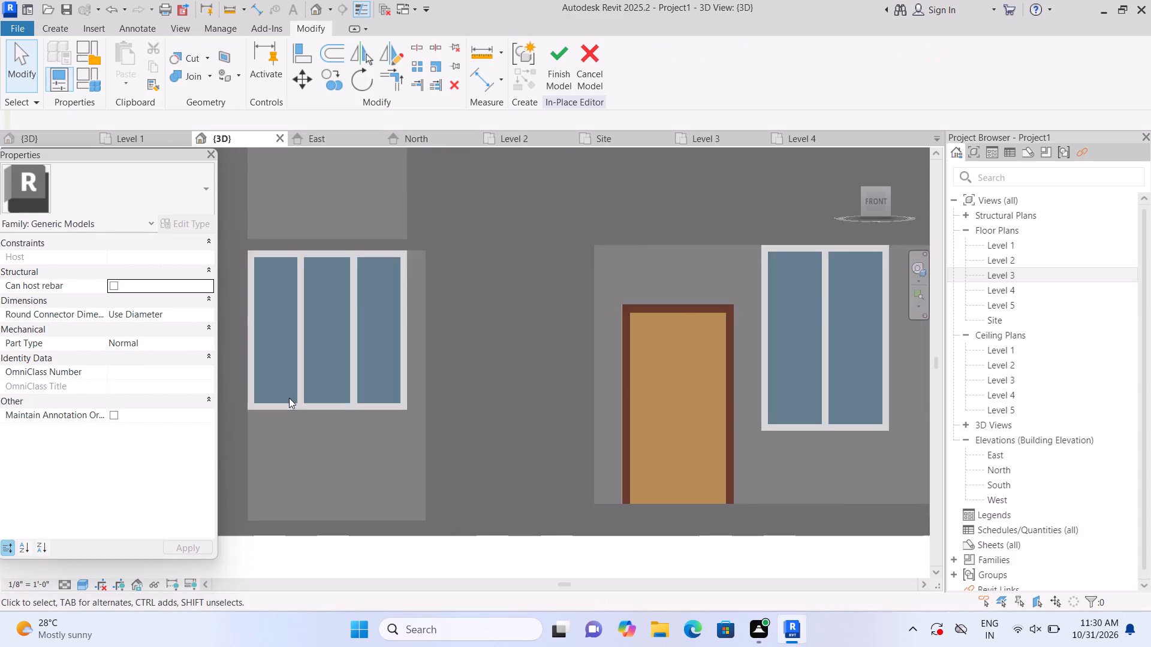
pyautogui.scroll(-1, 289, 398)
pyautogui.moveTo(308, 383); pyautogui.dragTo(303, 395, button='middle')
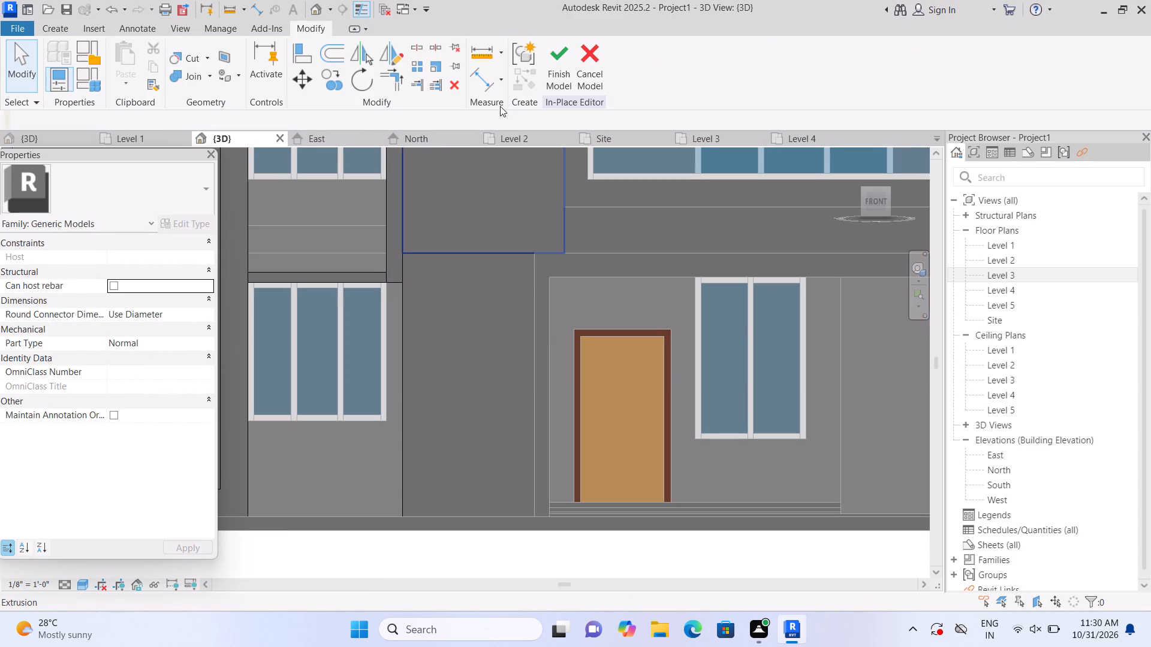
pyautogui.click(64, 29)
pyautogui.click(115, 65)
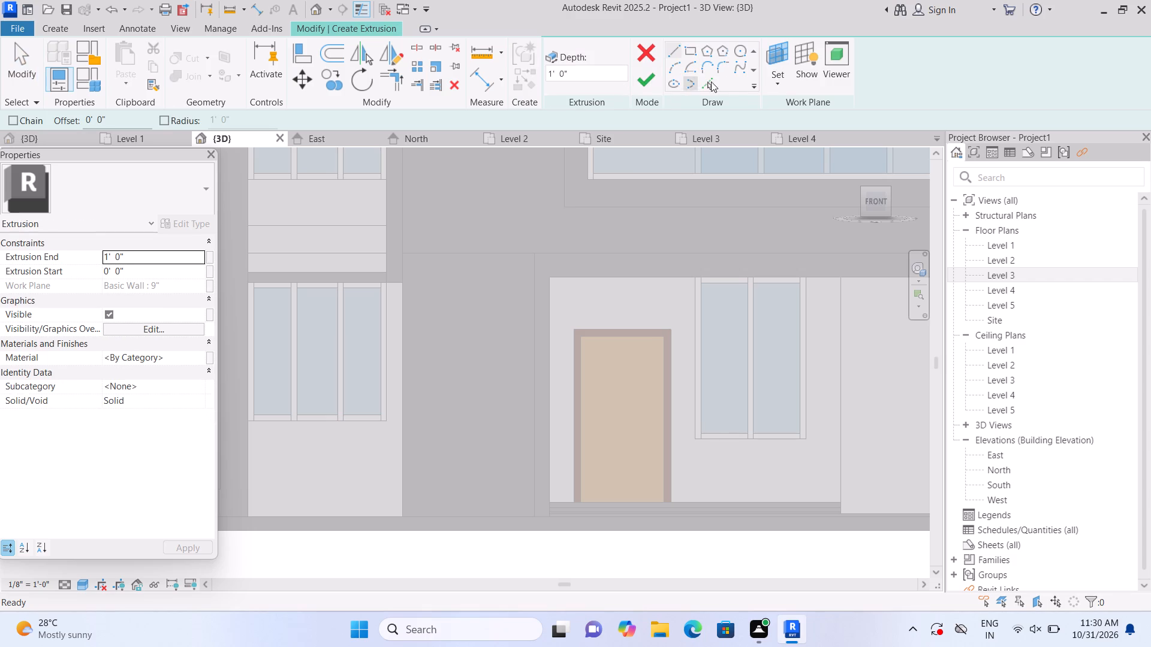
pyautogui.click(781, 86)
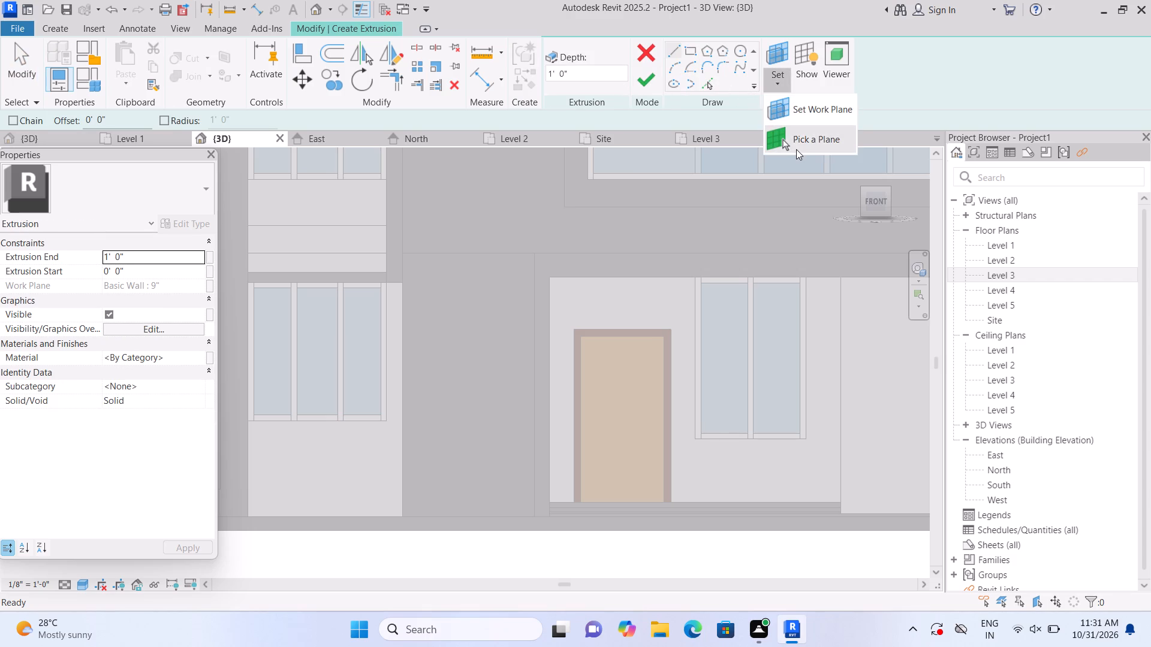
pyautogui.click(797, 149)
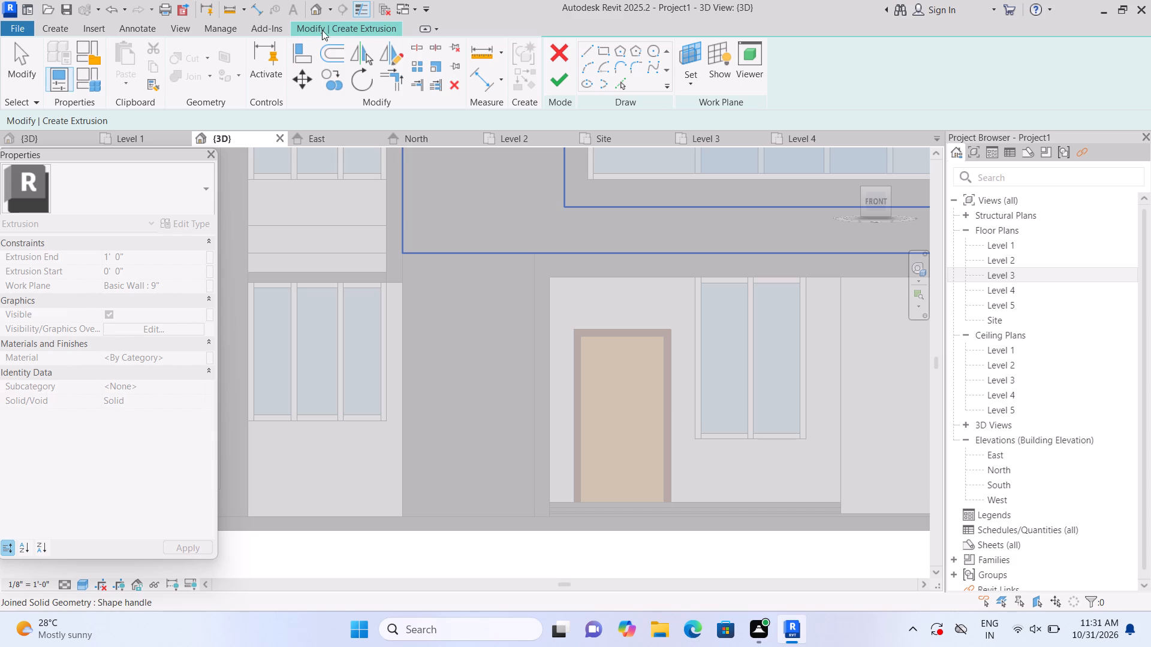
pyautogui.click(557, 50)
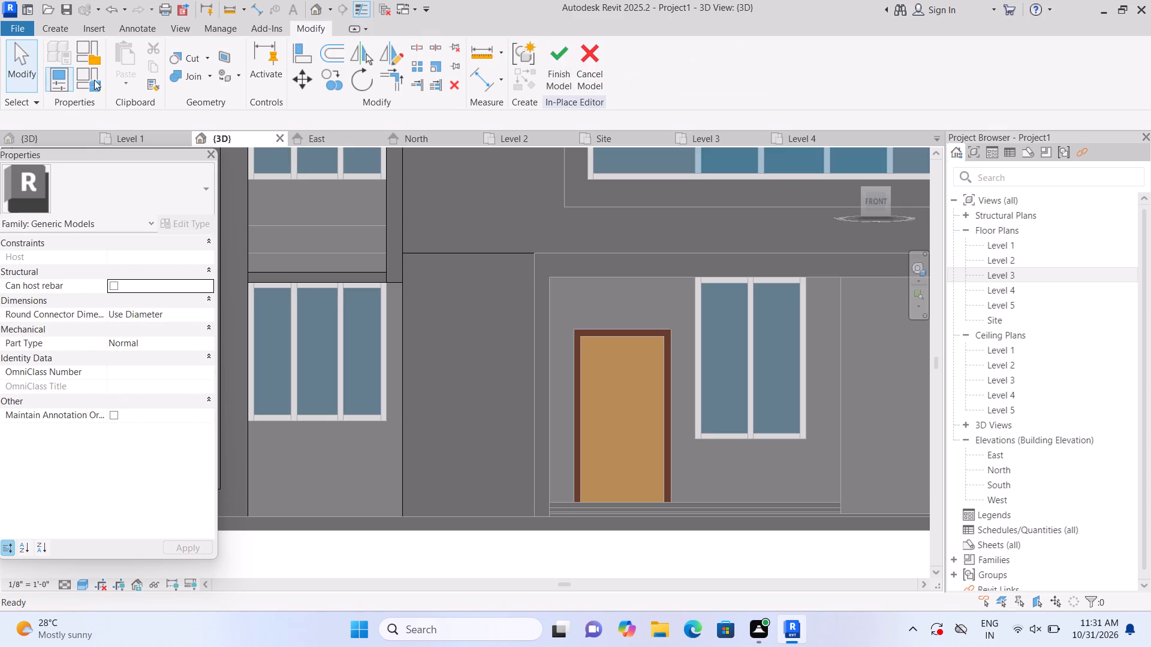
# Join the new ground-floor panel between the window and door frame with the cladding panel directly above it.
pyautogui.click(213, 77)
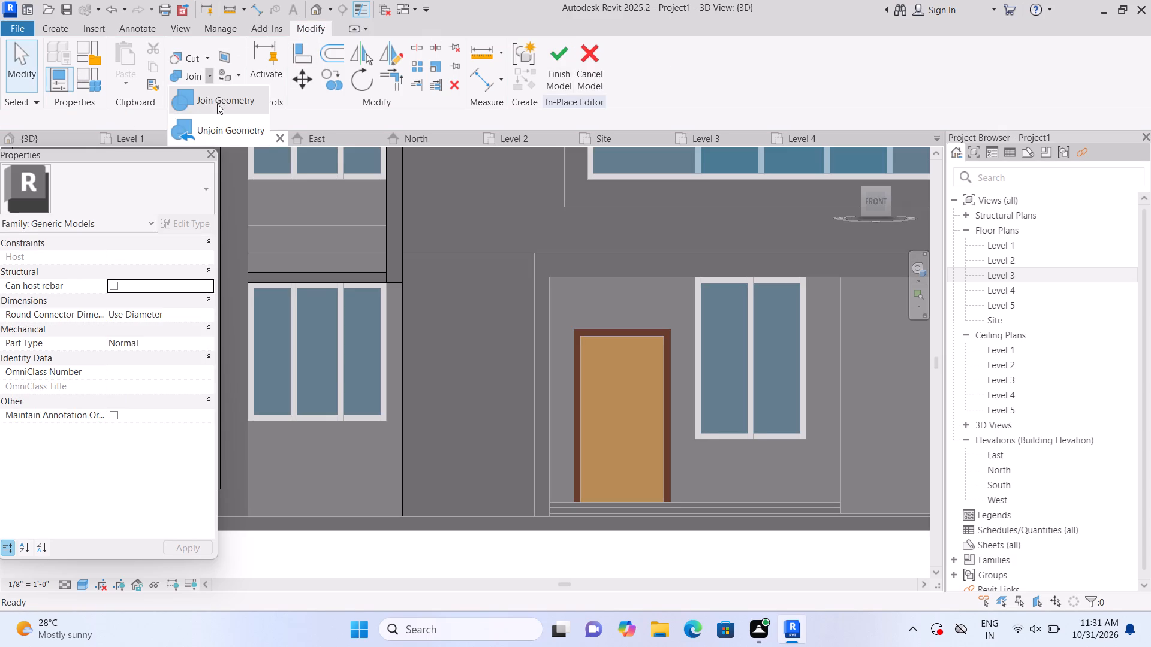
pyautogui.click(217, 104)
pyautogui.click(458, 296)
pyautogui.click(460, 235)
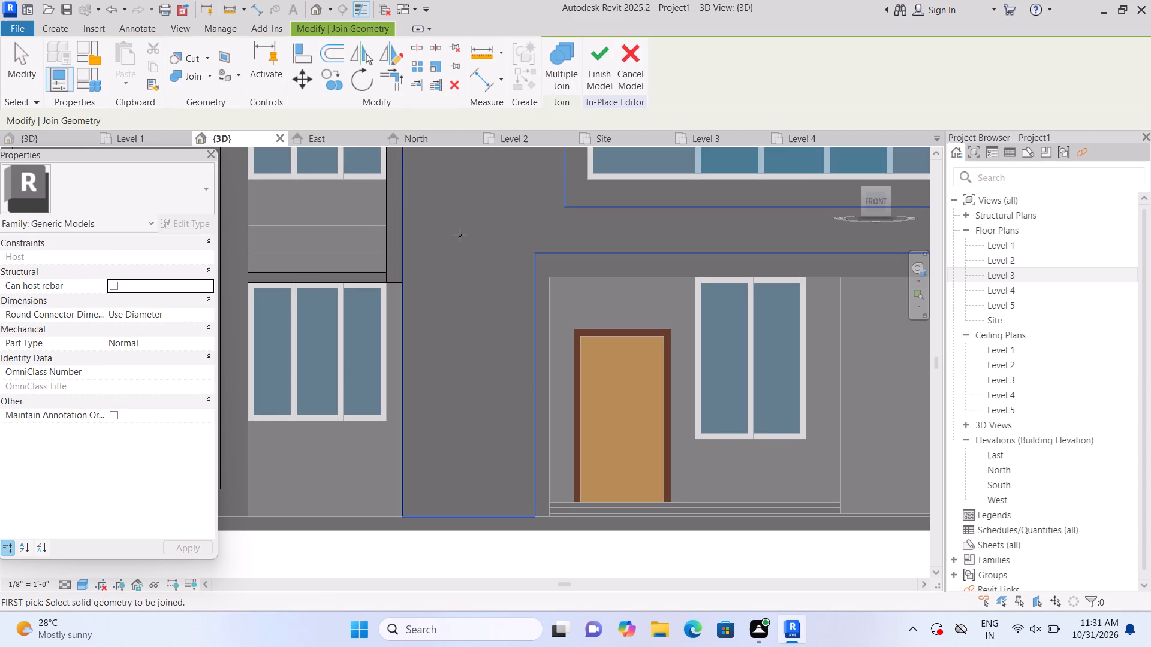
pyautogui.press('Escape')
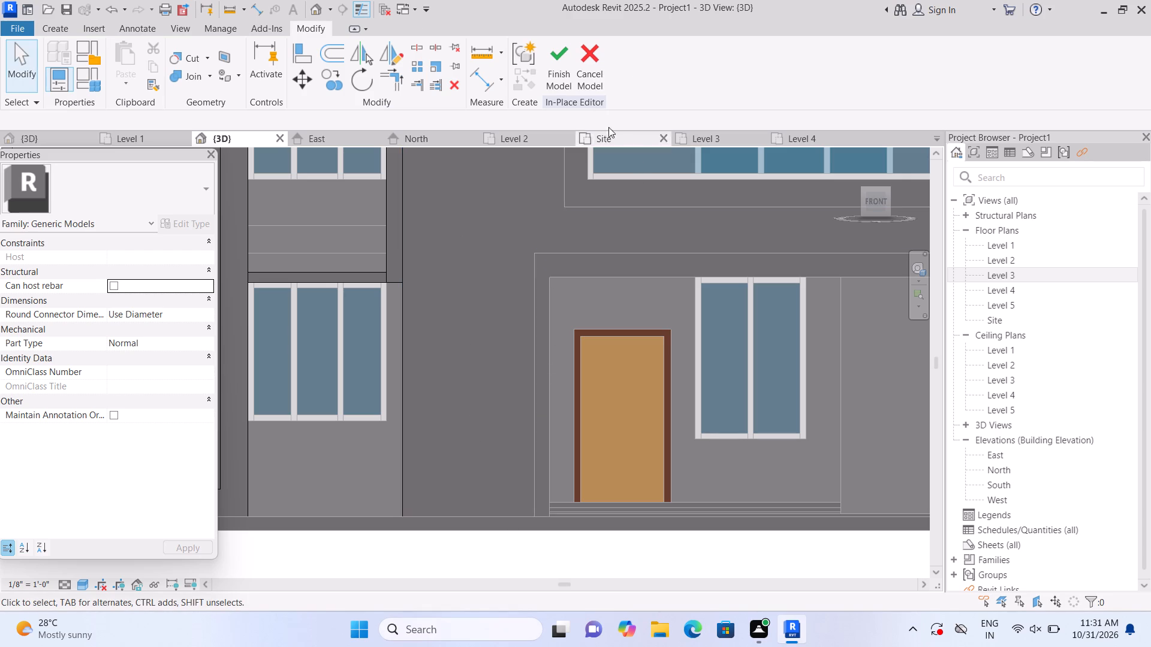
# Extrude a vertical strip 7" wide by about 8'-6" high on the front wall, between the ground-floor three-pane window and the joined panel.
pyautogui.click(53, 27)
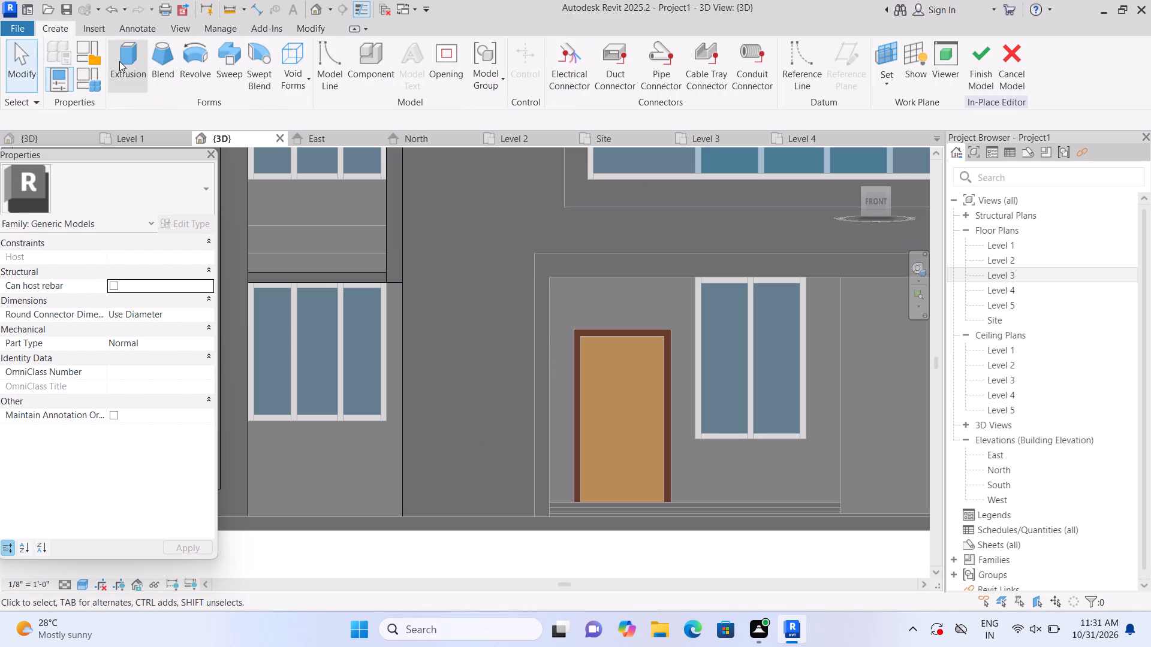
pyautogui.click(119, 61)
pyautogui.click(778, 80)
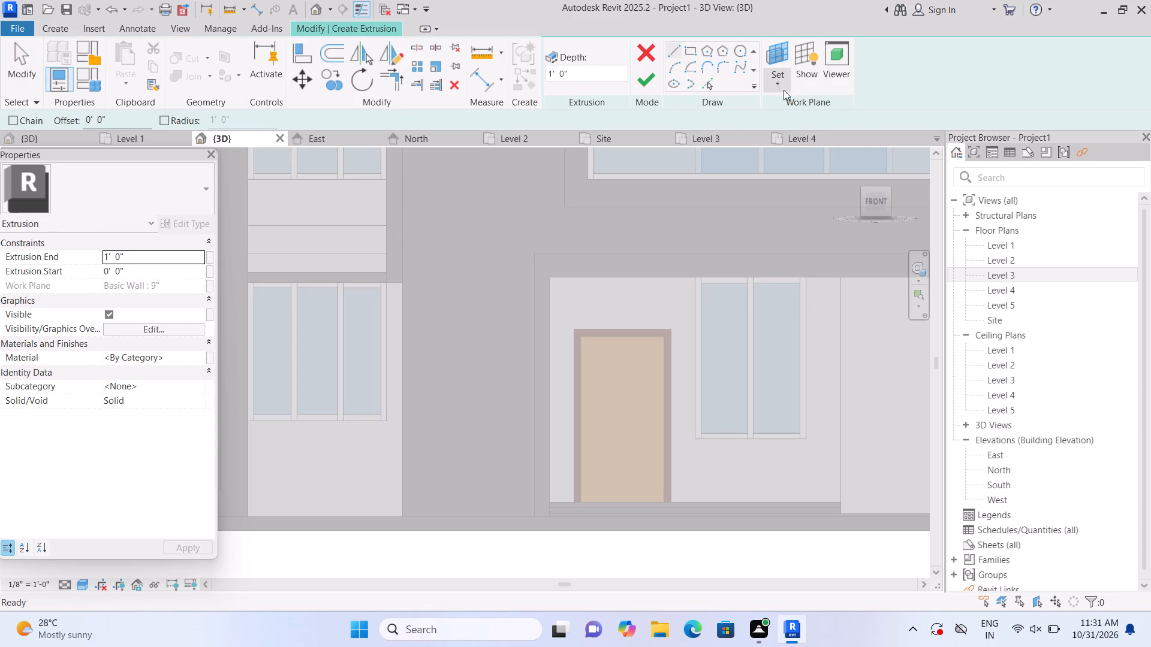
pyautogui.click(805, 144)
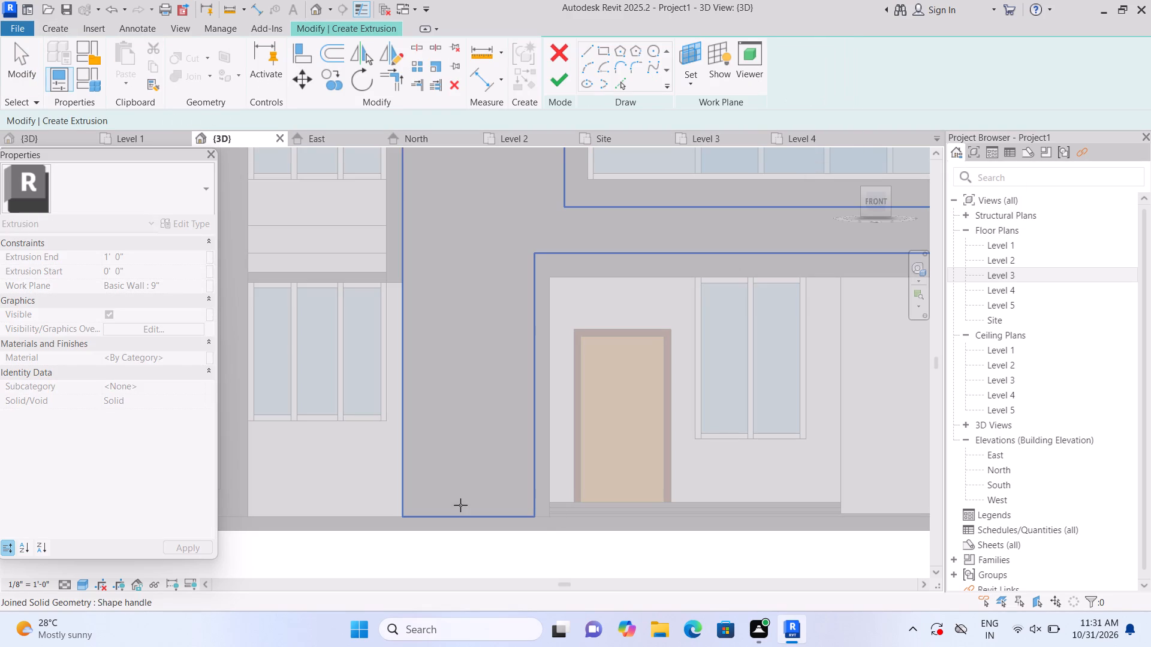
pyautogui.click(329, 452)
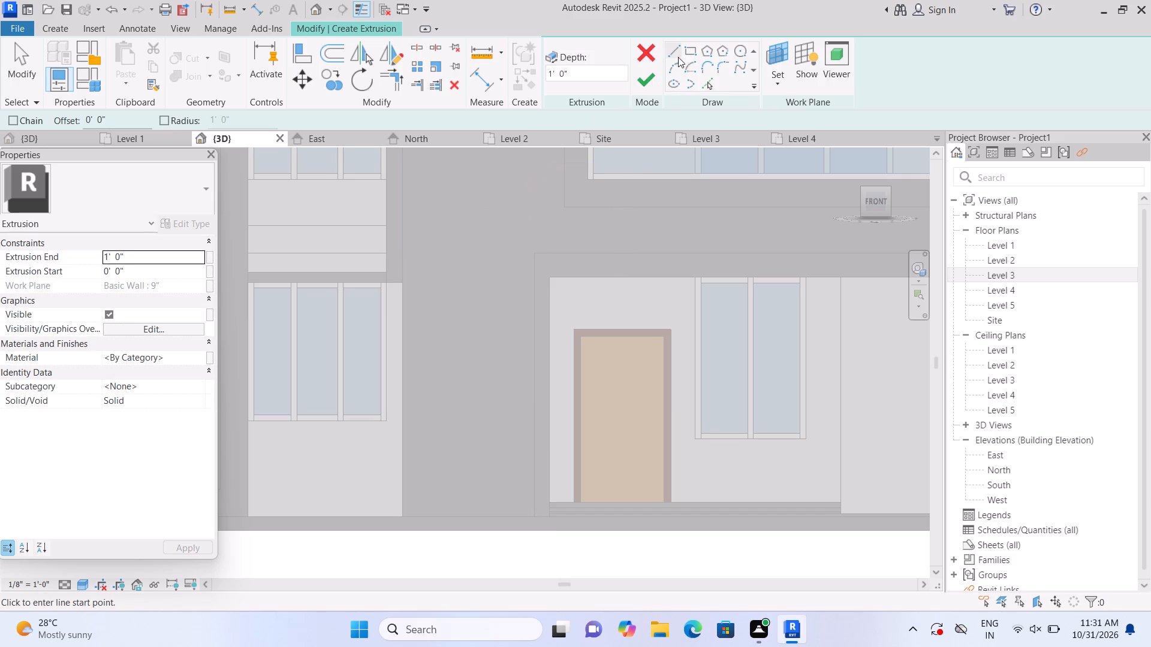
pyautogui.click(685, 52)
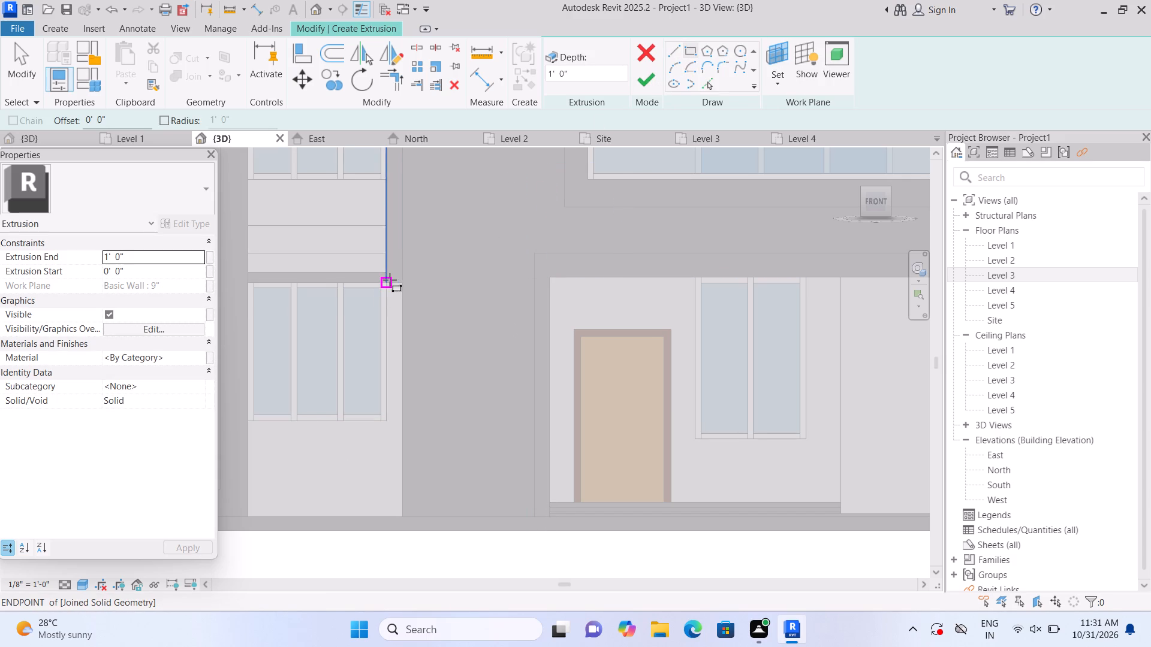
pyautogui.click(390, 280)
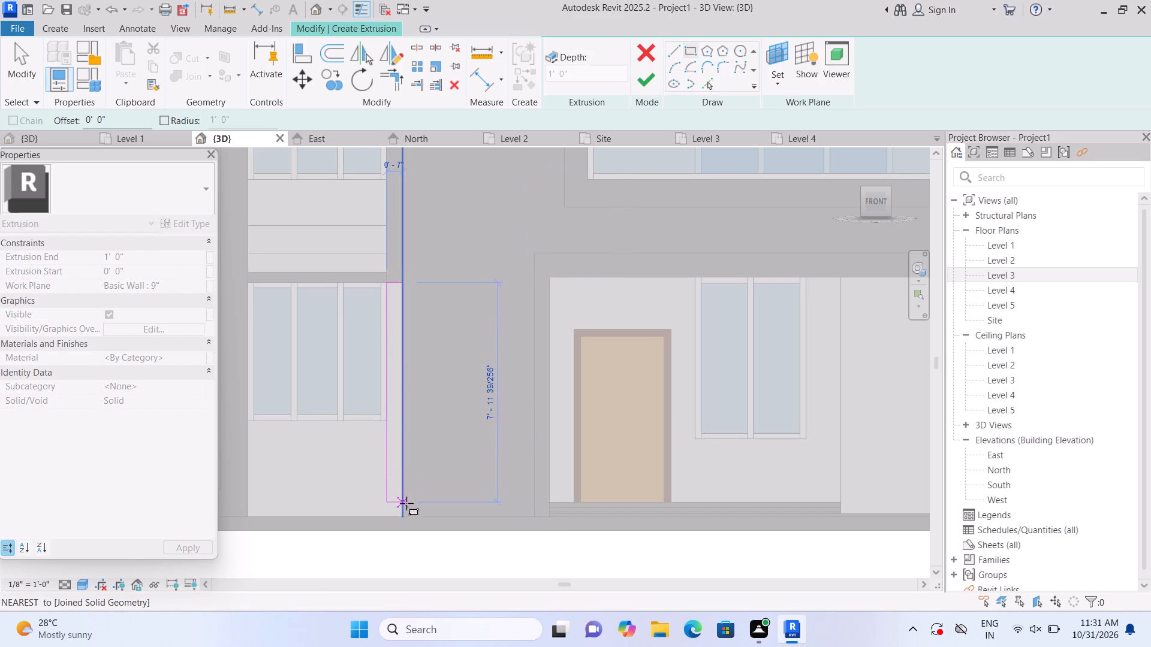
pyautogui.click(406, 515)
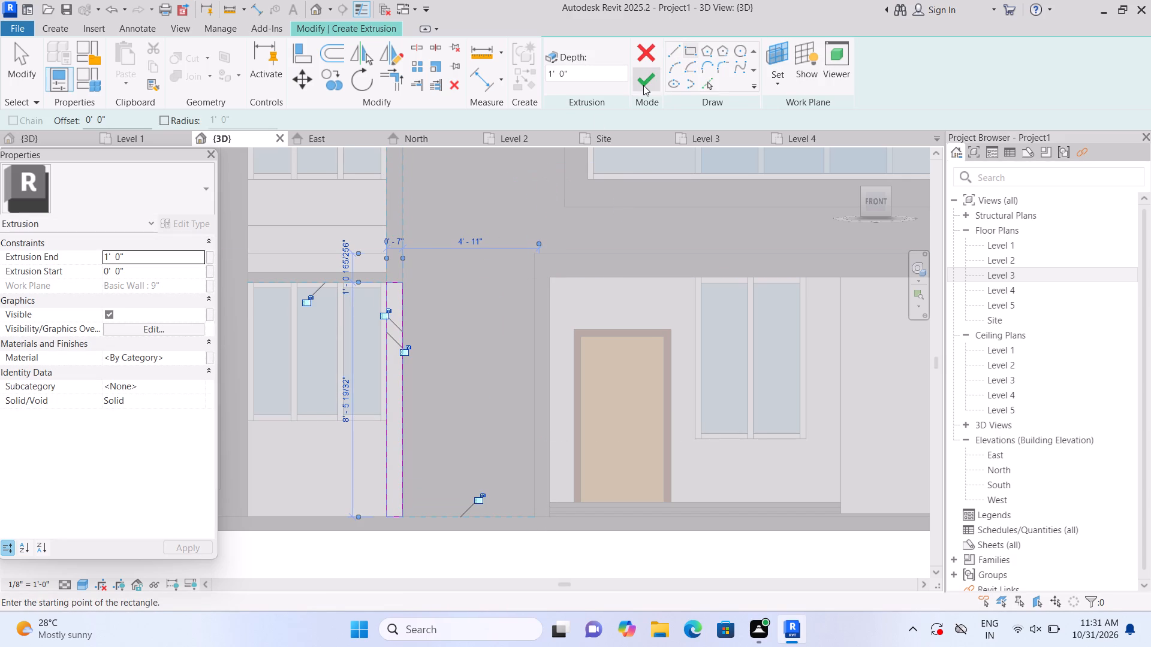
pyautogui.click(643, 85)
# Set the extrusion end of the new vertical strip beside the ground-floor window to 2".
pyautogui.click(145, 254)
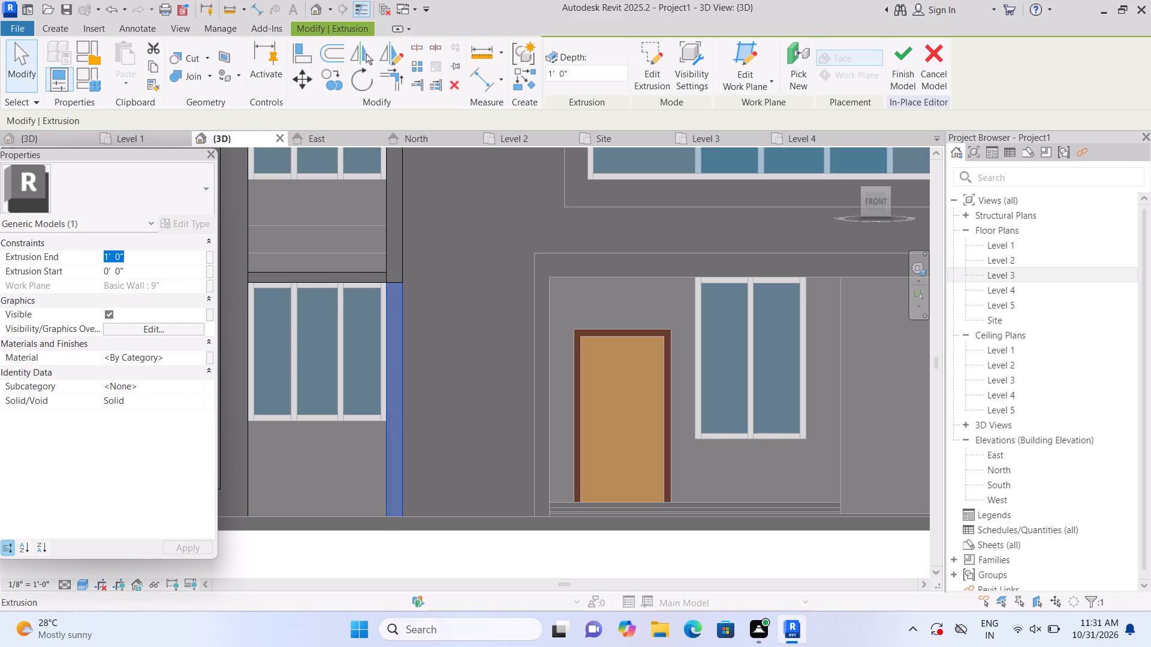
pyautogui.press('BackSpace')
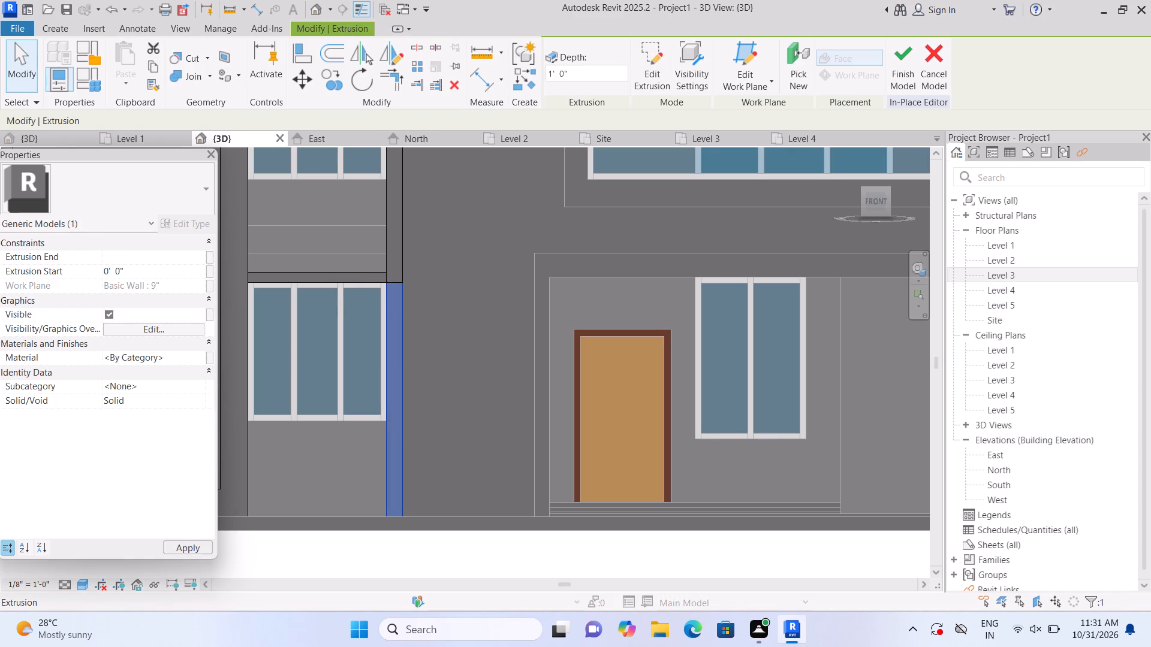
pyautogui.write('2"')
pyautogui.press('Return')
pyautogui.click(312, 547)
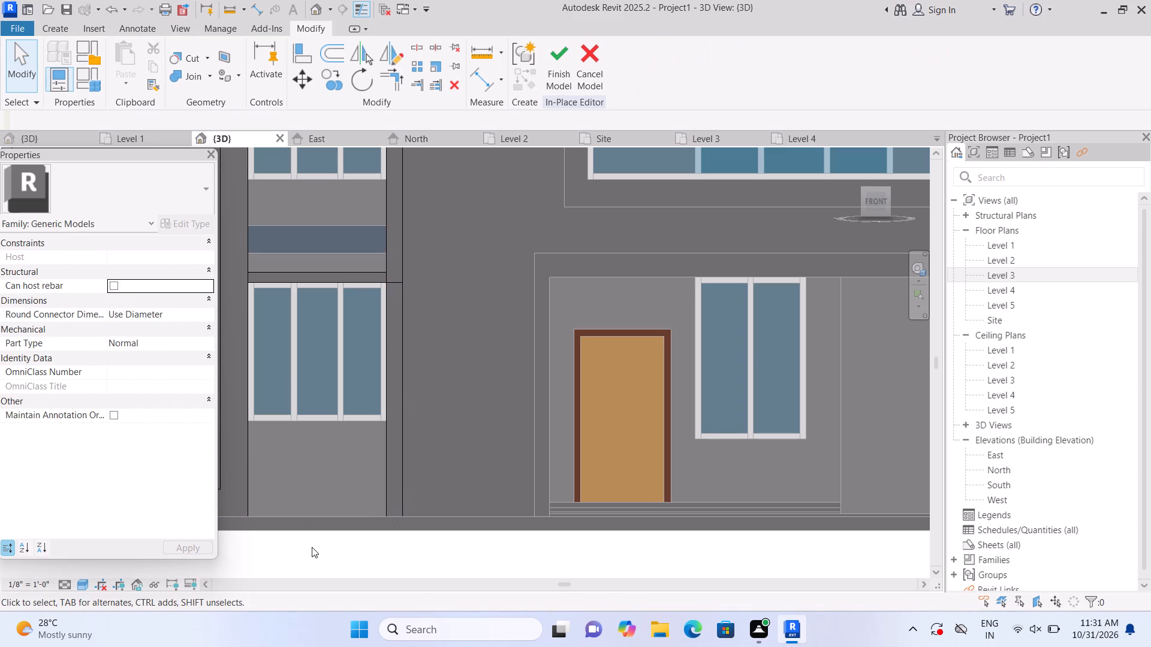
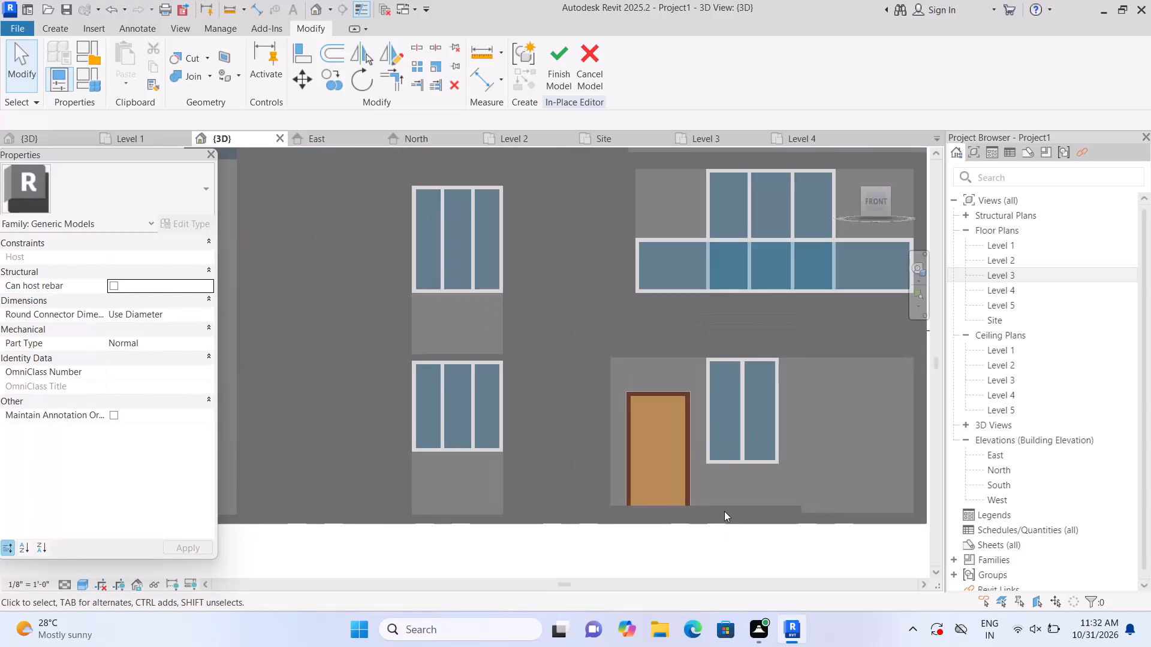
# Extrude a panel 5'-0" wide by about 3'-6" high on the front wall, directly beneath the ground-floor three-pane window.
pyautogui.scroll(-2, 723, 511)
pyautogui.scroll(1, 665, 545)
pyautogui.scroll(1, 562, 550)
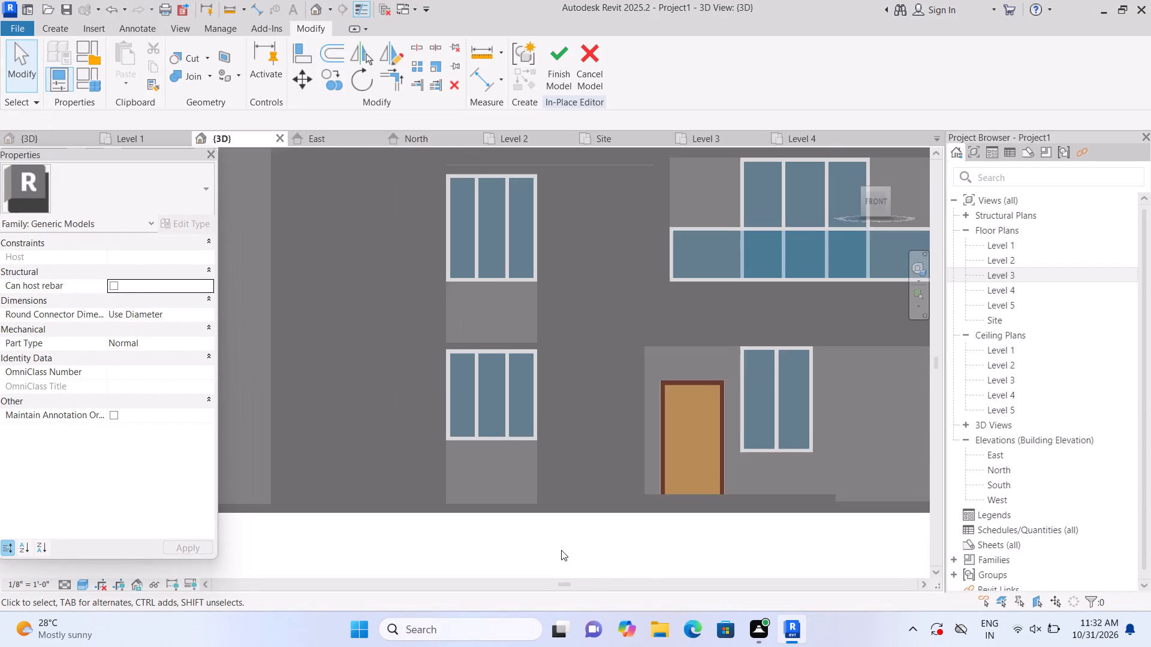
pyautogui.moveTo(565, 554); pyautogui.dragTo(602, 561, button='middle')
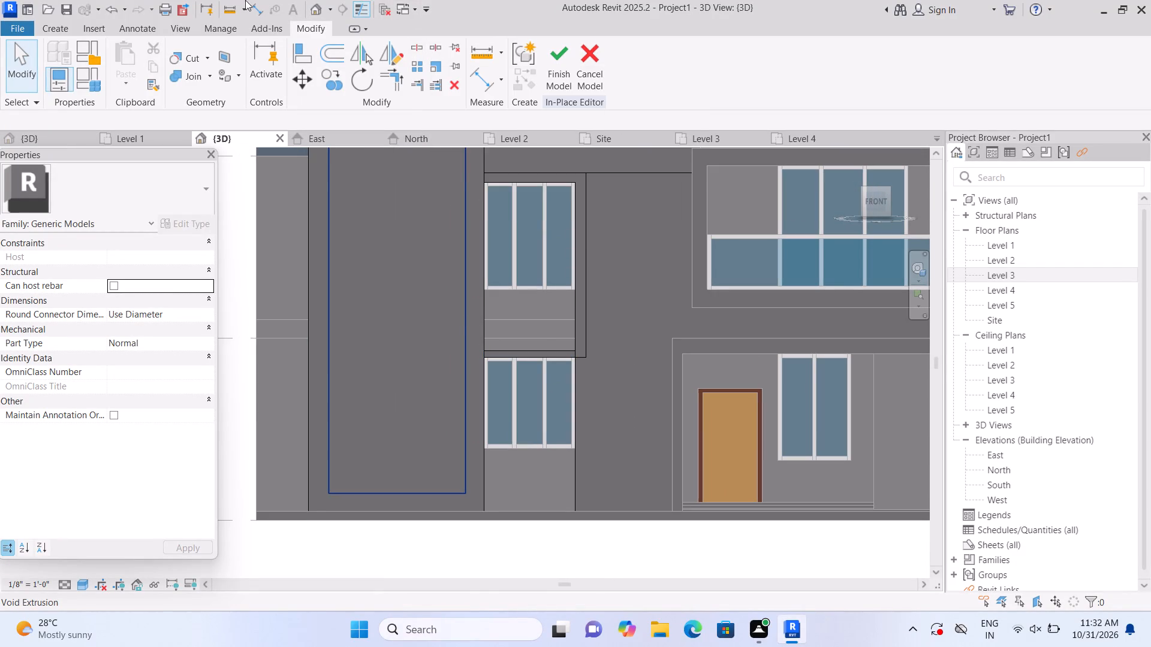
pyautogui.click(48, 21)
pyautogui.click(140, 52)
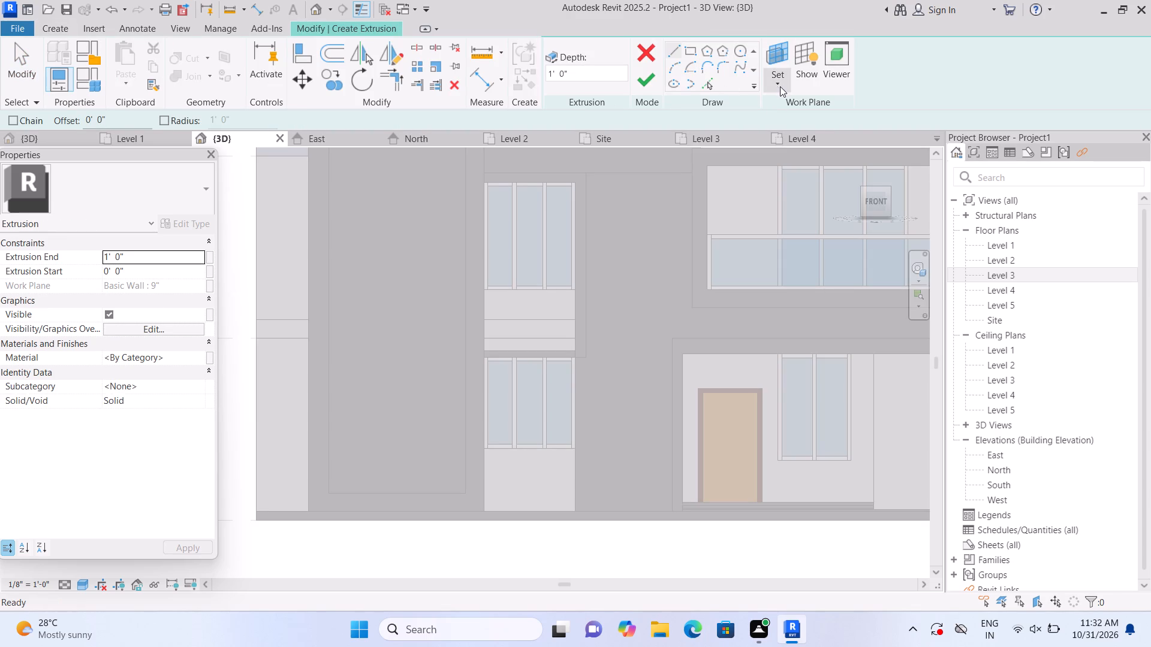
pyautogui.click(780, 84)
pyautogui.click(786, 131)
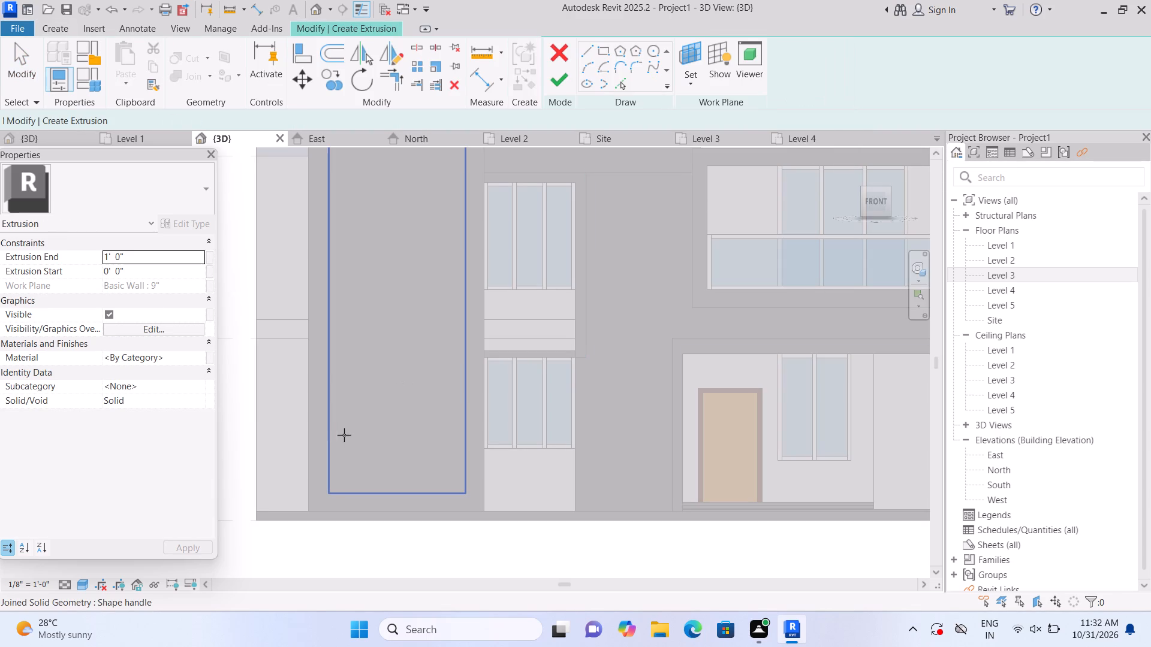
pyautogui.scroll(-3, 358, 437)
pyautogui.scroll(2, 381, 430)
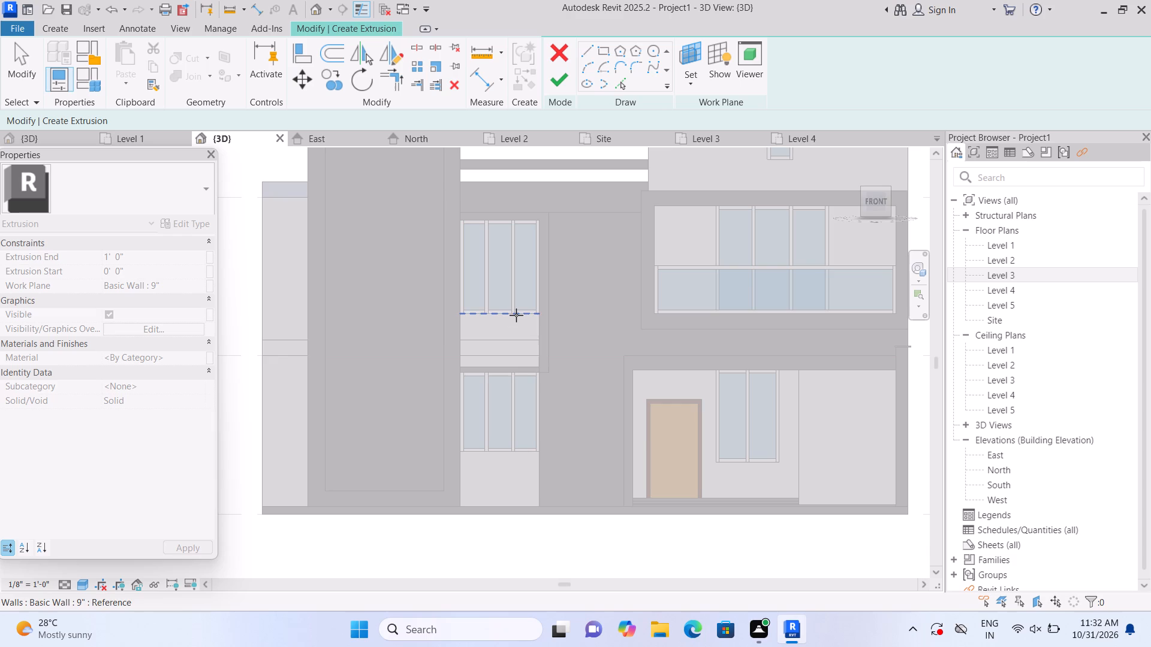
pyautogui.click(512, 487)
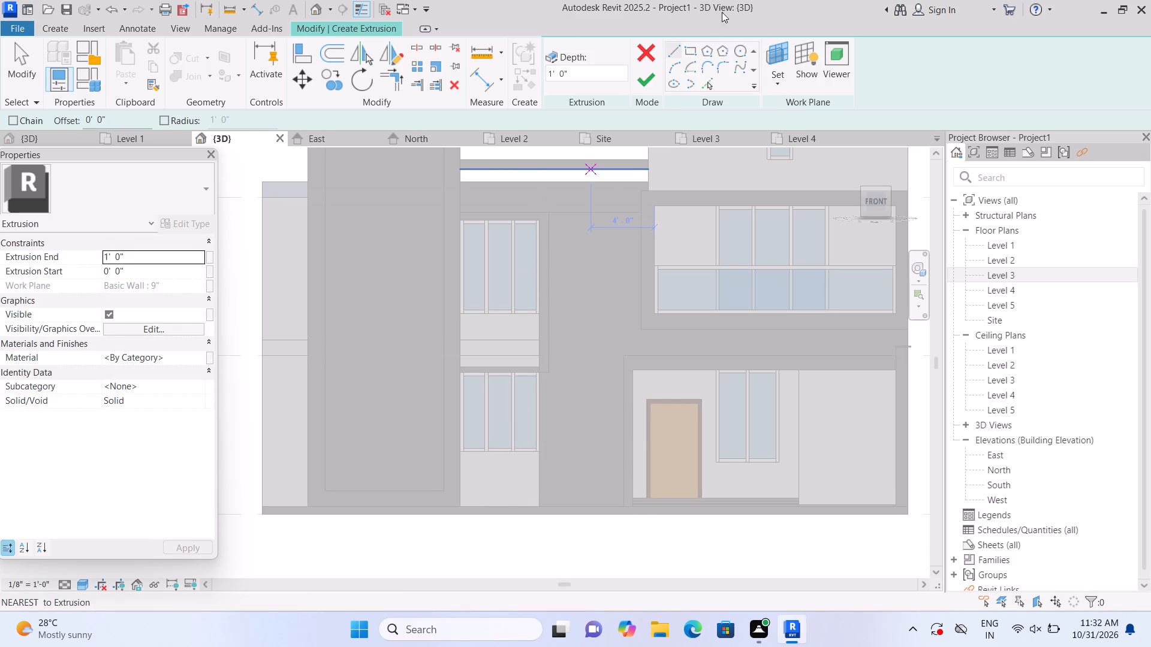
pyautogui.click(697, 52)
pyautogui.scroll(2, 484, 504)
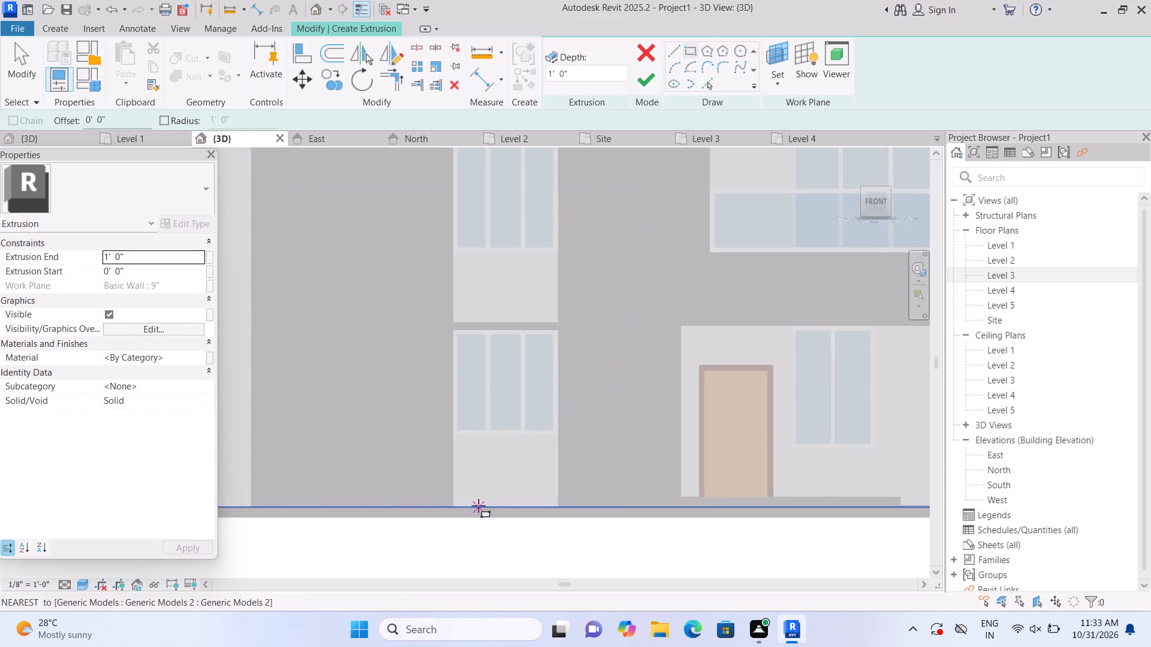
pyautogui.scroll(4, 478, 506)
pyautogui.click(441, 407)
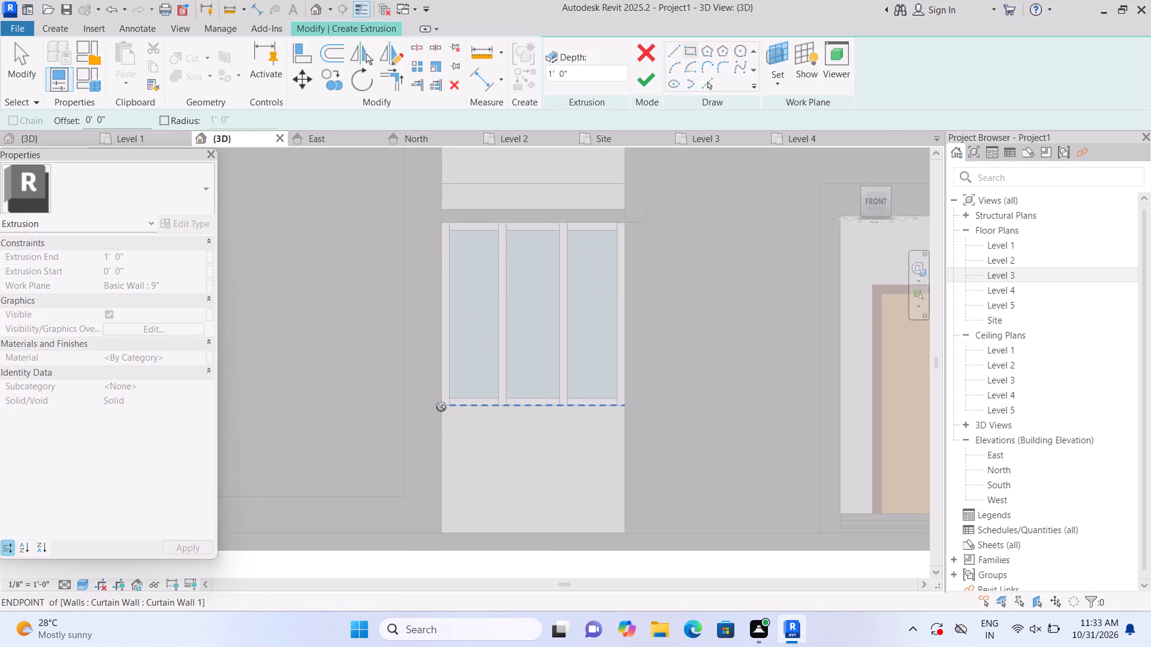
pyautogui.click(630, 539)
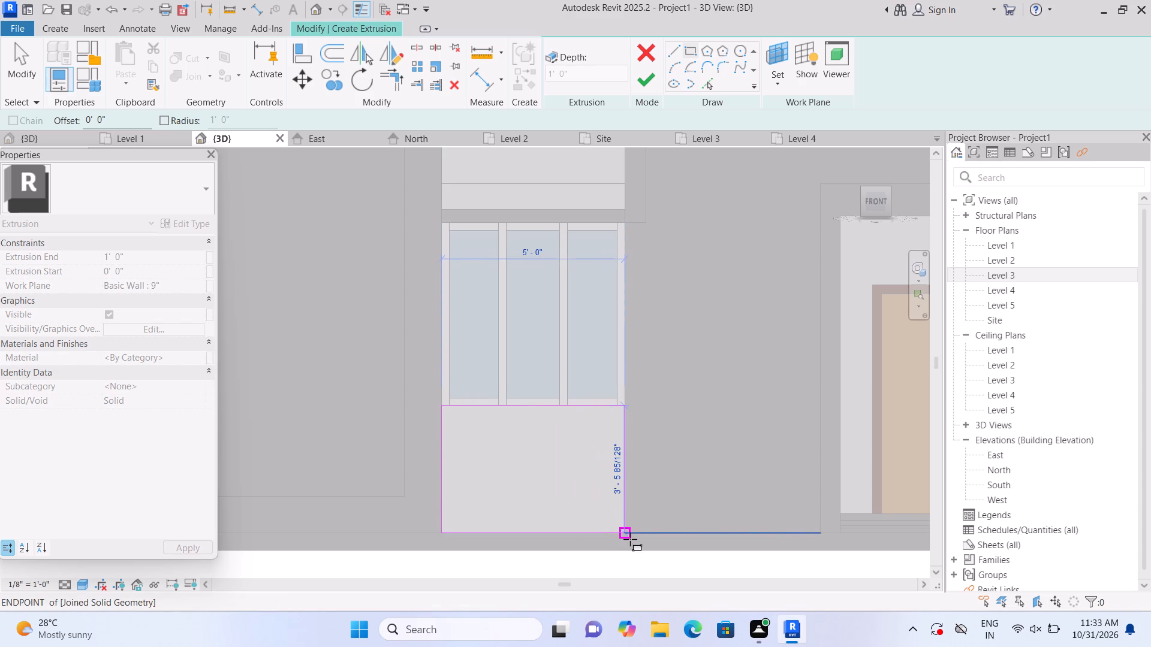
pyautogui.click(652, 86)
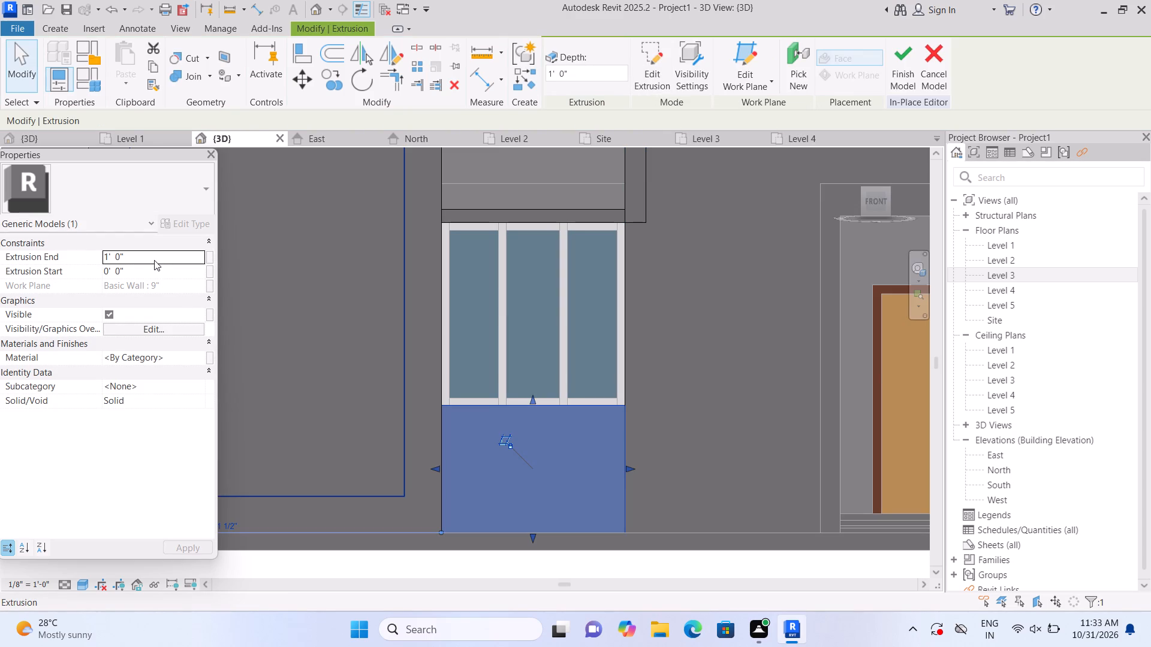
# Set the extrusion end of the new panel beneath the ground-floor three-pane window to 2".
pyautogui.click(154, 259)
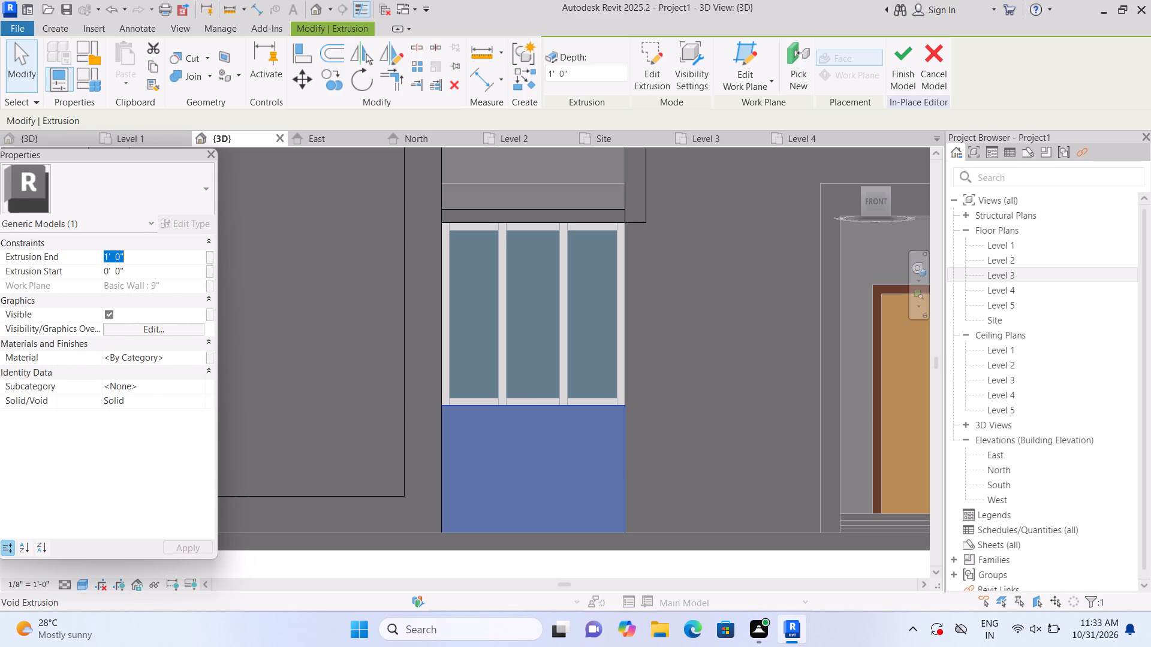
pyautogui.press('BackSpace')
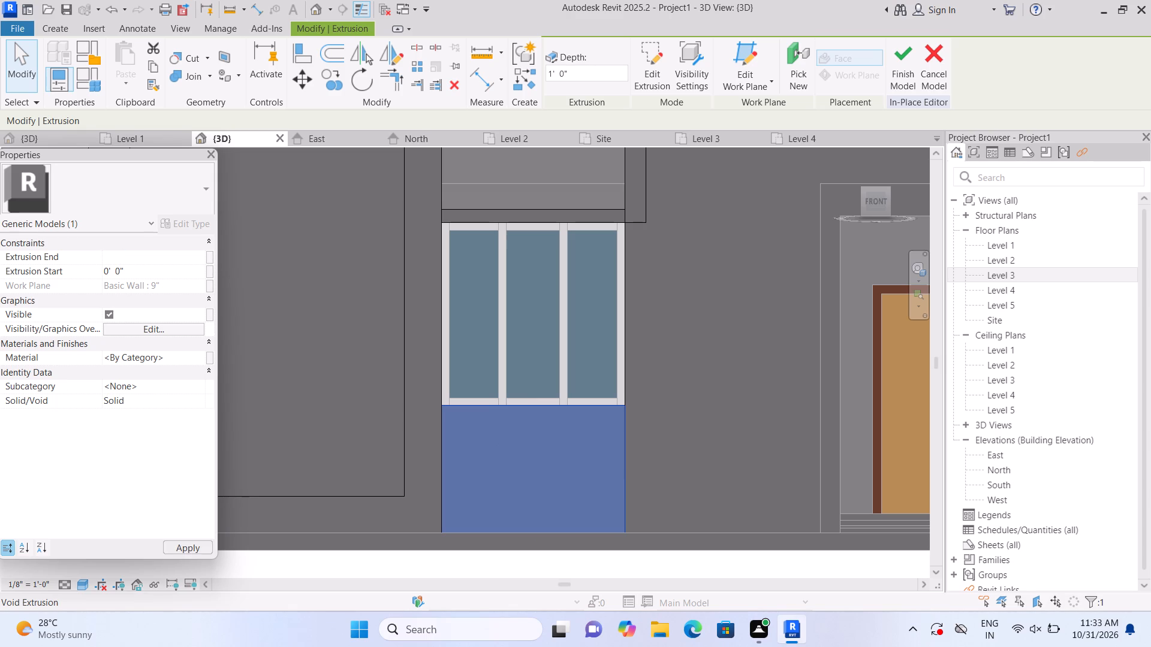
pyautogui.press('2')
pyautogui.hotkey('shift', '"')
pyautogui.press('Return')
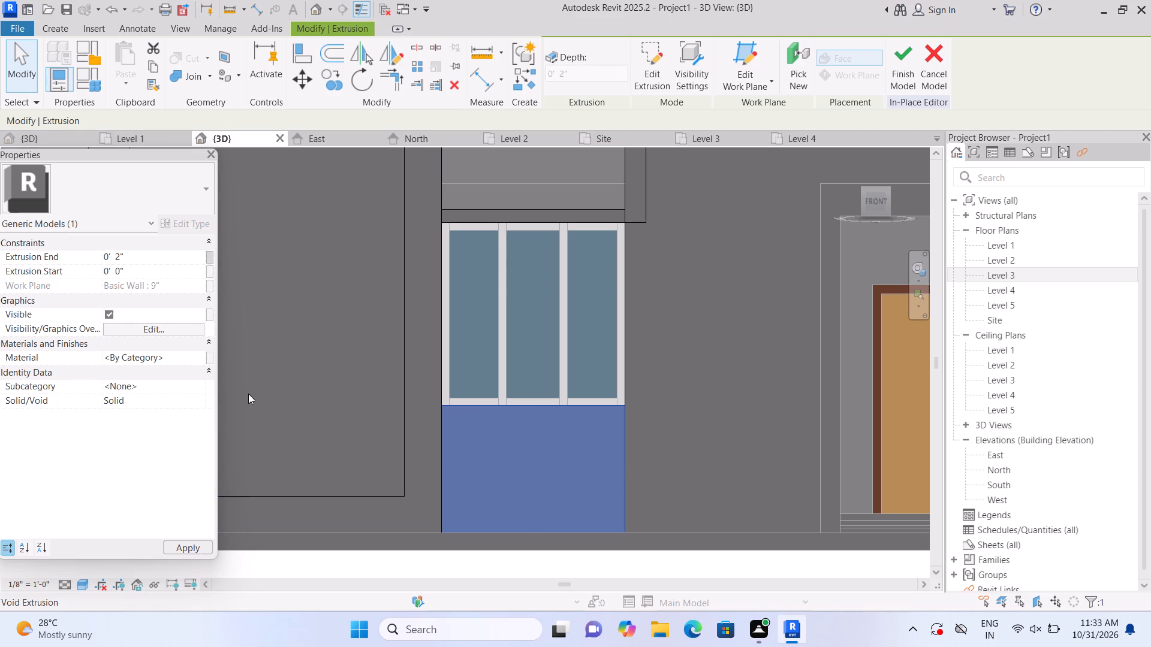
pyautogui.scroll(-1, 317, 415)
pyautogui.doubleClick(364, 564)
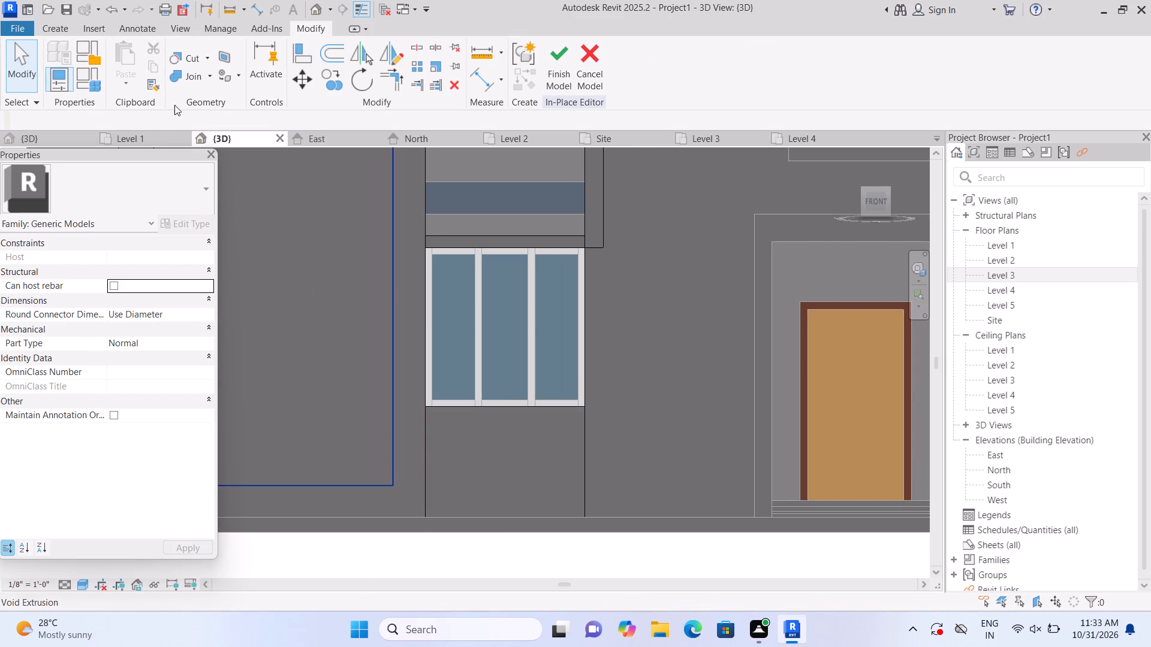
# Join the new panel beneath the three-pane window with the cladding between that window and the door frame.
pyautogui.click(211, 72)
pyautogui.click(219, 98)
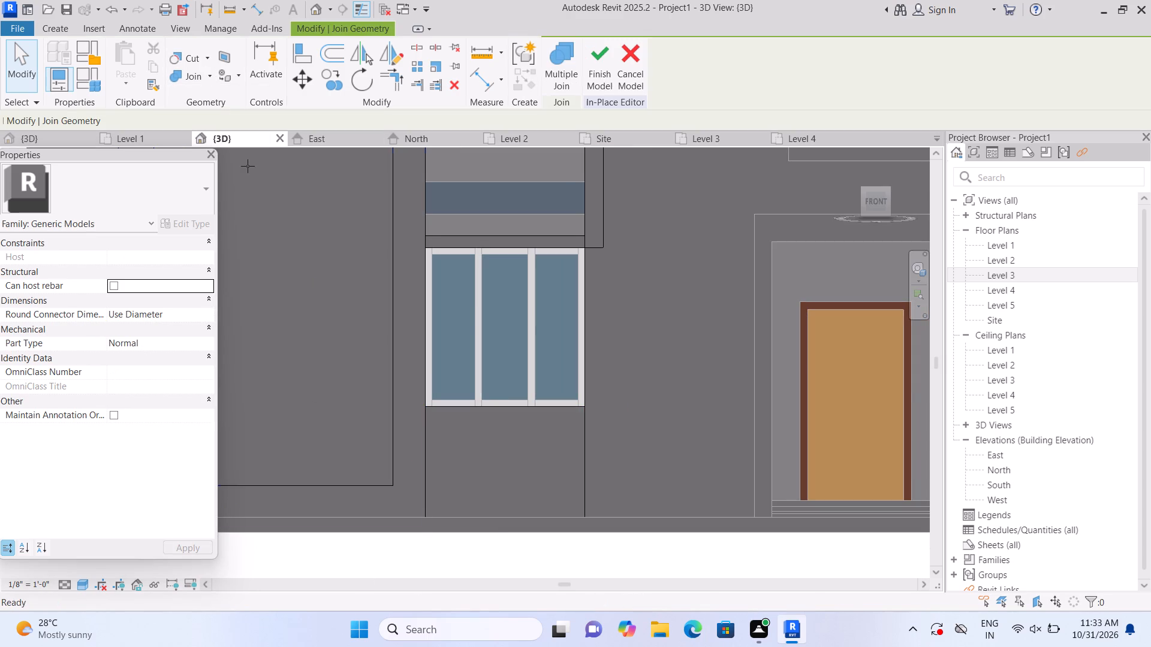
pyautogui.click(468, 458)
pyautogui.click(650, 394)
# Extrude a vertical strip about 2'-10 1/2" wide by 20'-6" high on the wall outside the tower frame, from roof top to base slab.
pyautogui.scroll(-2, 625, 493)
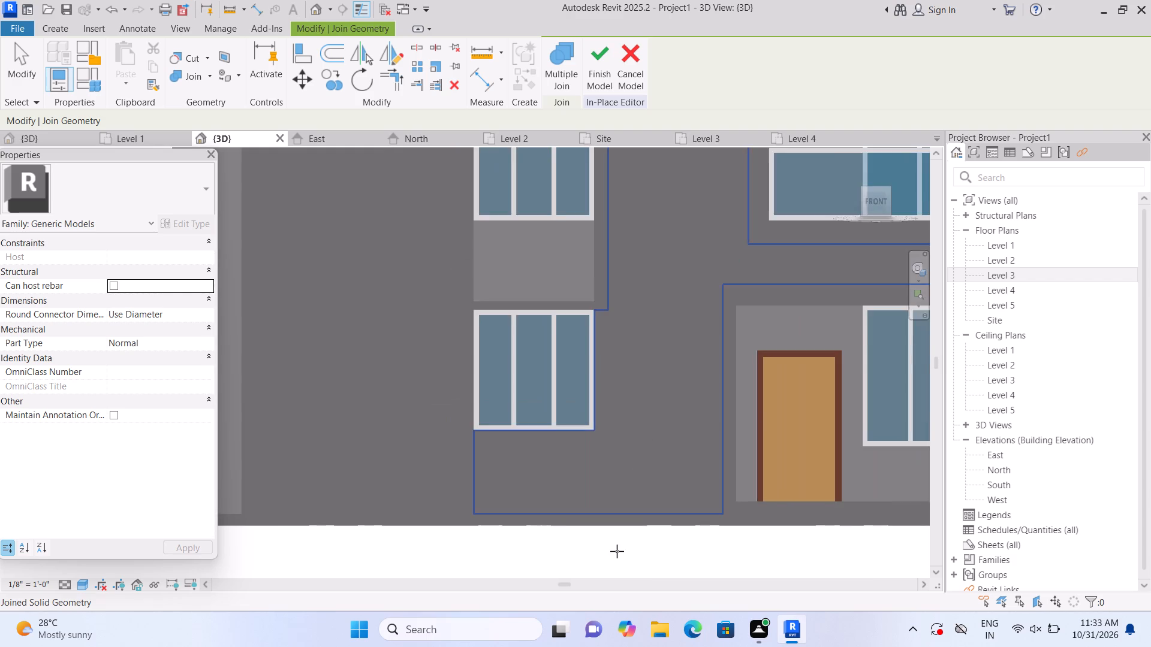
pyautogui.scroll(-4, 616, 554)
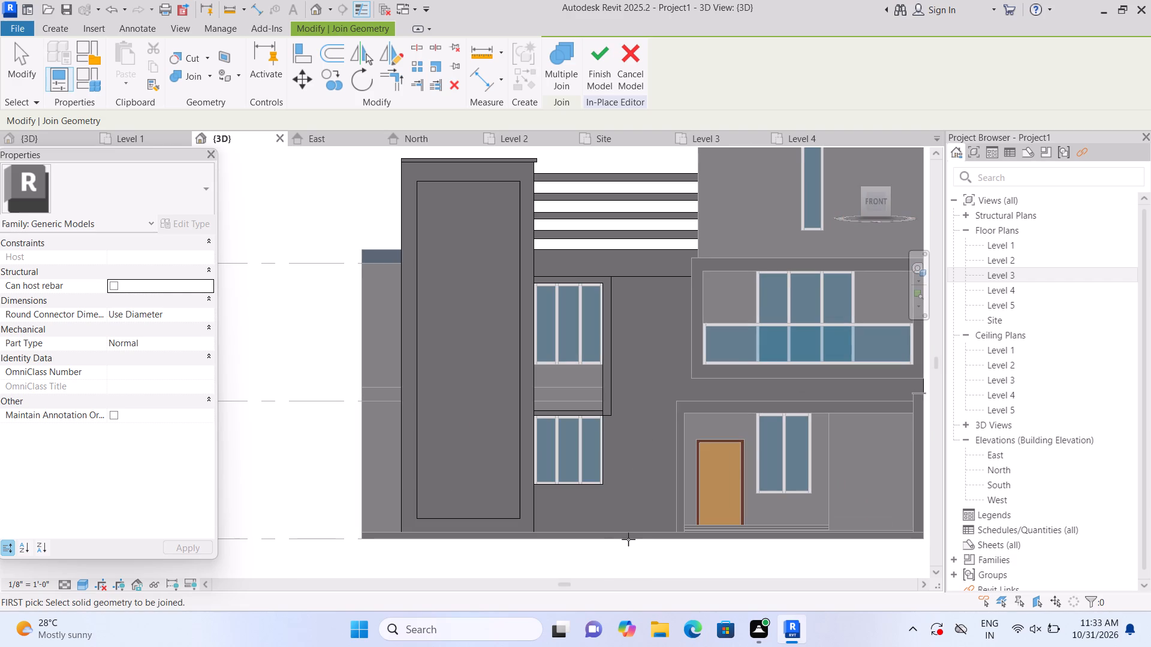
pyautogui.moveTo(279, 484); pyautogui.dragTo(308, 515, button='middle')
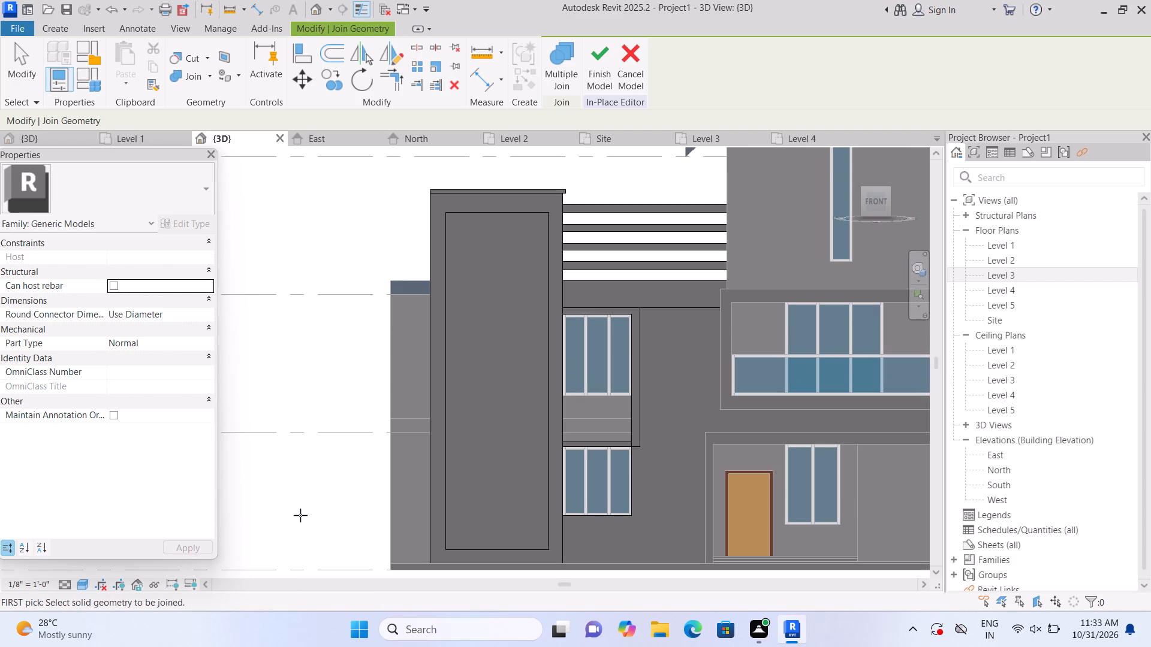
pyautogui.moveTo(312, 425); pyautogui.dragTo(300, 353, button='middle')
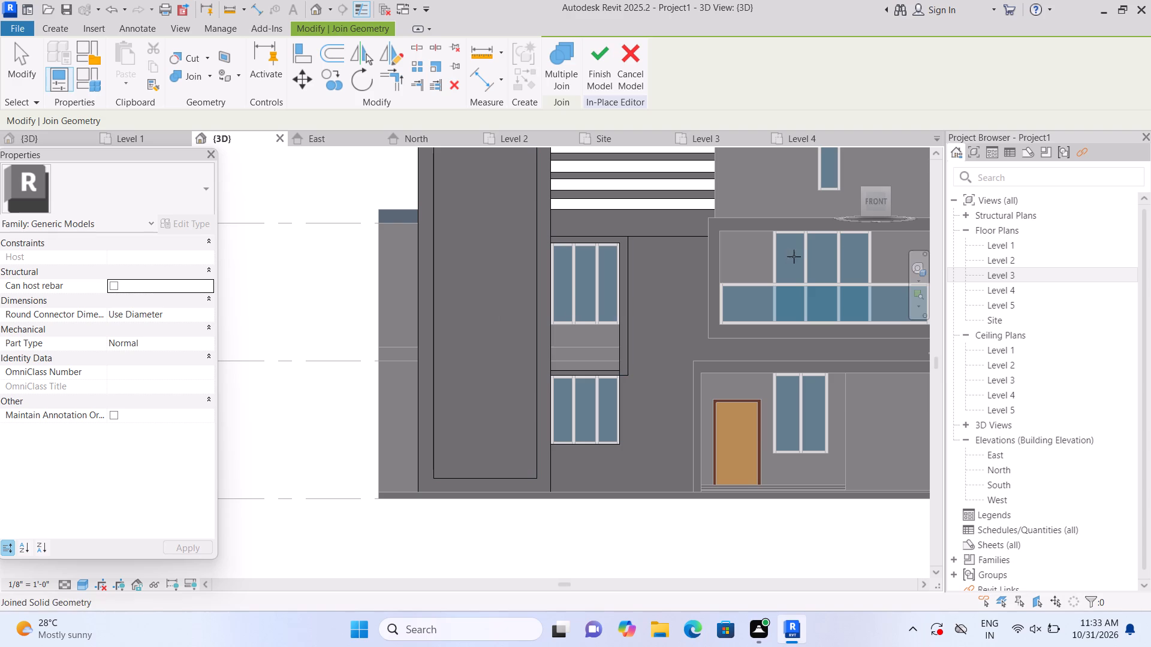
pyautogui.click(65, 31)
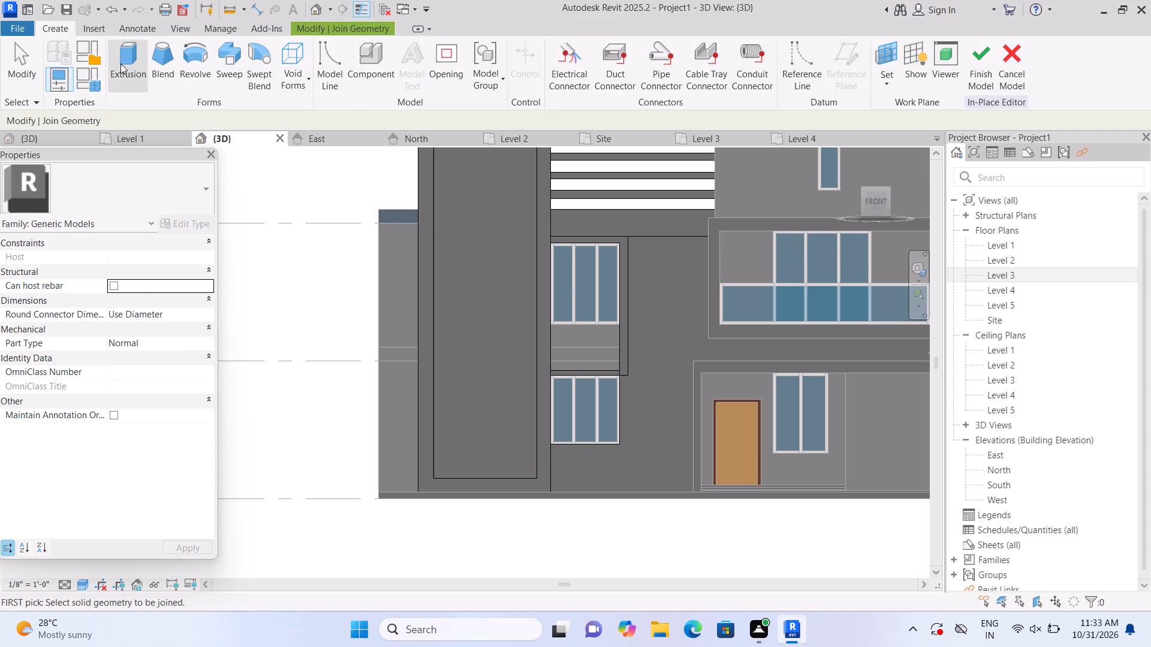
pyautogui.click(122, 64)
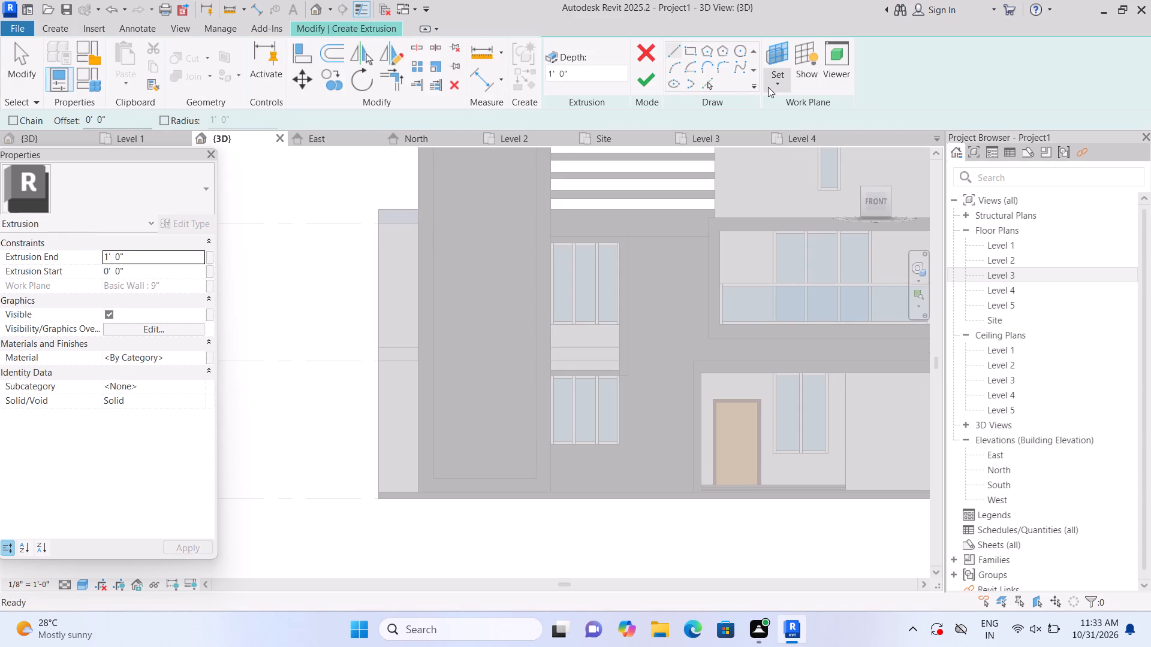
pyautogui.click(768, 87)
pyautogui.click(787, 143)
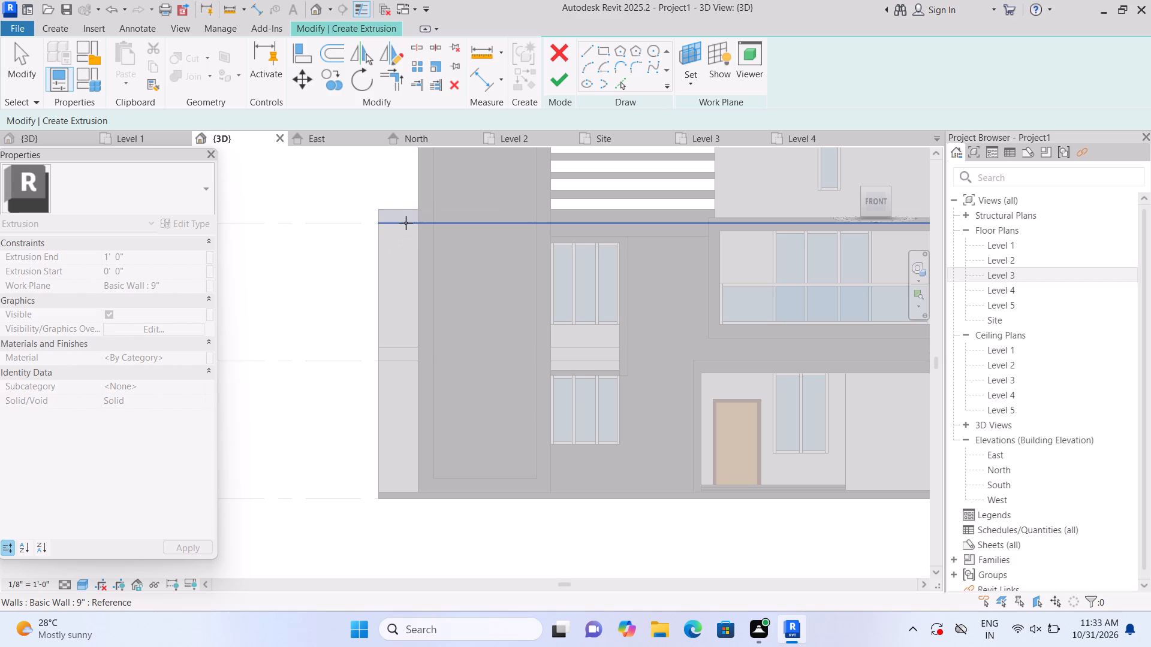
pyautogui.click(406, 248)
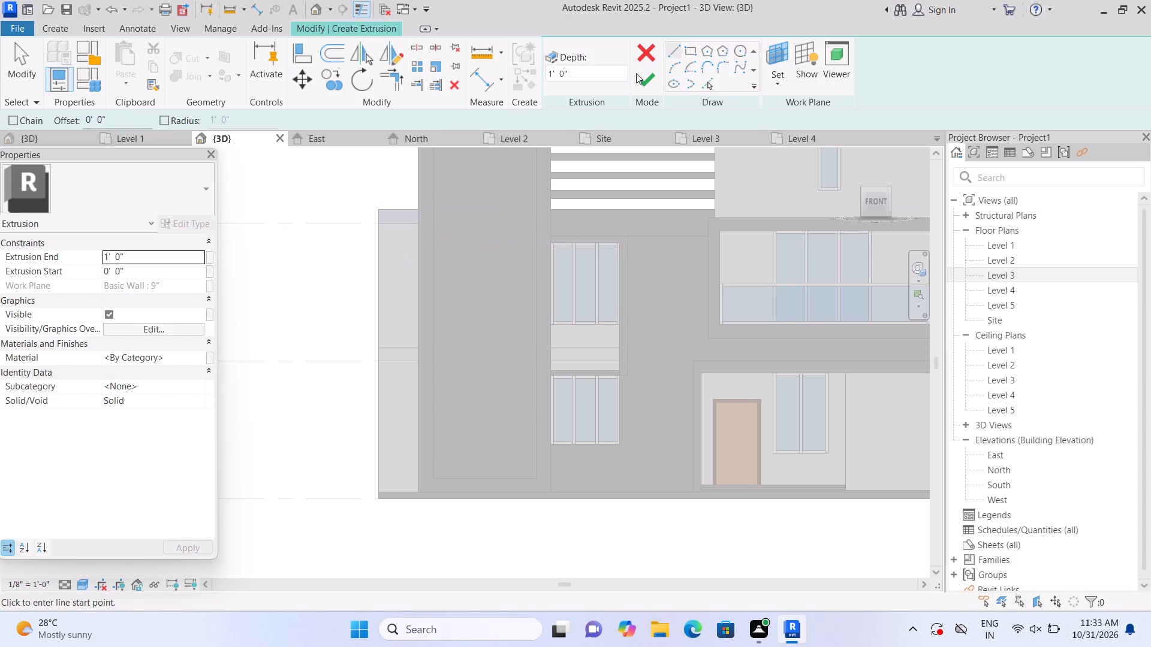
pyautogui.click(692, 49)
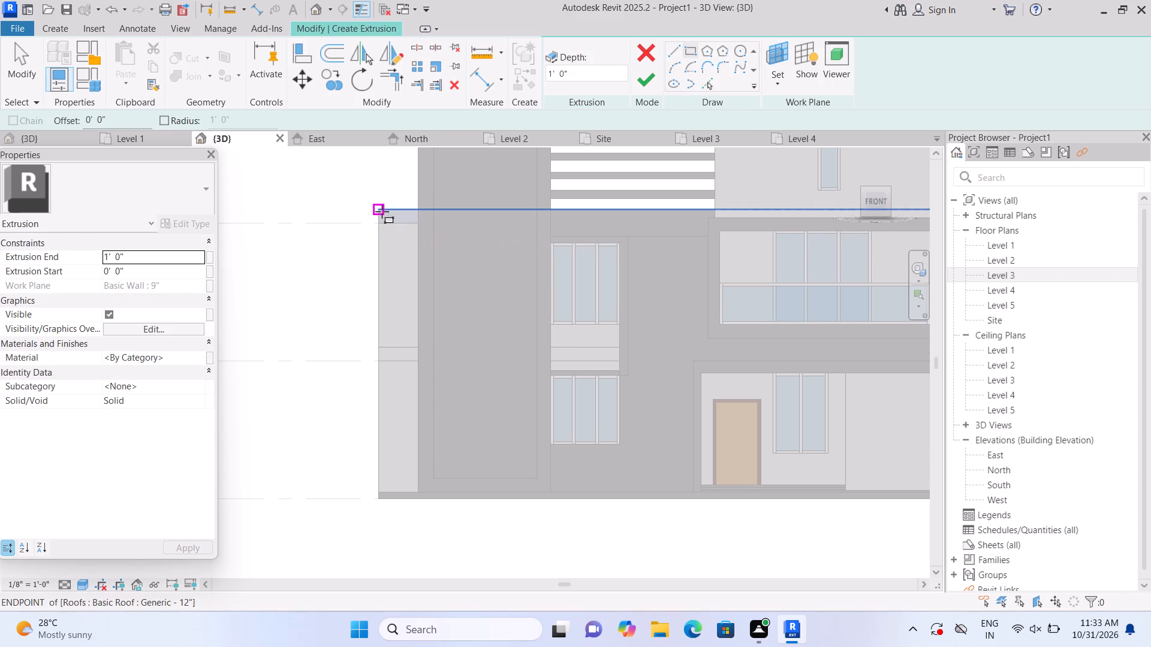
pyautogui.click(381, 210)
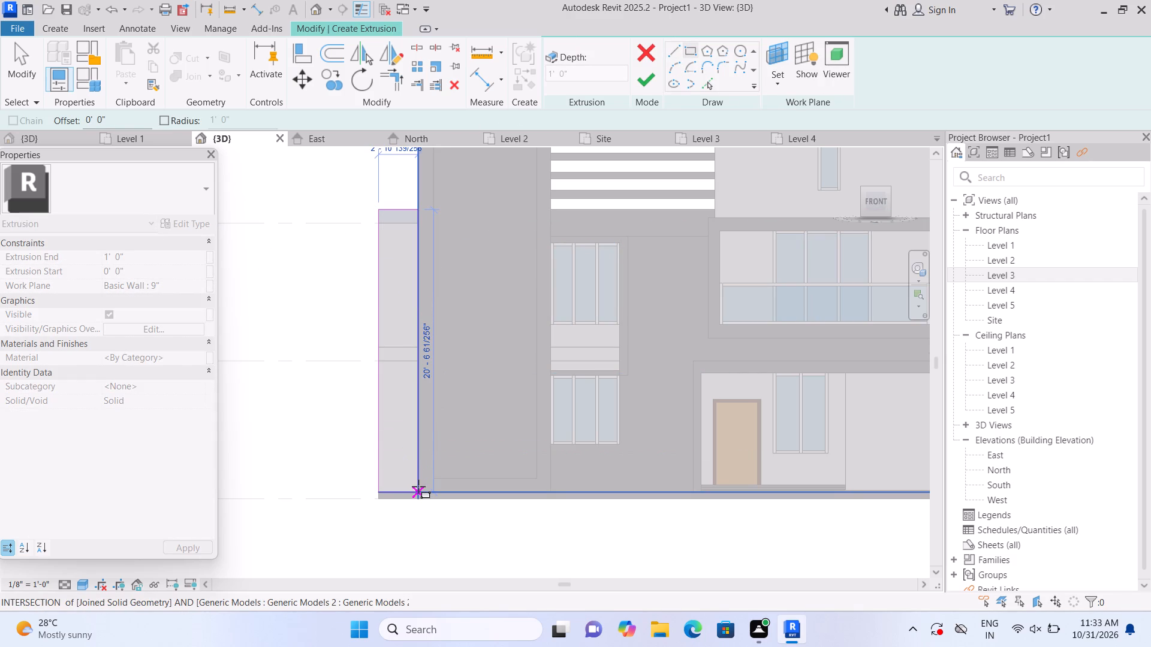
pyautogui.click(418, 486)
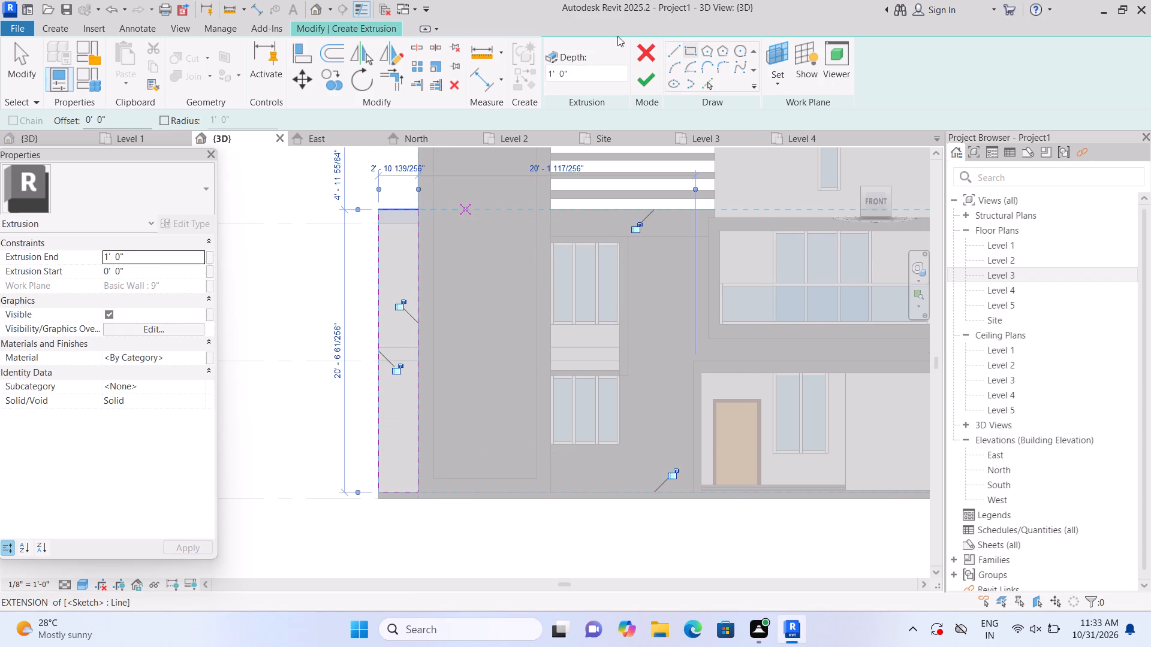
pyautogui.click(641, 79)
# Set the extrusion end of the new full-height strip beside the tower frame to 2".
pyautogui.click(175, 252)
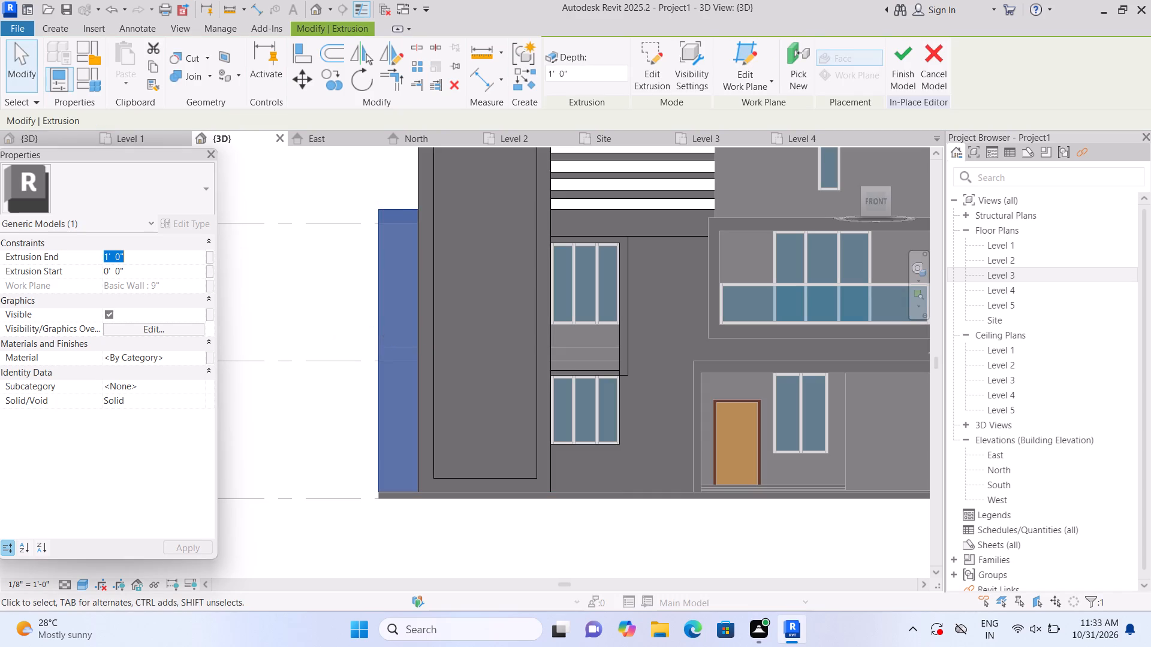
pyautogui.press('BackSpace')
pyautogui.write('2"')
pyautogui.press('Return')
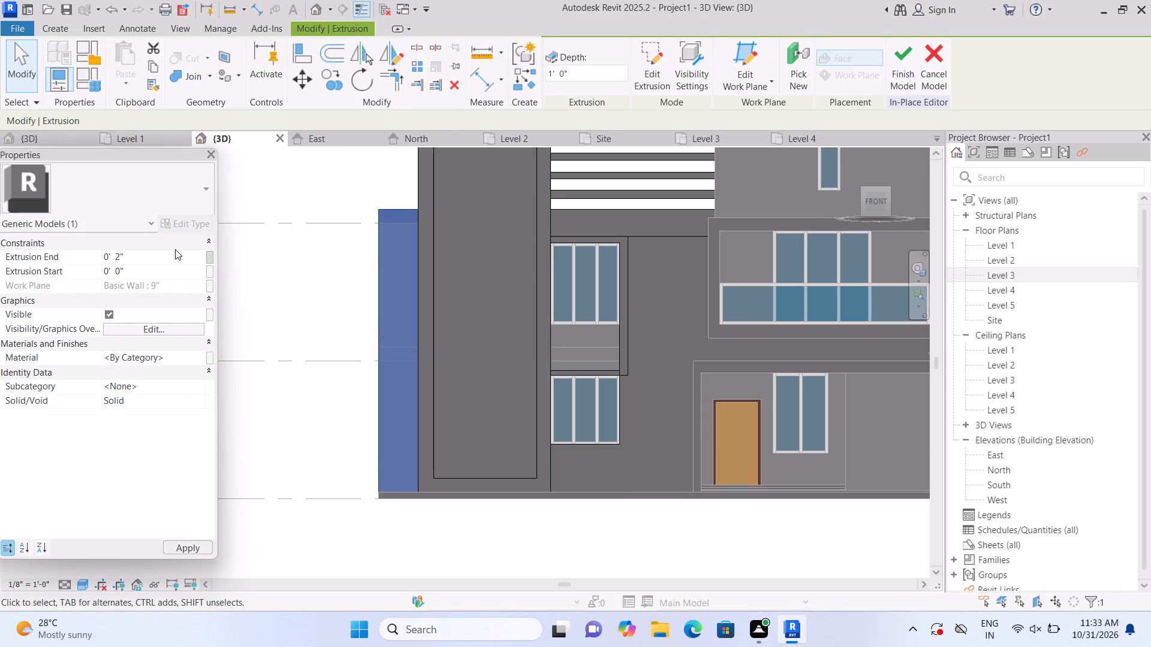
pyautogui.click(286, 317)
# Join the cladding band beneath the horizontal roof bars with the wall panel between the window frame and the balcony.
pyautogui.scroll(-2, 286, 317)
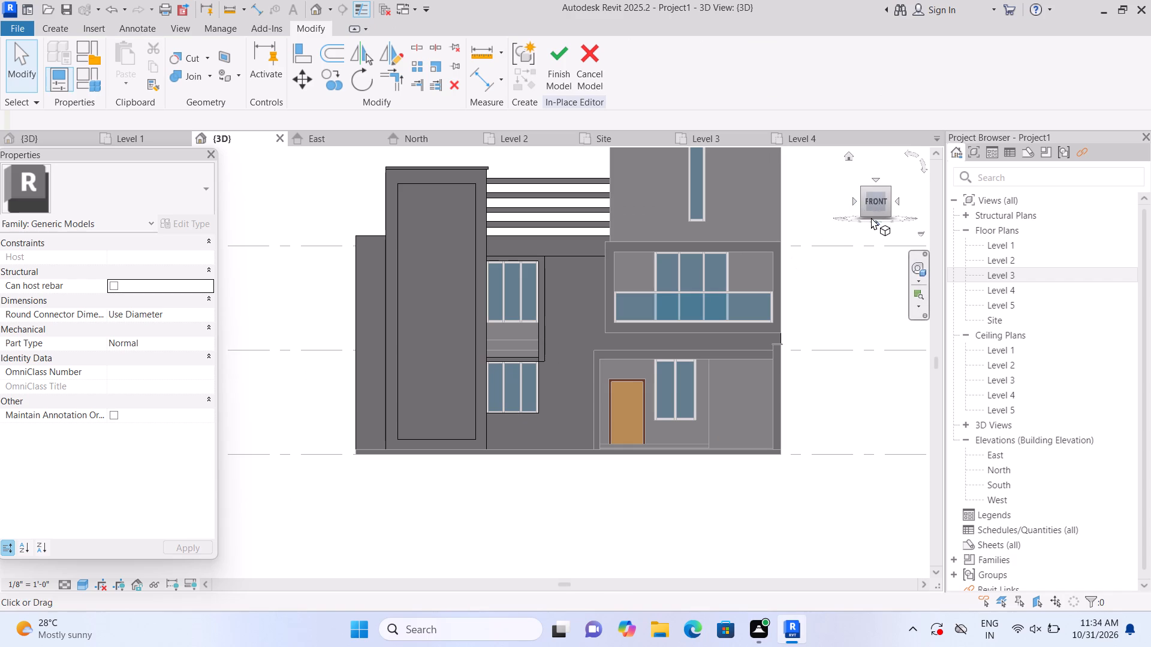
pyautogui.click(849, 156)
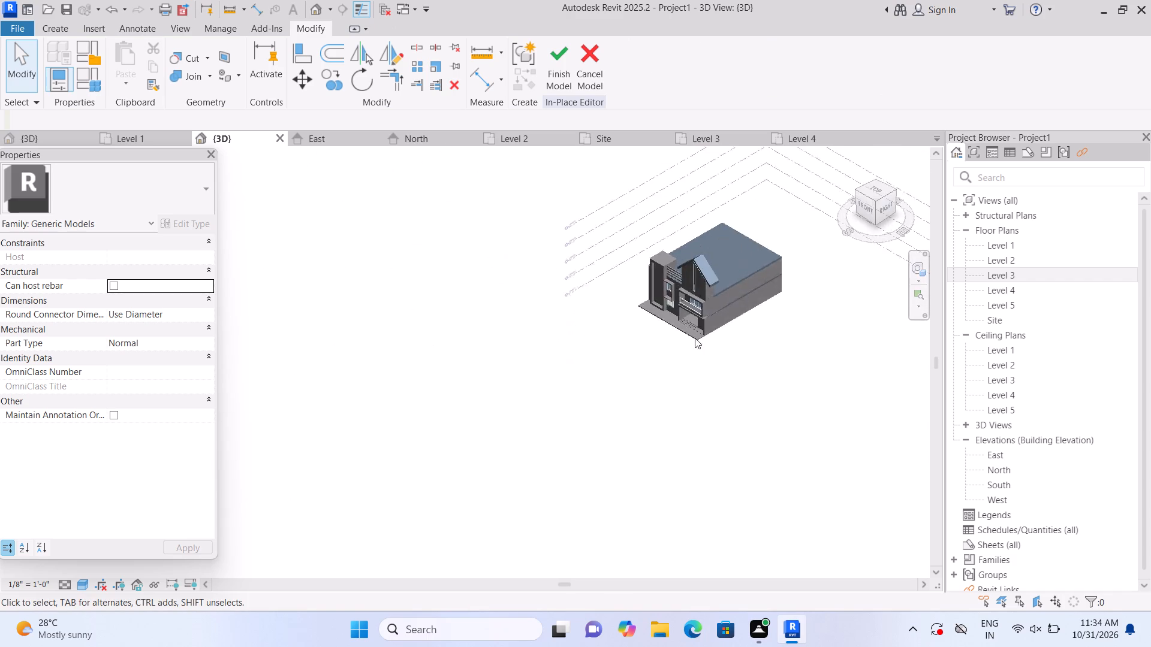
pyautogui.scroll(11, 321, 457)
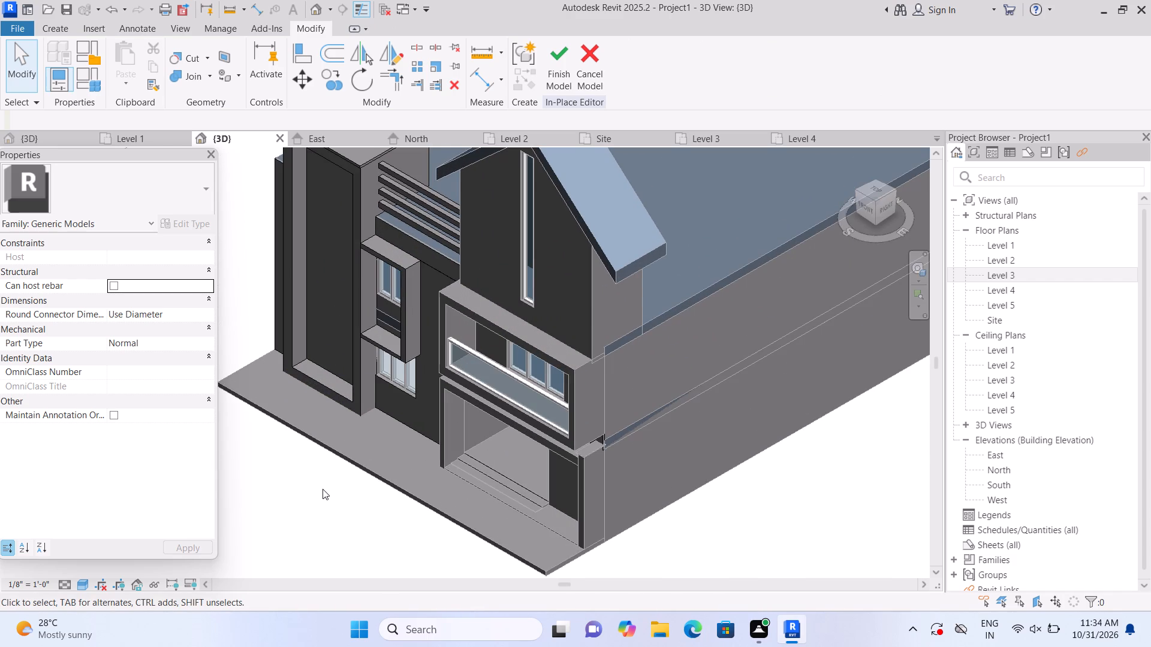
pyautogui.scroll(1, 333, 373)
pyautogui.scroll(3, 438, 313)
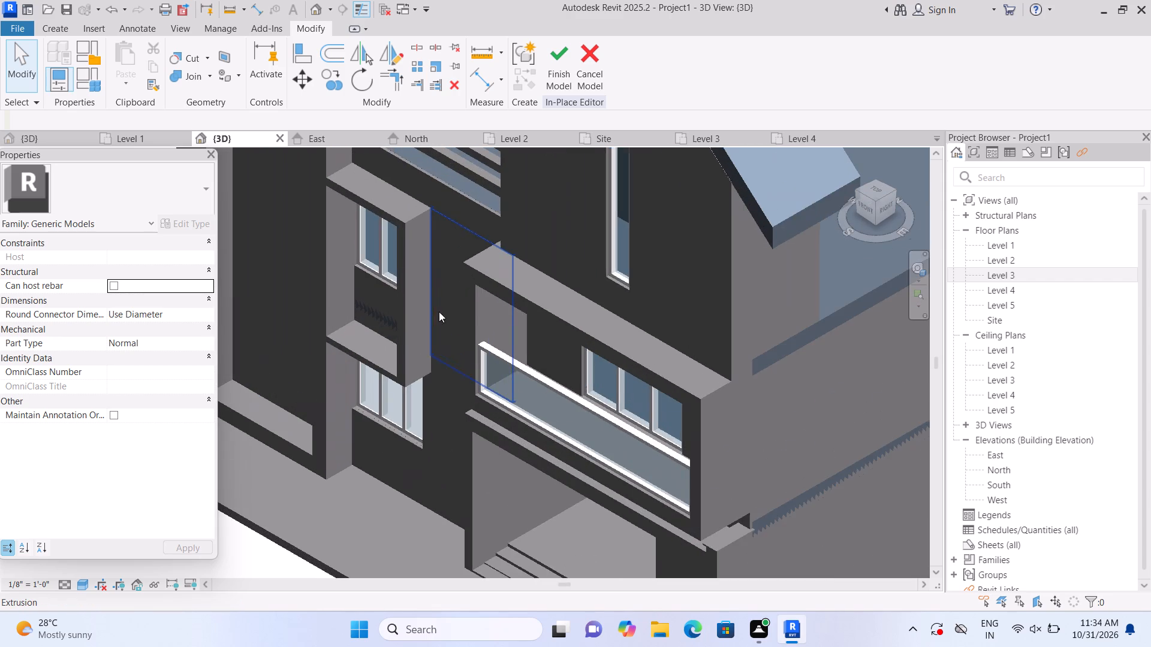
pyautogui.moveTo(405, 448); pyautogui.dragTo(363, 584, button='middle')
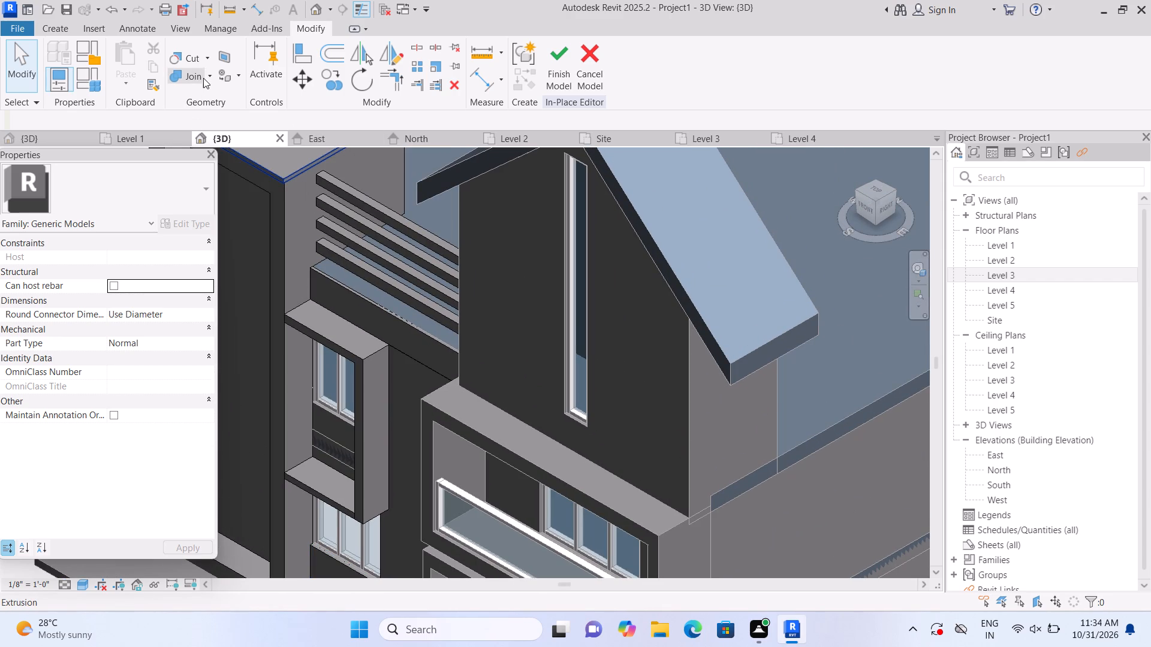
pyautogui.click(207, 74)
pyautogui.click(215, 101)
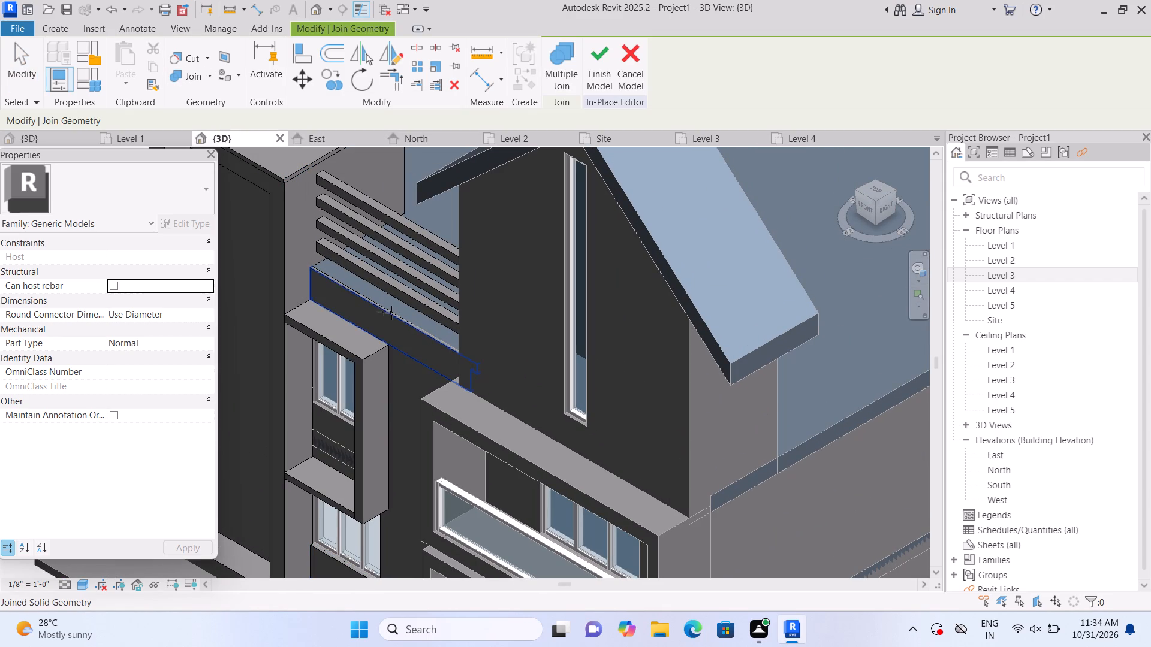
pyautogui.click(391, 313)
pyautogui.click(403, 392)
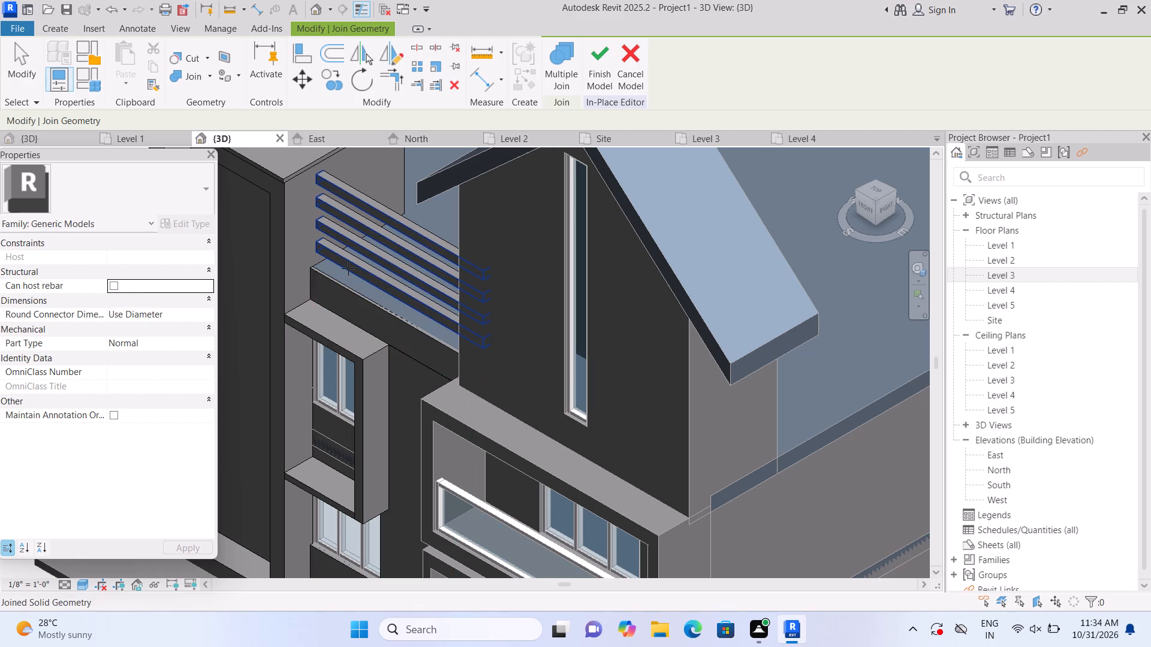
pyautogui.press('Escape')
# Stretch the top edge of the cladding panel beside the window frame up to the band beneath the roof bars.
pyautogui.scroll(7, 384, 406)
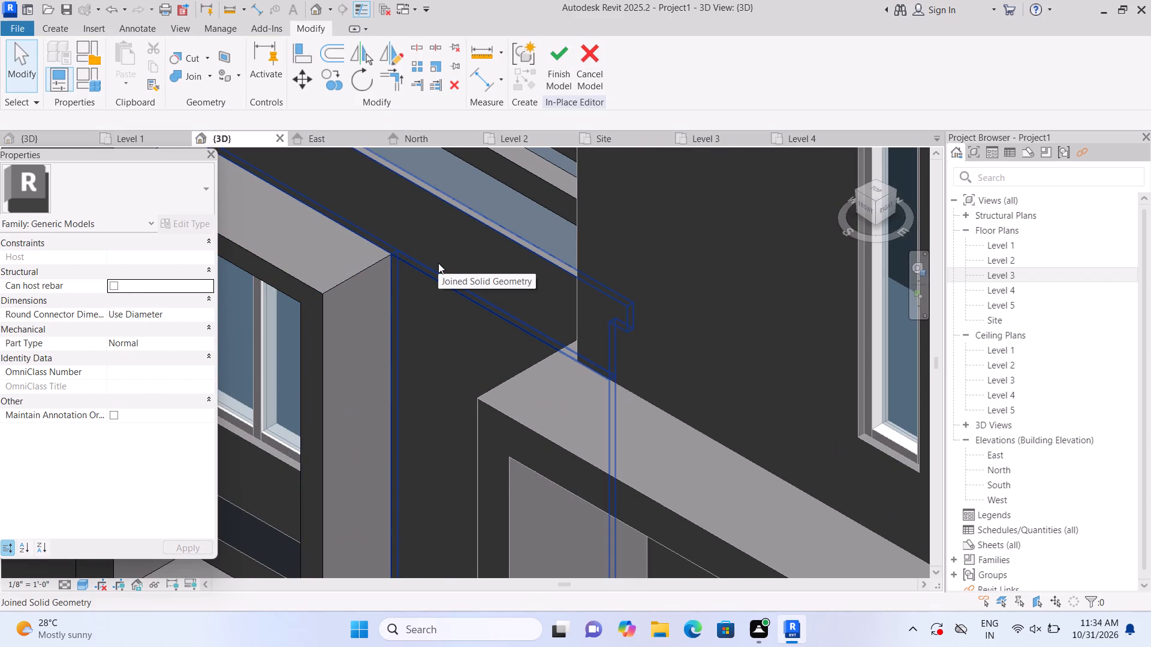
pyautogui.keyDown('shift'); pyautogui.moveTo(415, 380); pyautogui.dragTo(427, 388, button='middle'); pyautogui.keyUp('shift')
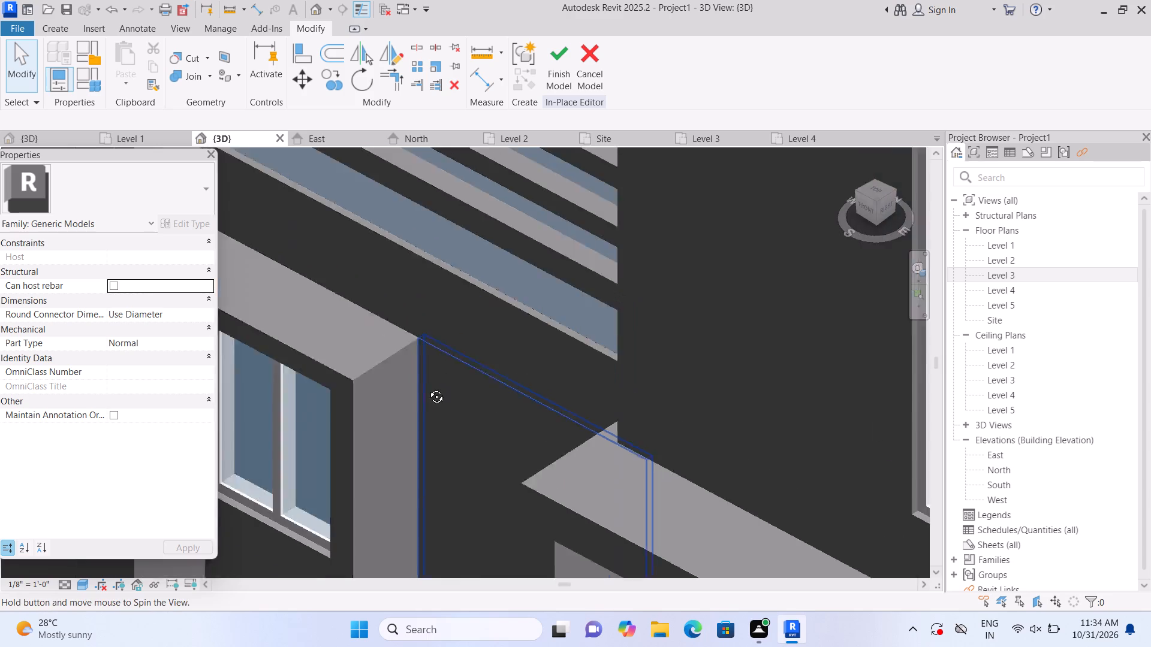
pyautogui.keyDown('shift'); pyautogui.moveTo(427, 388); pyautogui.dragTo(508, 392, button='middle'); pyautogui.keyUp('shift')
pyautogui.scroll(-4, 503, 386)
pyautogui.scroll(-8, 629, 488)
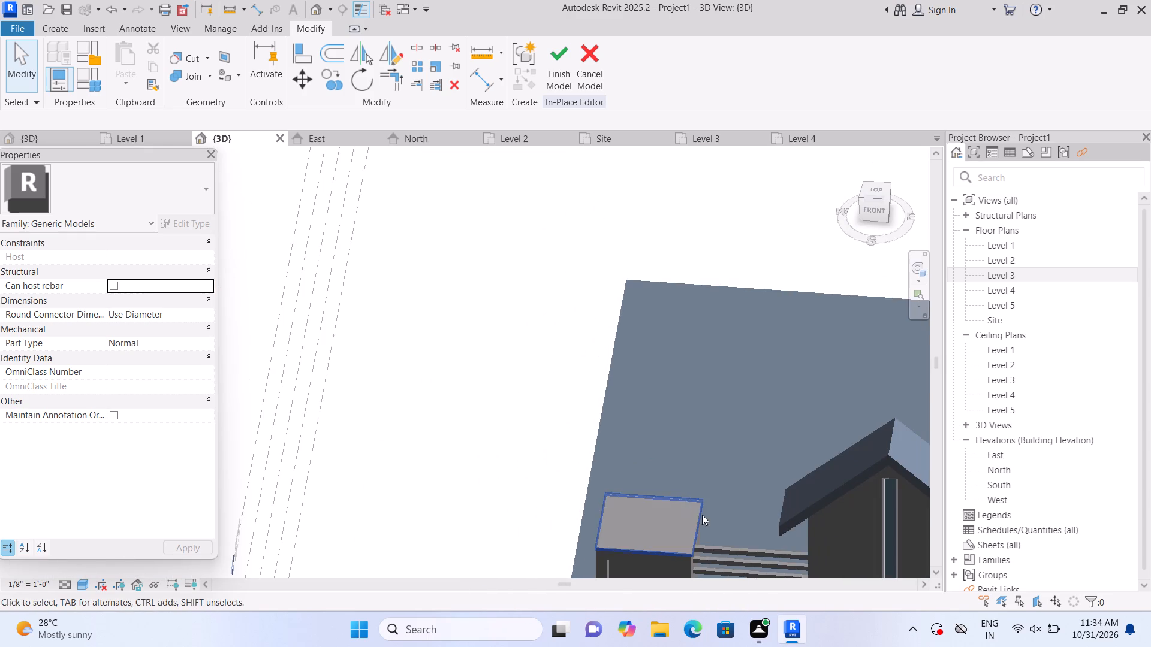
pyautogui.moveTo(713, 552); pyautogui.dragTo(655, 283, button='middle')
pyautogui.keyDown('shift'); pyautogui.moveTo(661, 500); pyautogui.dragTo(644, 412, button='middle'); pyautogui.keyUp('shift')
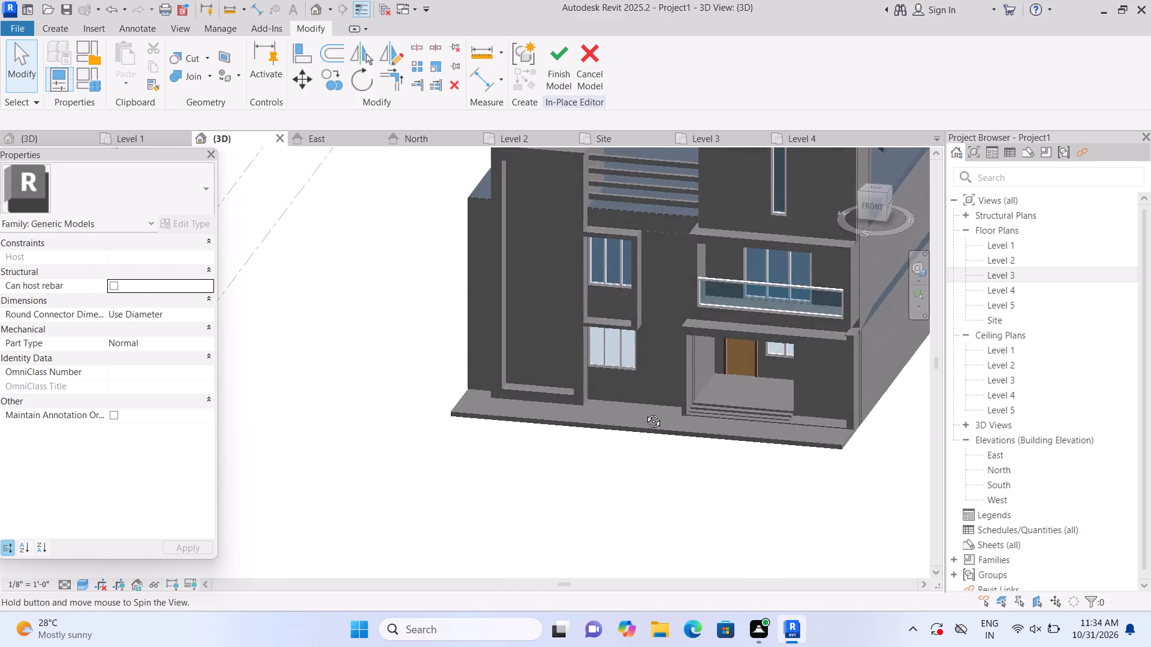
pyautogui.keyDown('shift'); pyautogui.moveTo(644, 412); pyautogui.dragTo(643, 405, button='middle'); pyautogui.keyUp('shift')
pyautogui.moveTo(628, 273); pyautogui.dragTo(612, 509, button='middle')
pyautogui.scroll(4, 622, 507)
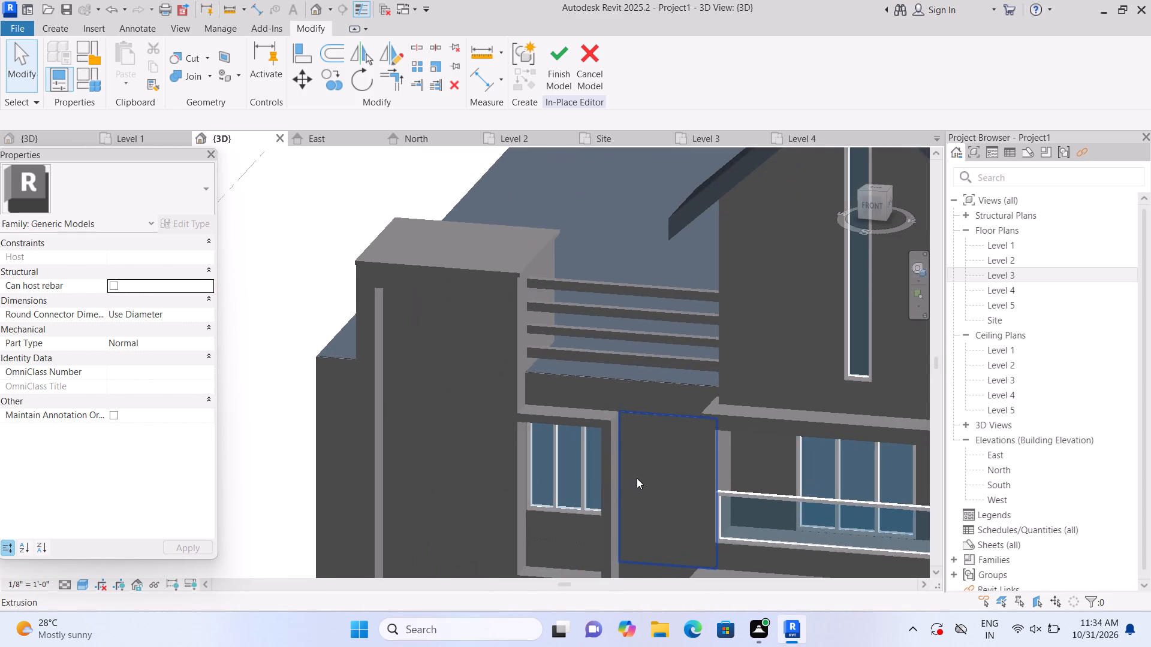
pyautogui.scroll(4, 637, 478)
pyautogui.click(654, 480)
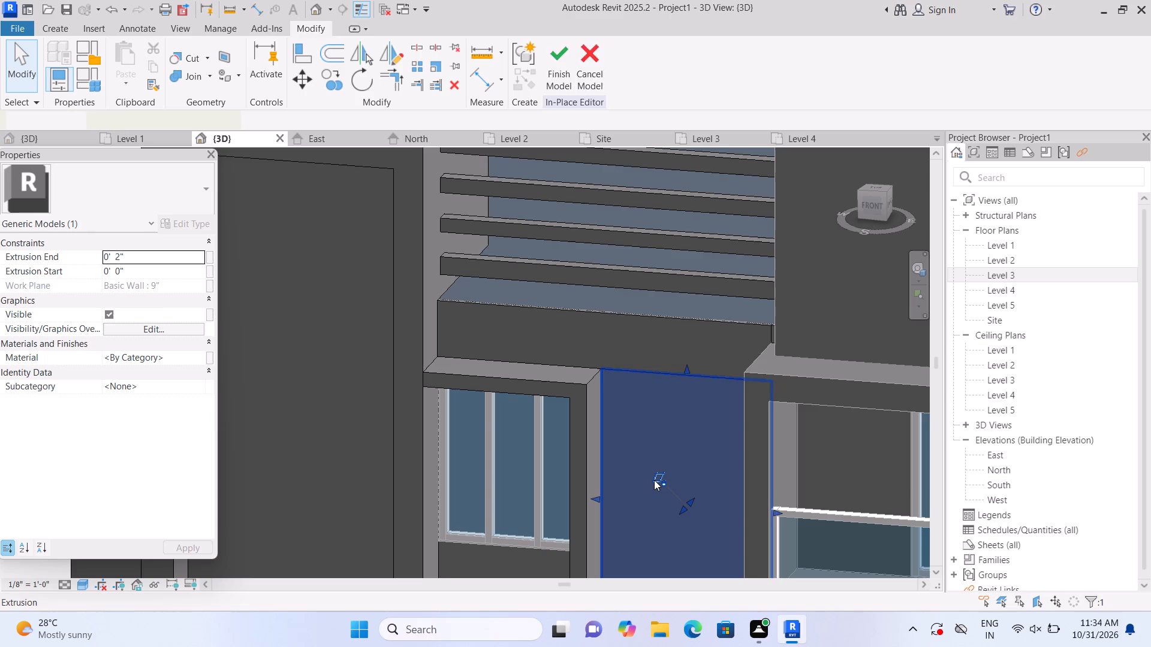
pyautogui.scroll(2, 654, 480)
pyautogui.click(649, 301)
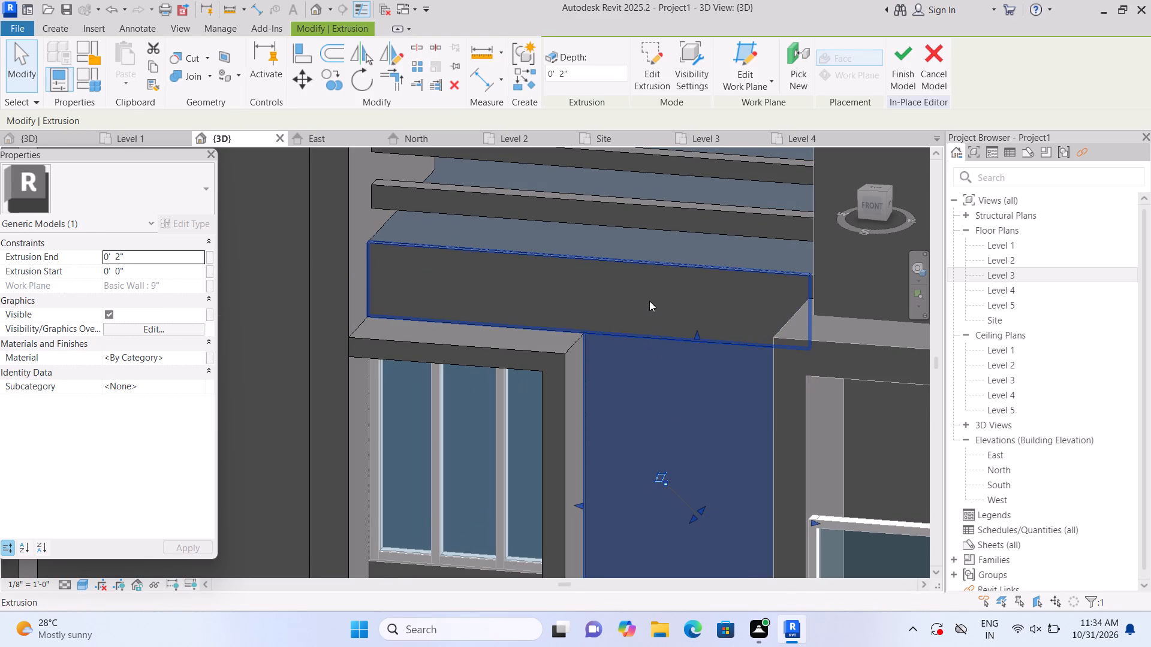
pyautogui.press('Escape')
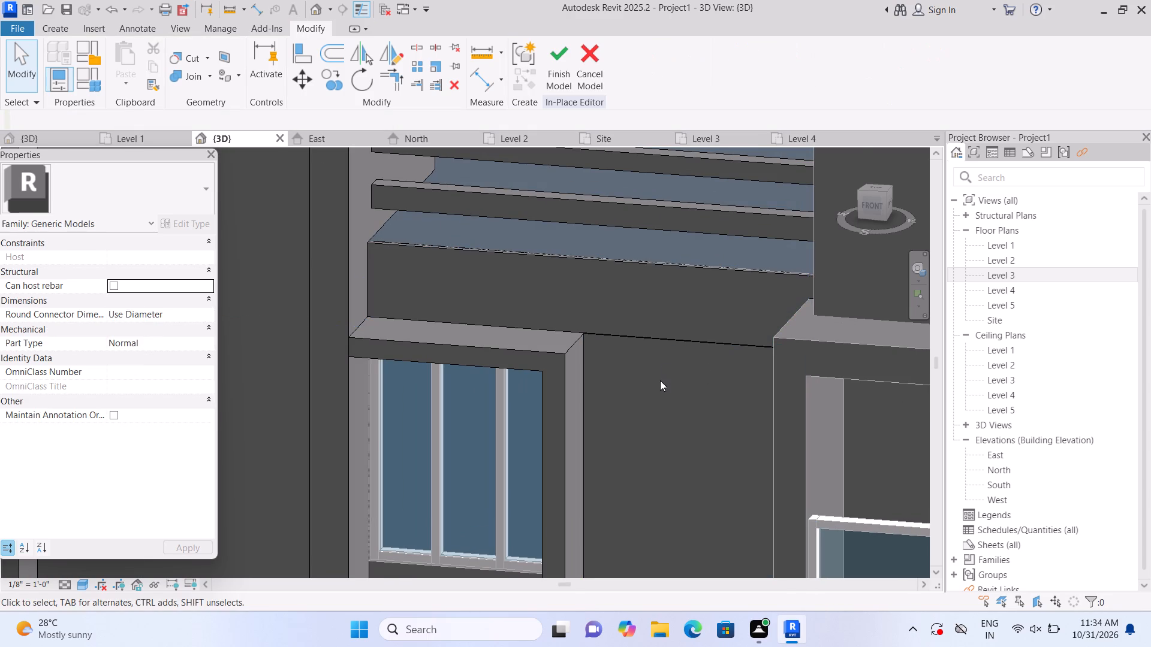
pyautogui.scroll(2, 659, 380)
pyautogui.click(647, 313)
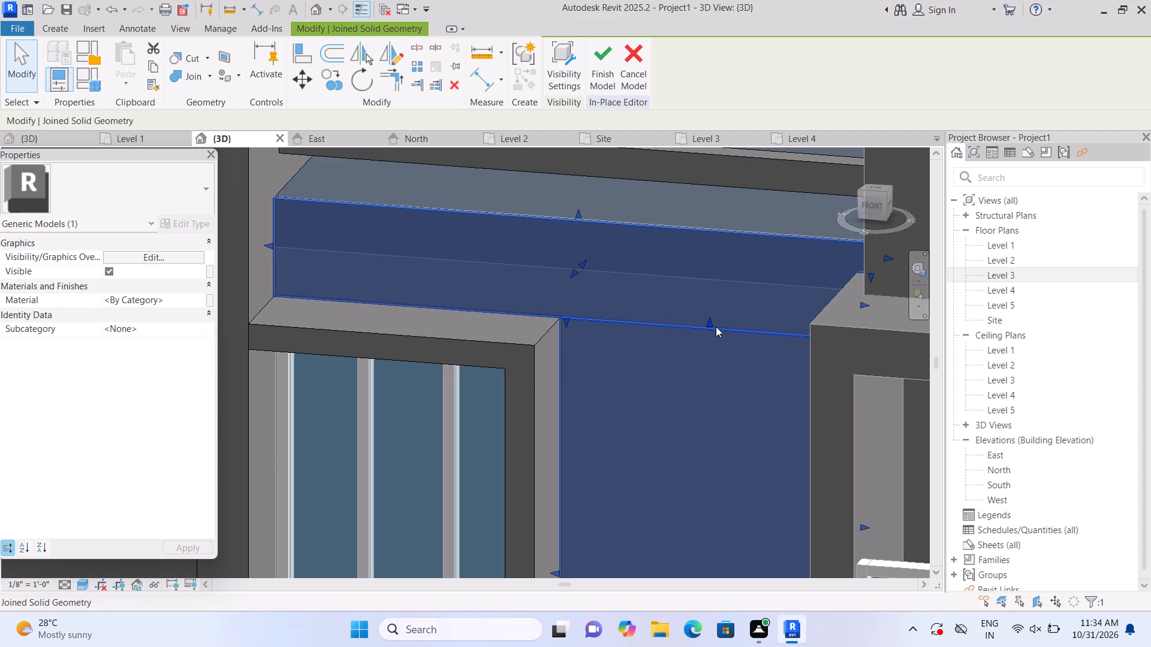
pyautogui.moveTo(708, 323); pyautogui.dragTo(713, 304)
pyautogui.press('Escape')
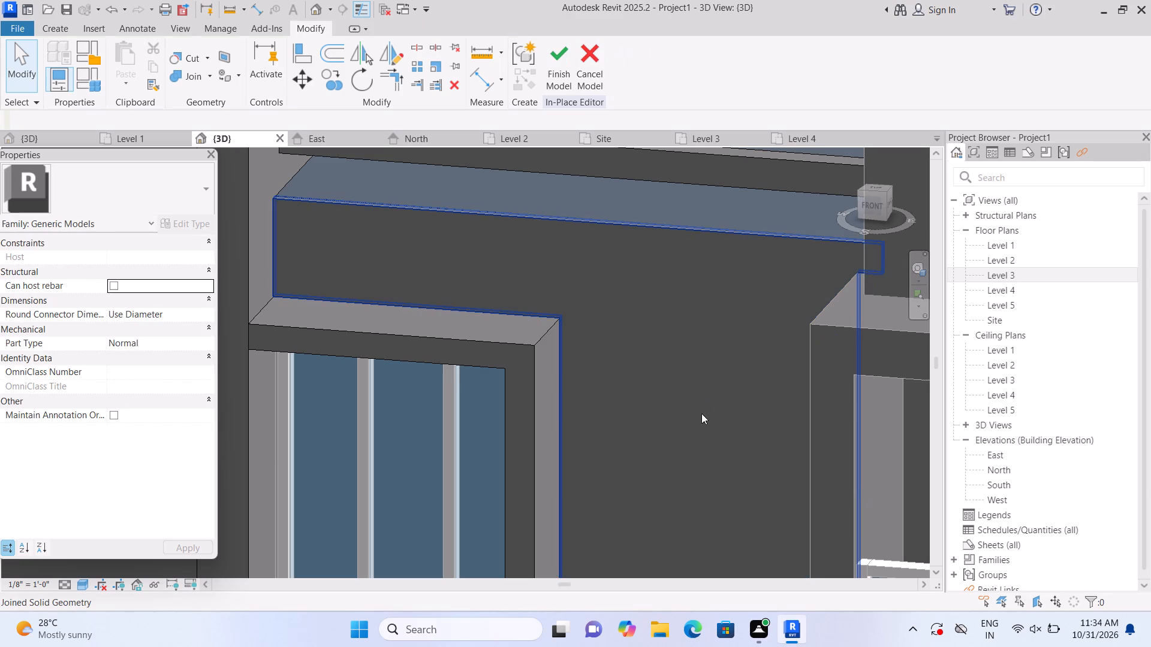
# Examine the front facade cladding and window frame in front and angled 3D views.
pyautogui.scroll(-7, 640, 534)
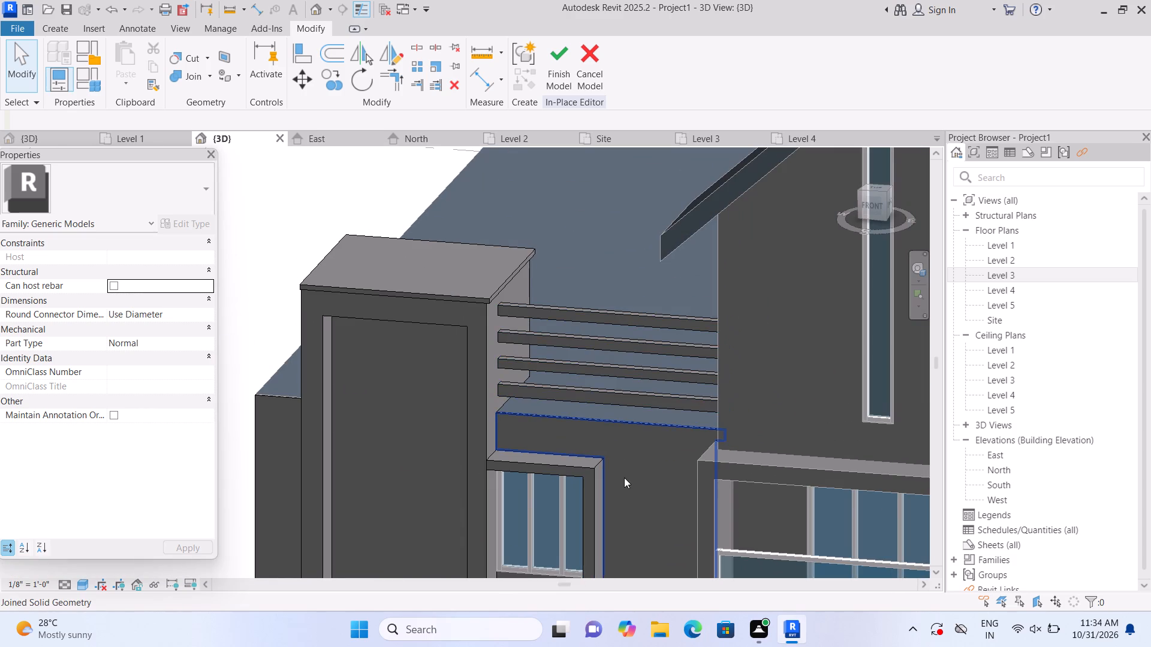
pyautogui.moveTo(622, 482); pyautogui.dragTo(586, 195, button='middle')
pyautogui.scroll(-2, 501, 574)
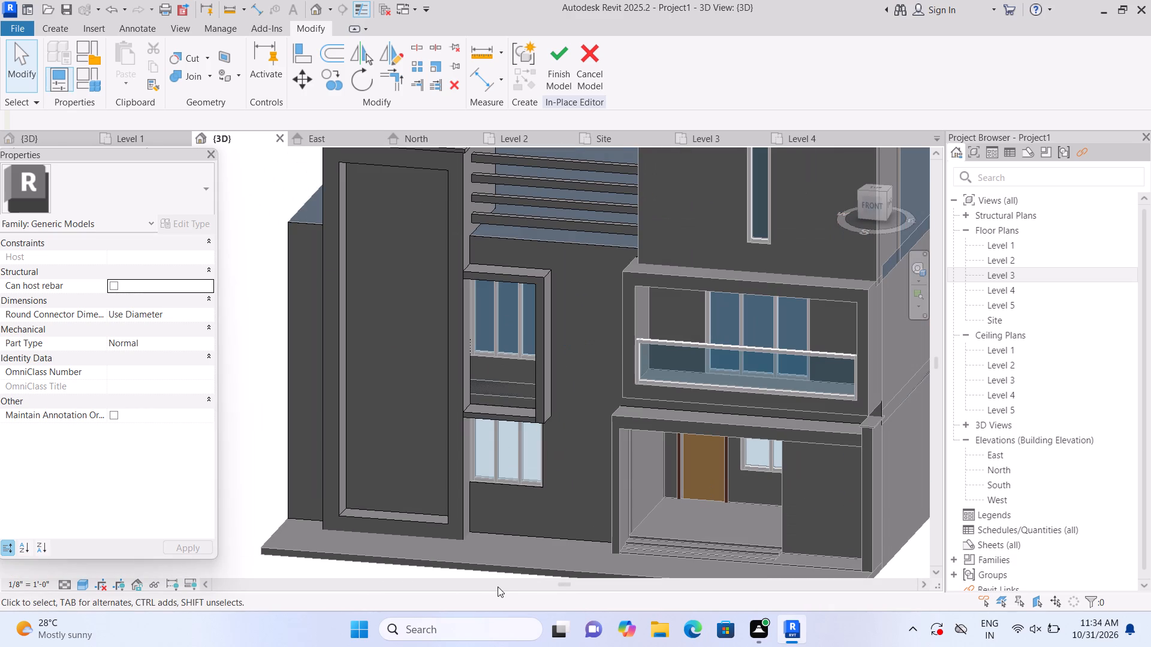
pyautogui.click(882, 199)
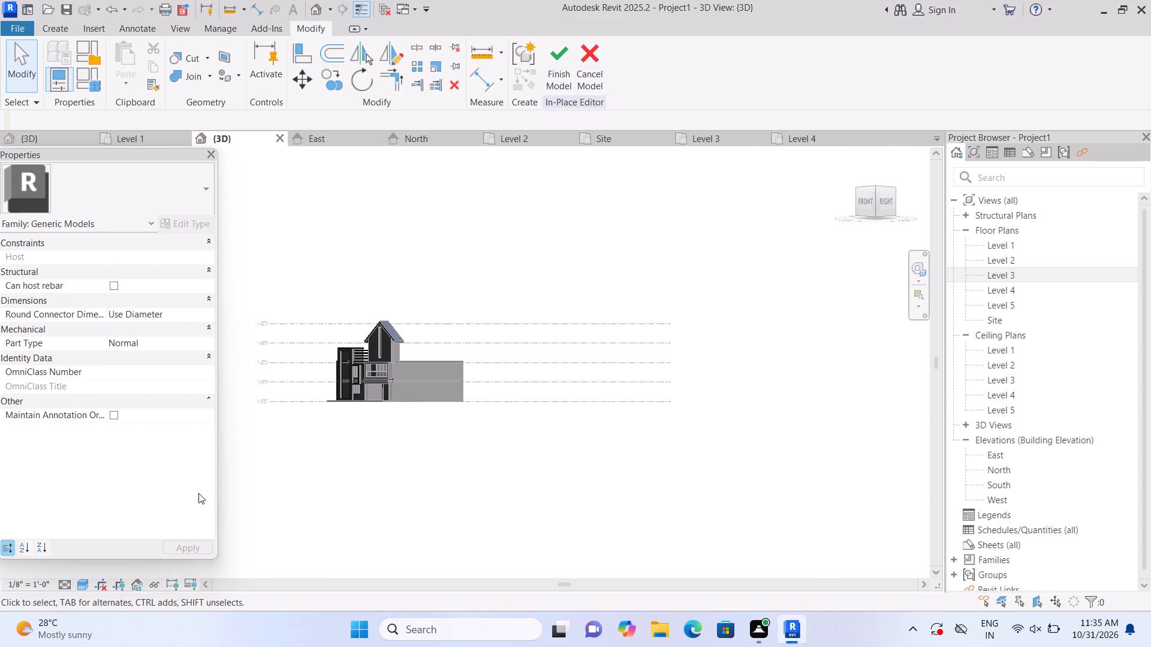
pyautogui.scroll(1, 189, 491)
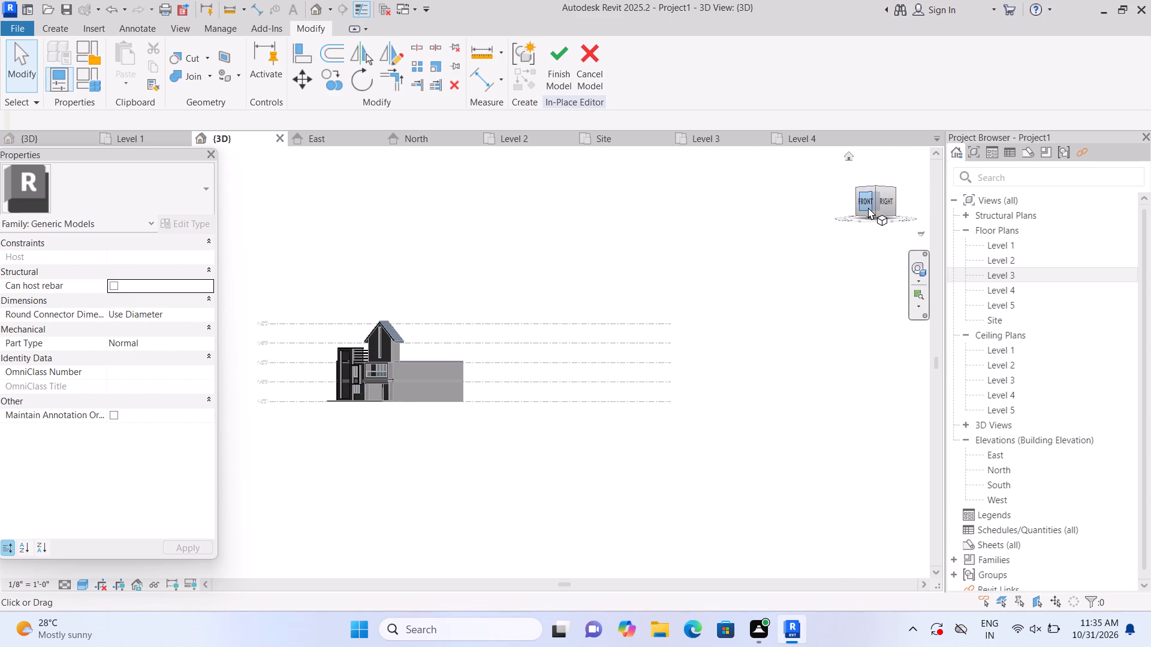
pyautogui.click(868, 207)
pyautogui.scroll(3, 297, 406)
pyautogui.scroll(4, 423, 347)
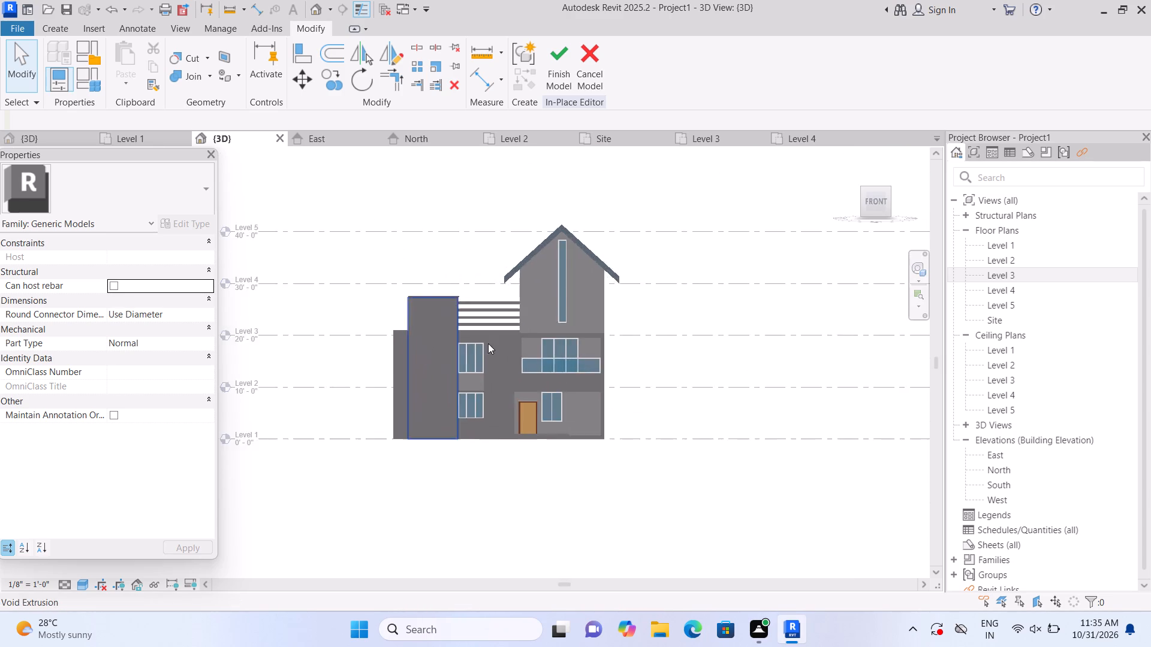
pyautogui.scroll(3, 488, 343)
pyautogui.scroll(2, 484, 407)
pyautogui.scroll(5, 430, 400)
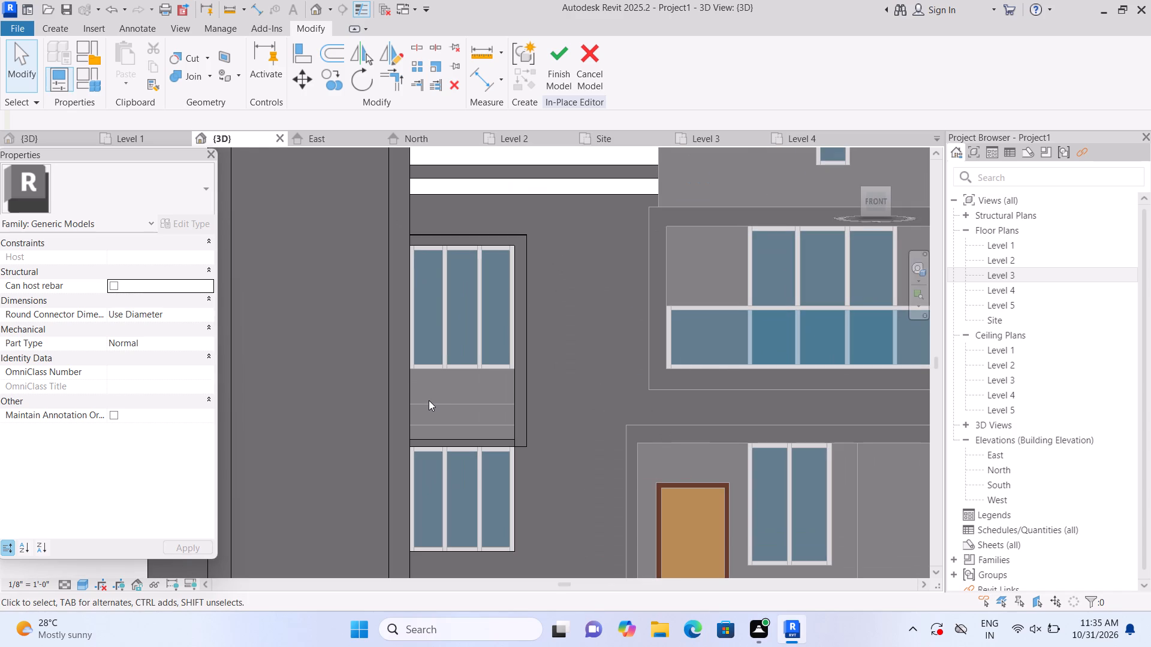
pyautogui.scroll(2, 469, 479)
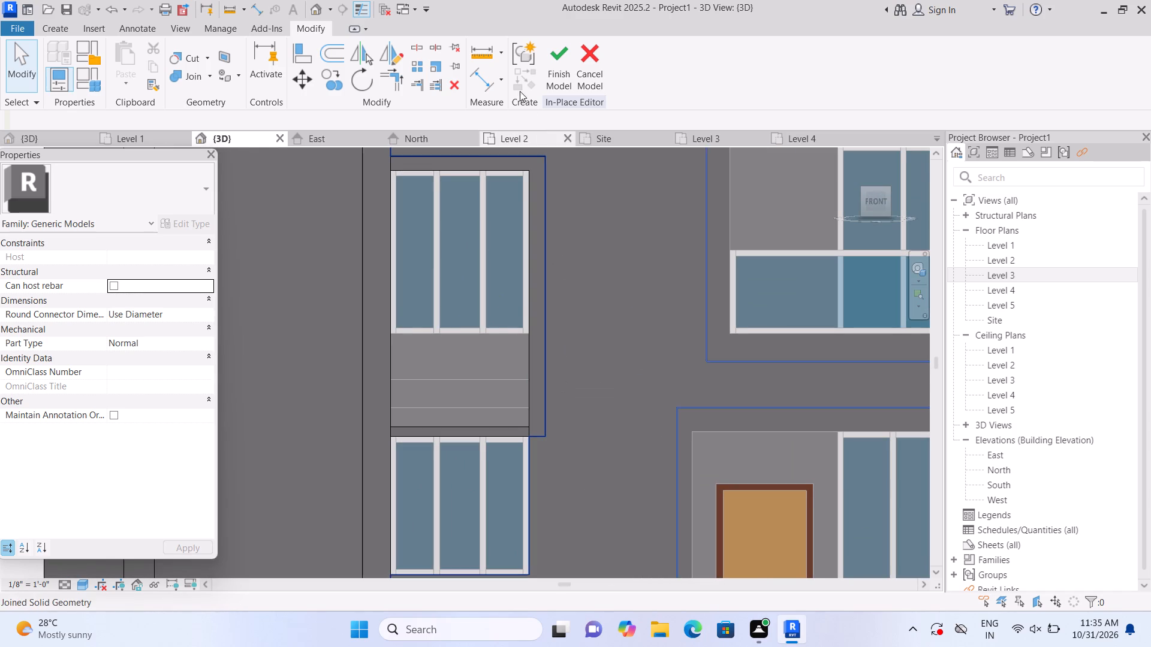
pyautogui.click(850, 155)
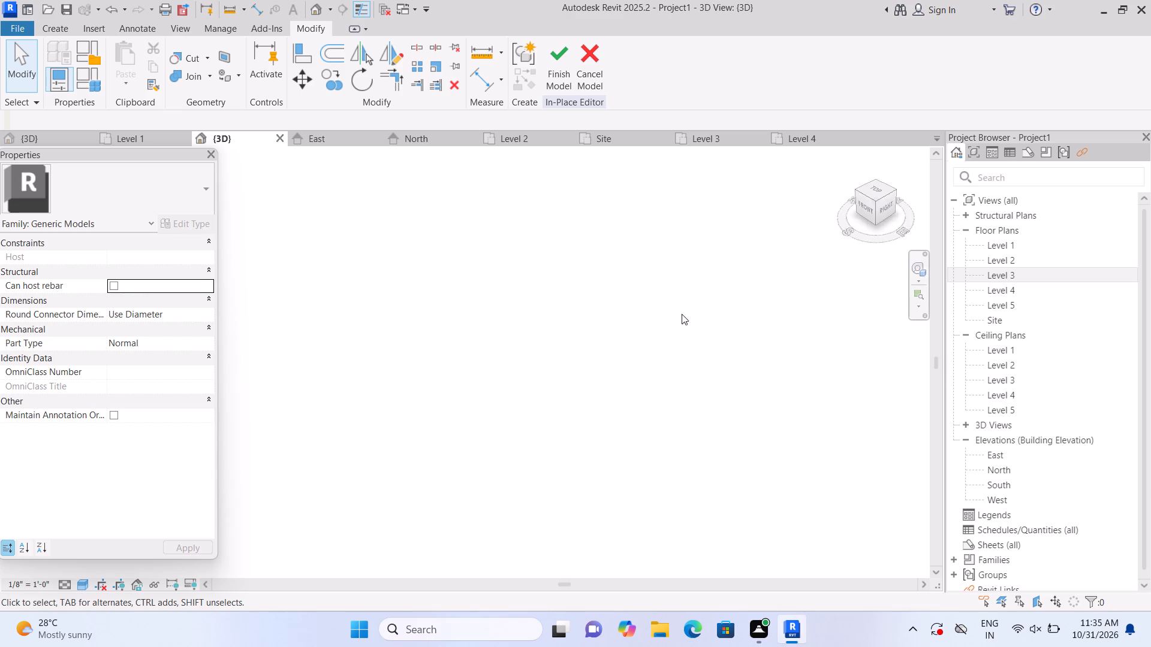
pyautogui.scroll(10, 341, 385)
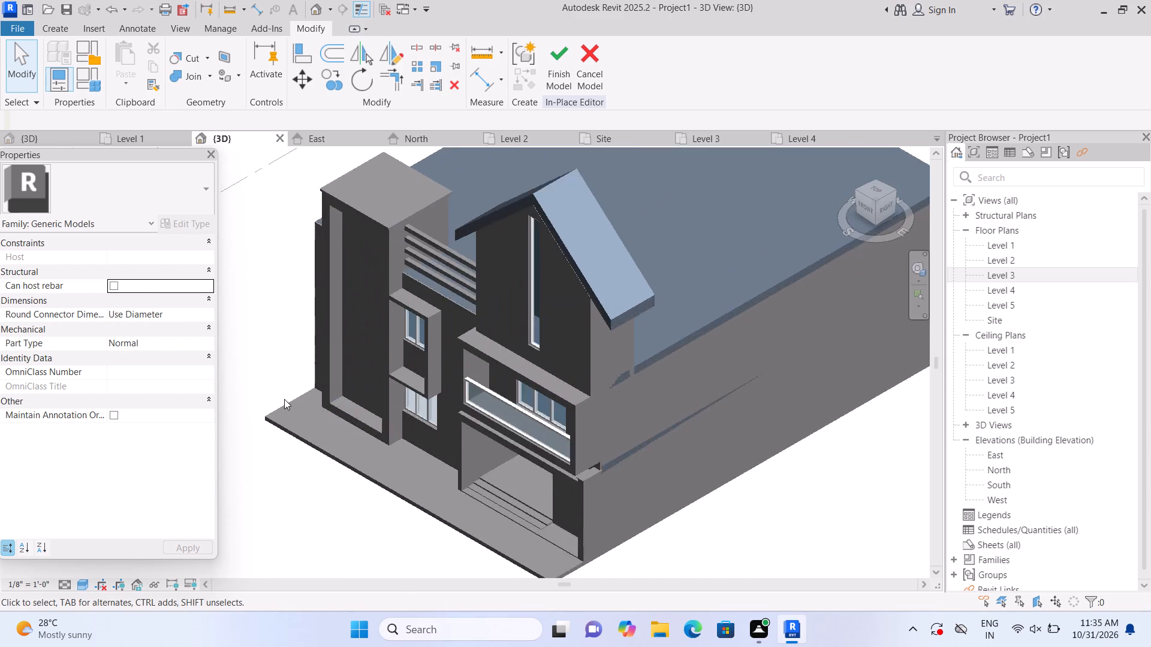
pyautogui.scroll(2, 284, 399)
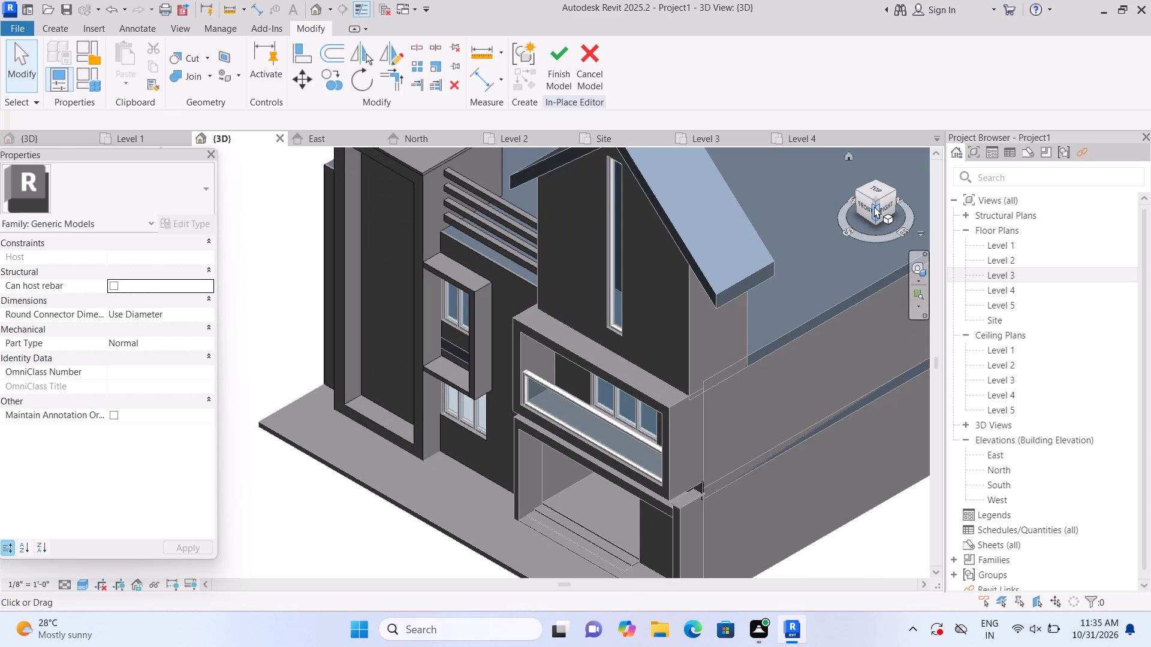
# Thicken the window frame's bottom bar, between the upper and lower three-pane windows, by moving its top edge slightly upward.
pyautogui.click(874, 206)
pyautogui.click(865, 198)
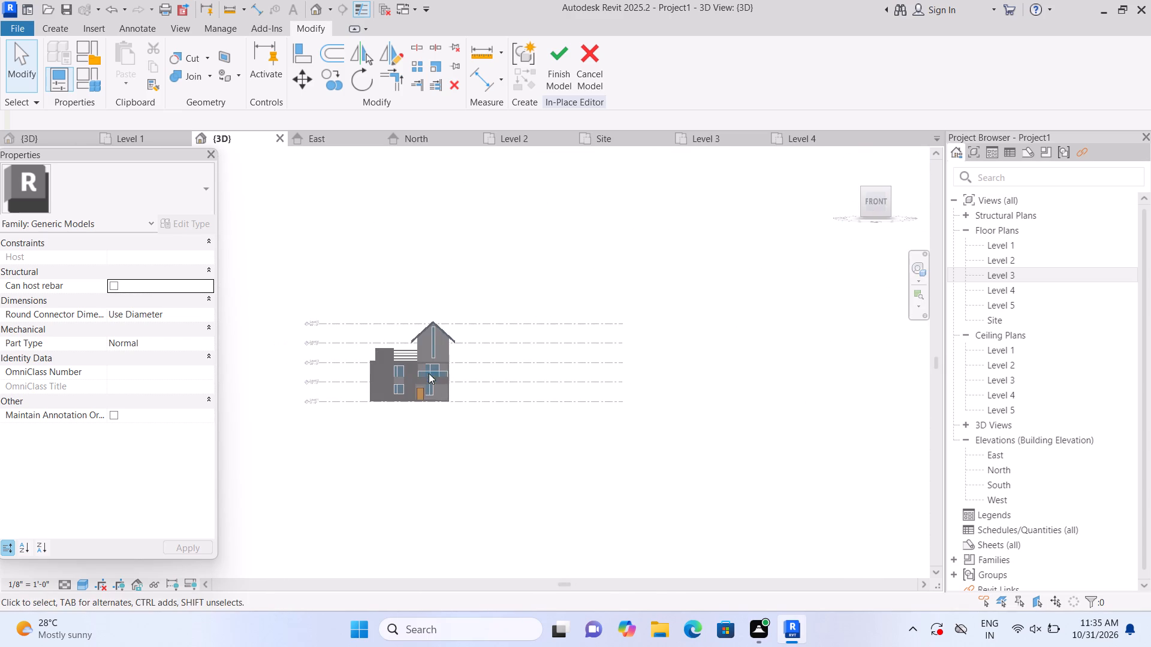
pyautogui.scroll(18, 415, 374)
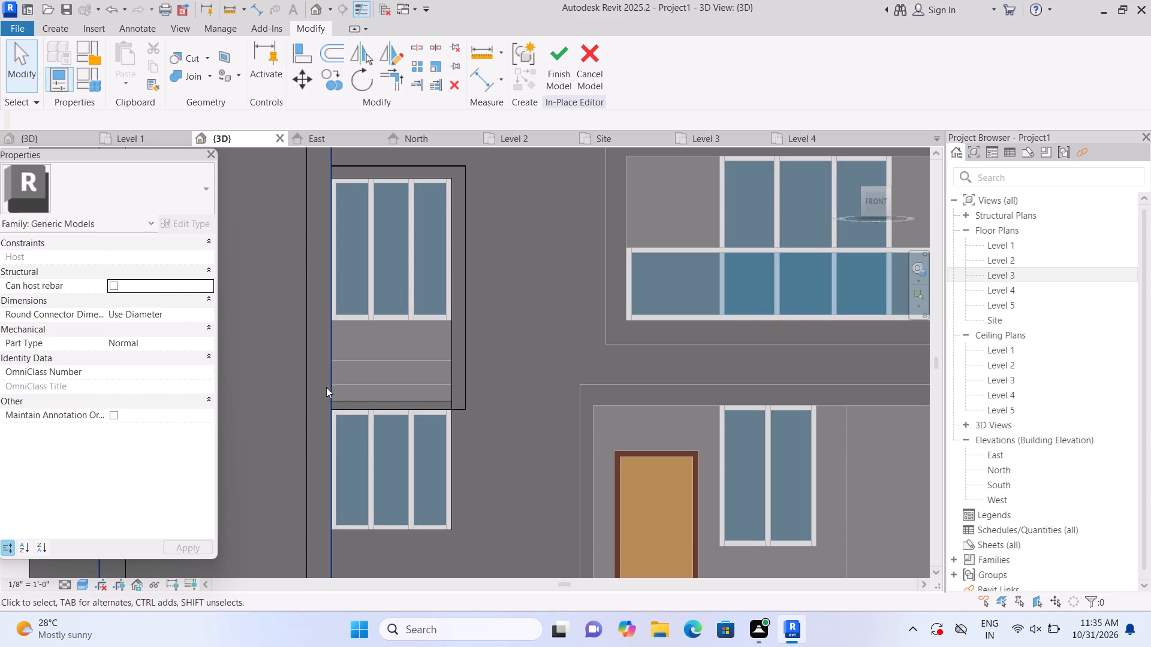
pyautogui.click(356, 398)
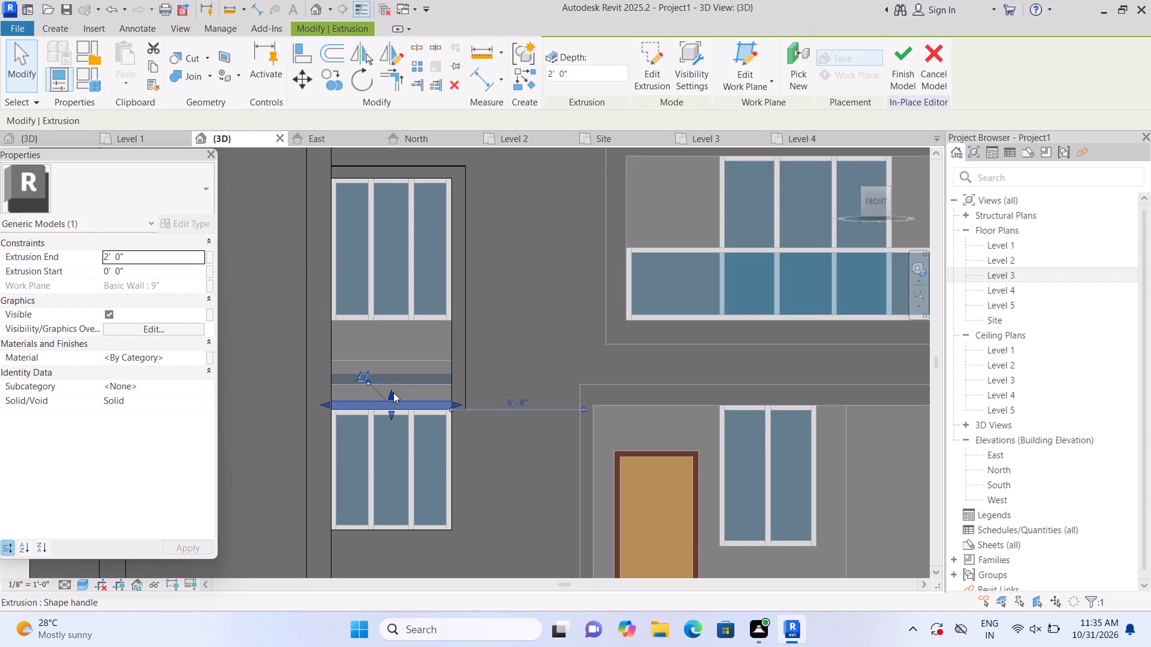
pyautogui.click(390, 392)
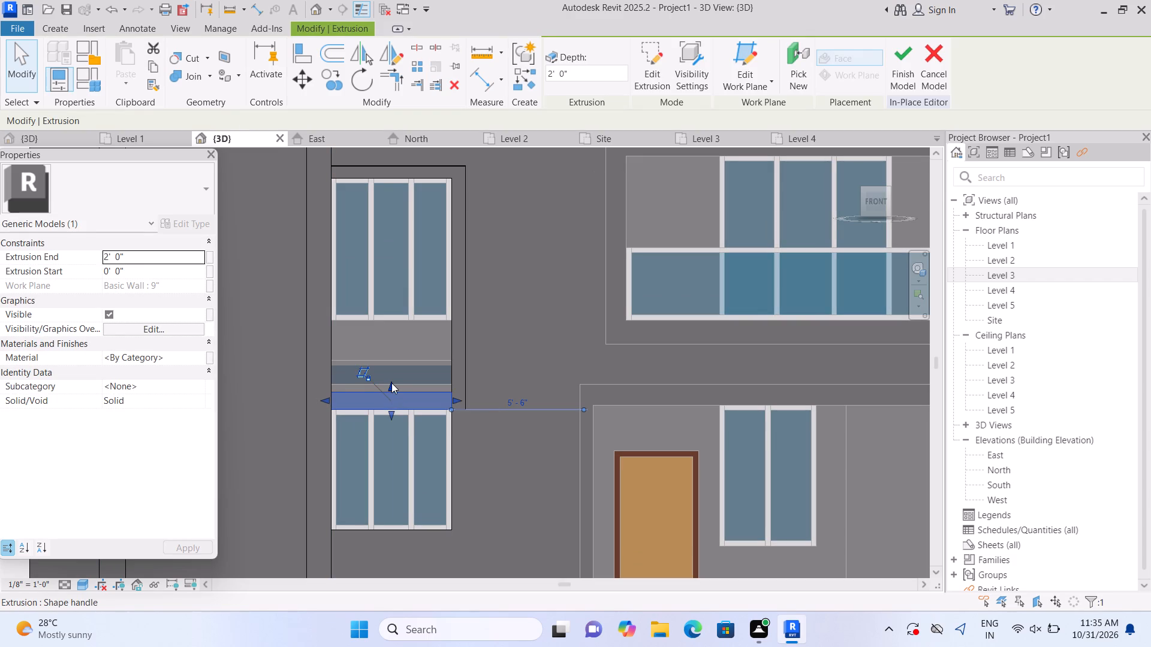
pyautogui.moveTo(391, 382); pyautogui.dragTo(392, 395)
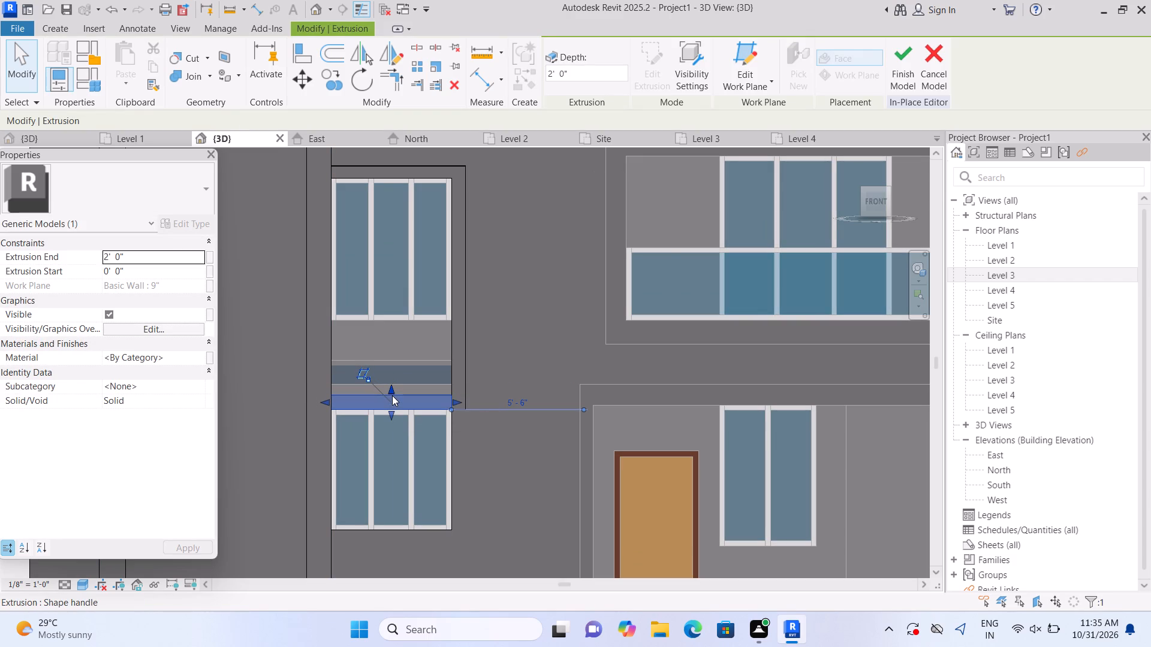
pyautogui.press('Escape')
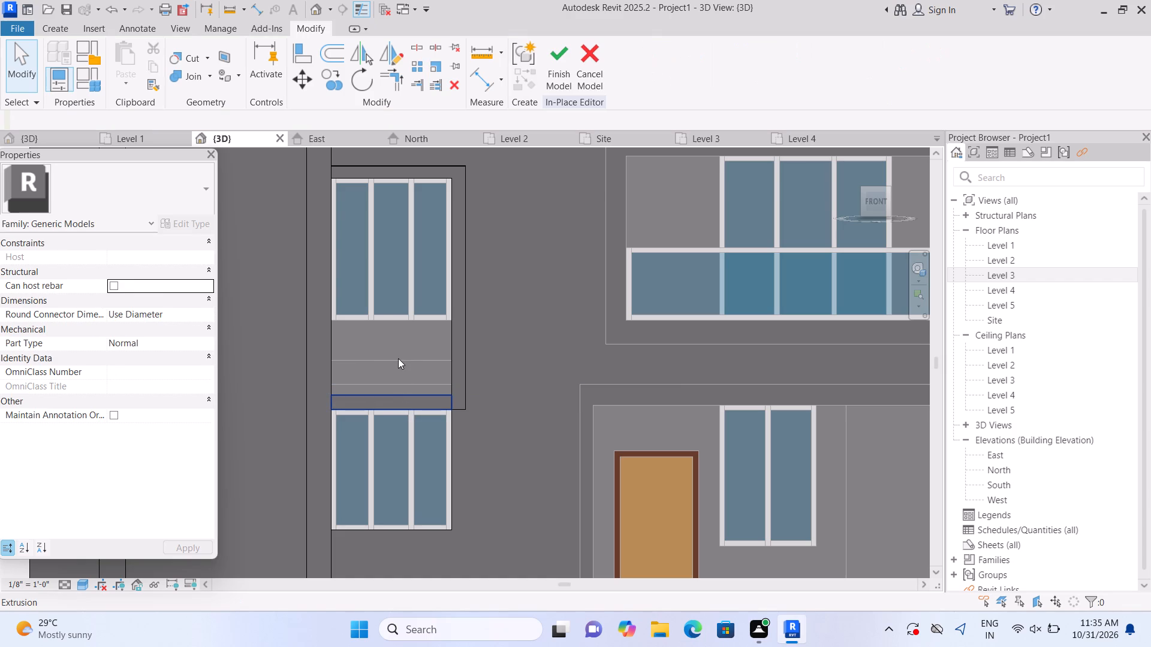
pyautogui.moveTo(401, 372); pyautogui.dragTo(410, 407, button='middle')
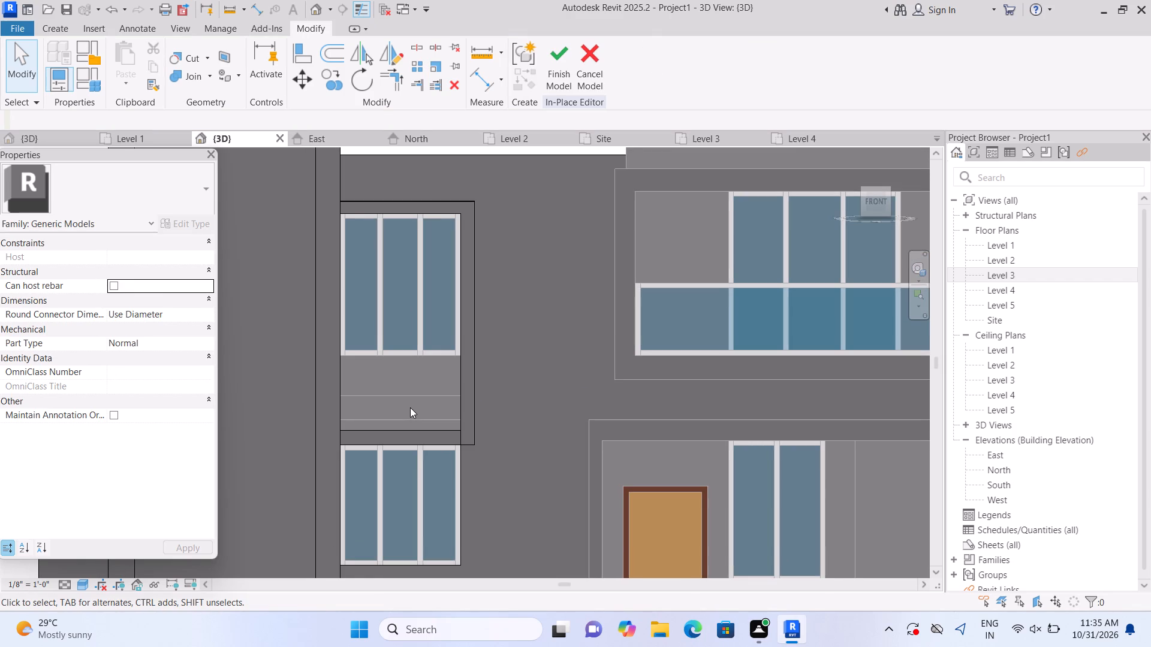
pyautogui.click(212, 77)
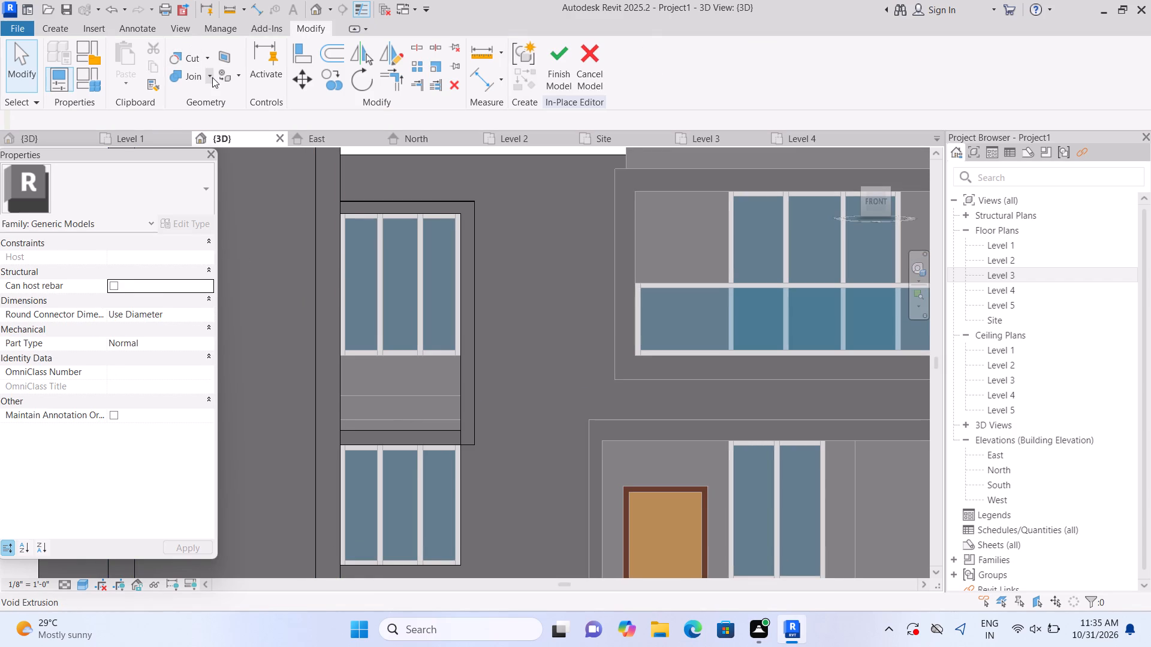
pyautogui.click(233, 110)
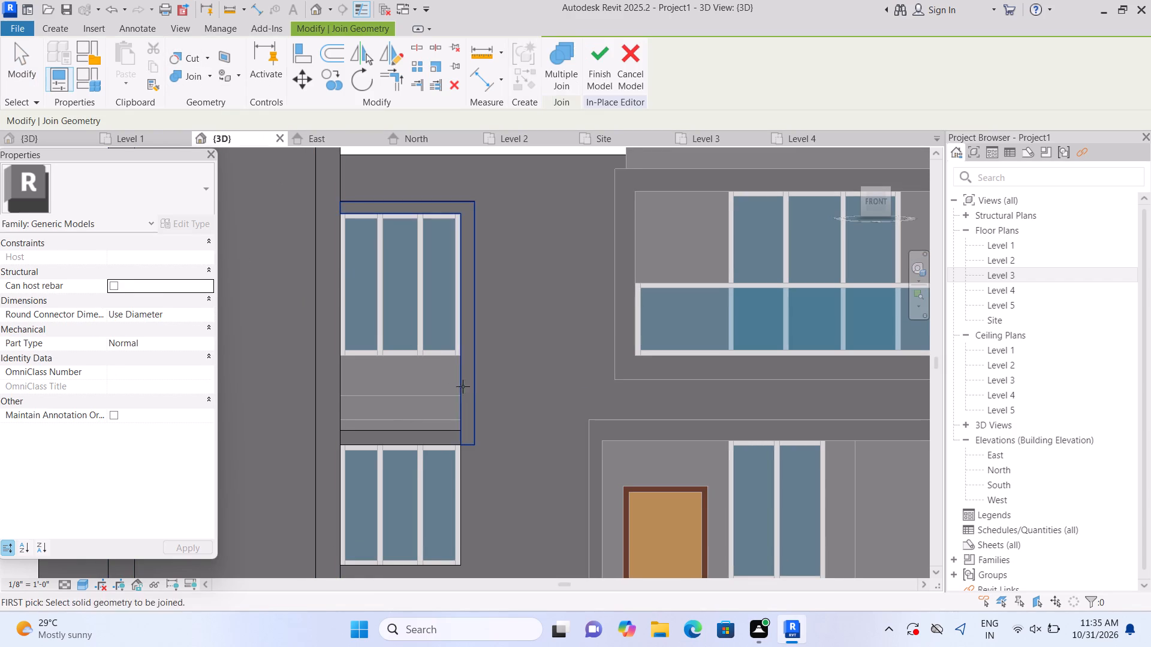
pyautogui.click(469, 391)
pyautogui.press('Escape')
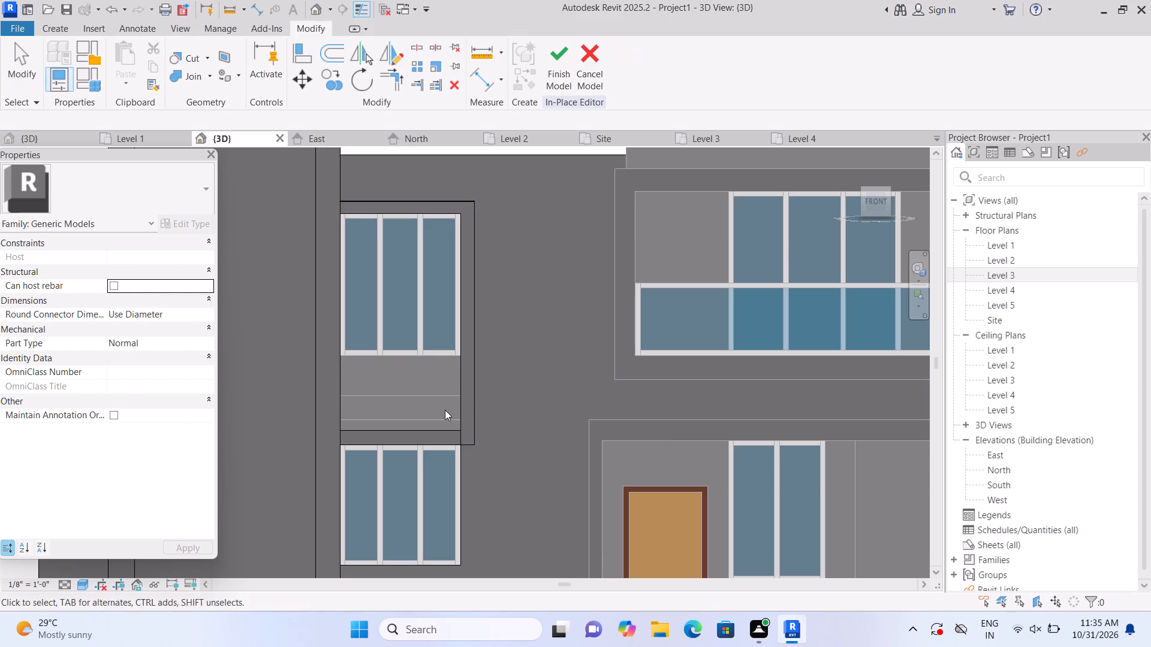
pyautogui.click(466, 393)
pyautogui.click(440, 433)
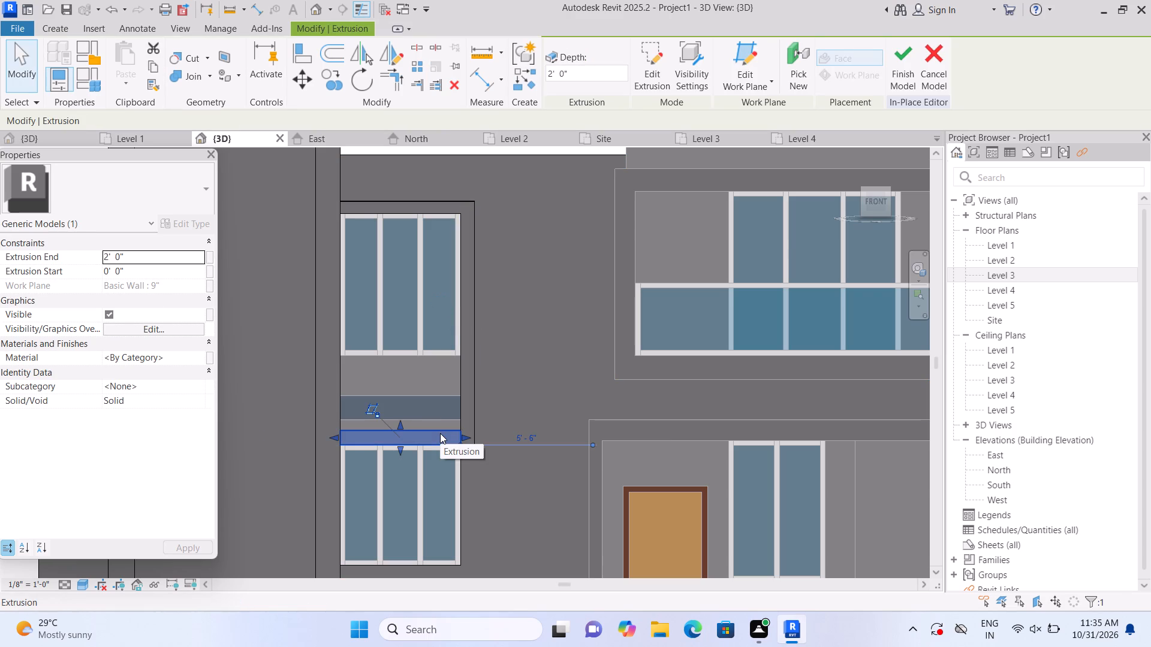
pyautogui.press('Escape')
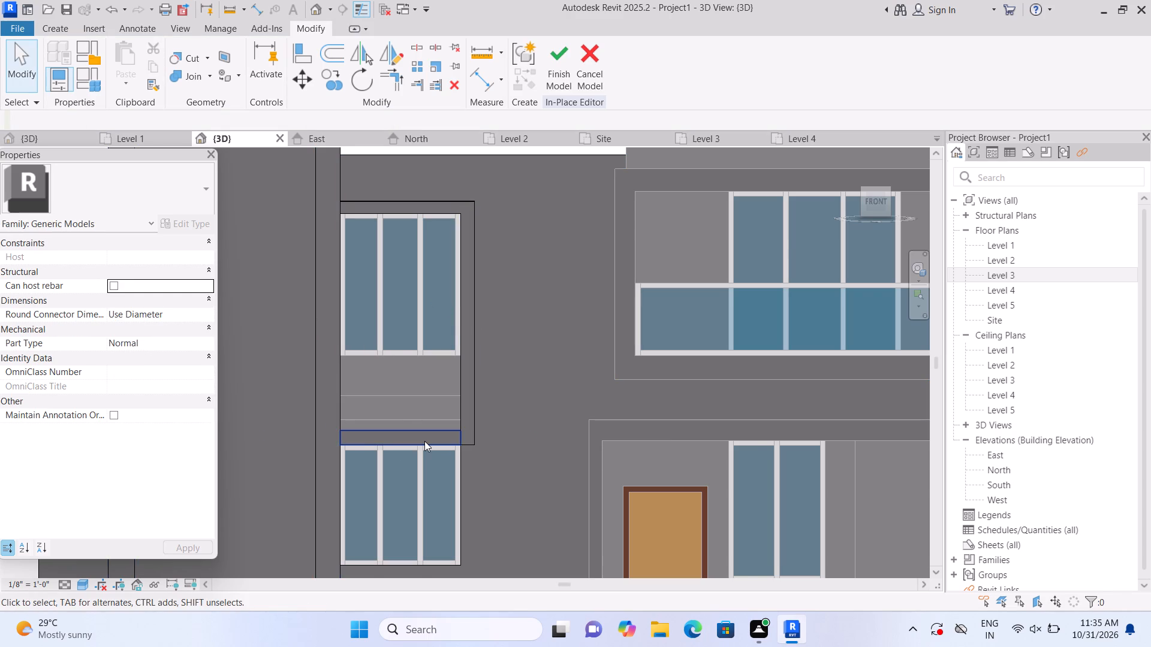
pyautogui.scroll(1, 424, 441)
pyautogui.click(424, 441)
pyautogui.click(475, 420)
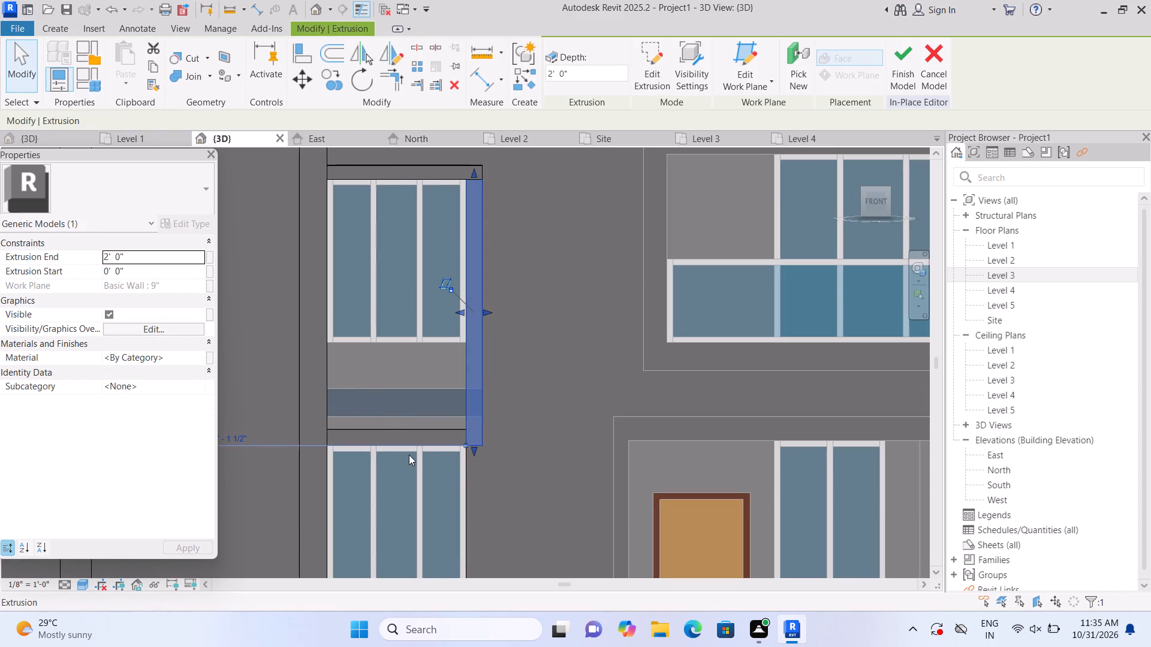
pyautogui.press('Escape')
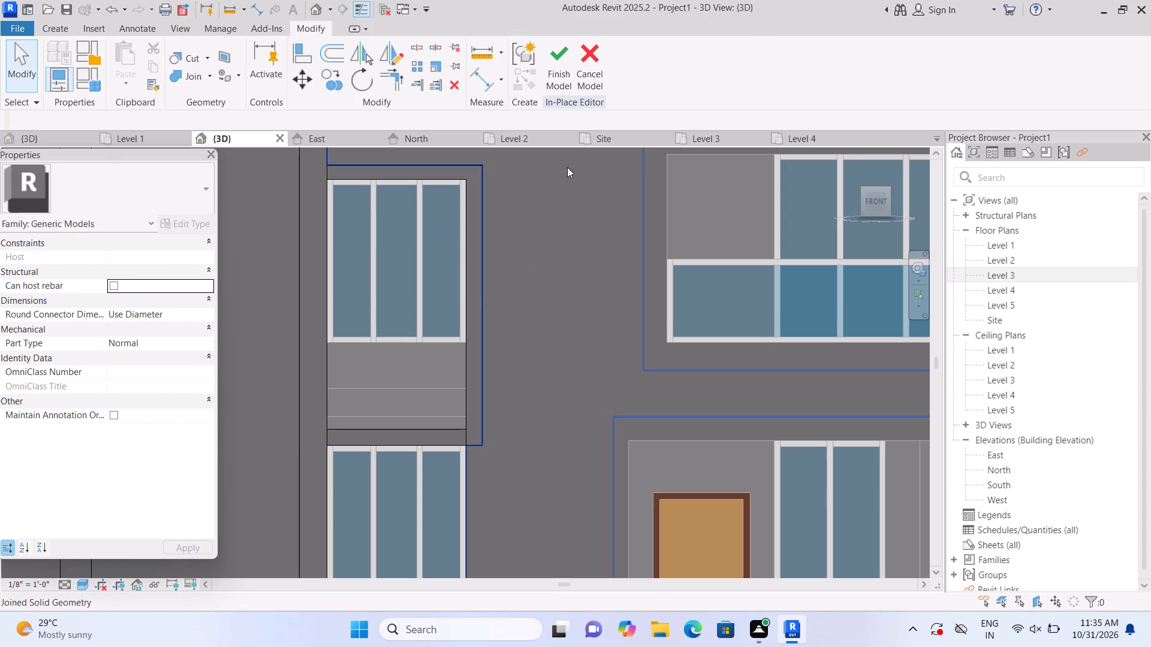
# Join the window frame's vertical side bar with its bottom bar at the lower outer corner in an angled 3D view.
pyautogui.click(848, 152)
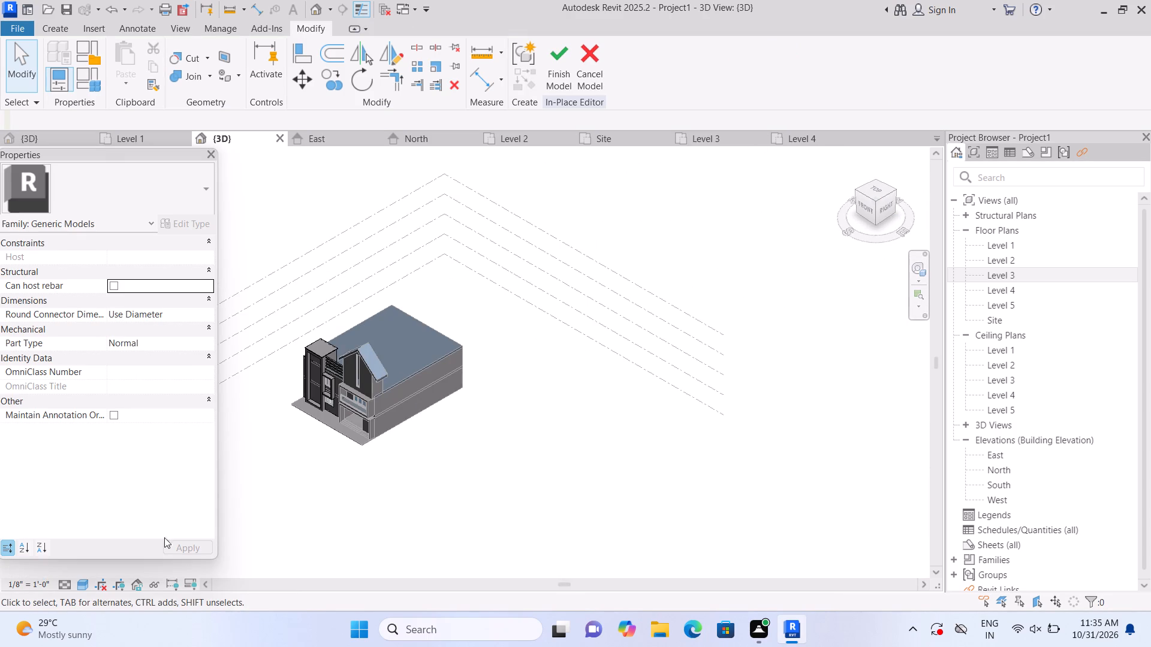
pyautogui.scroll(1, 110, 467)
pyautogui.scroll(3, 409, 394)
pyautogui.scroll(3, 167, 403)
pyautogui.scroll(1, 259, 395)
pyautogui.moveTo(273, 395); pyautogui.dragTo(370, 395, button='middle')
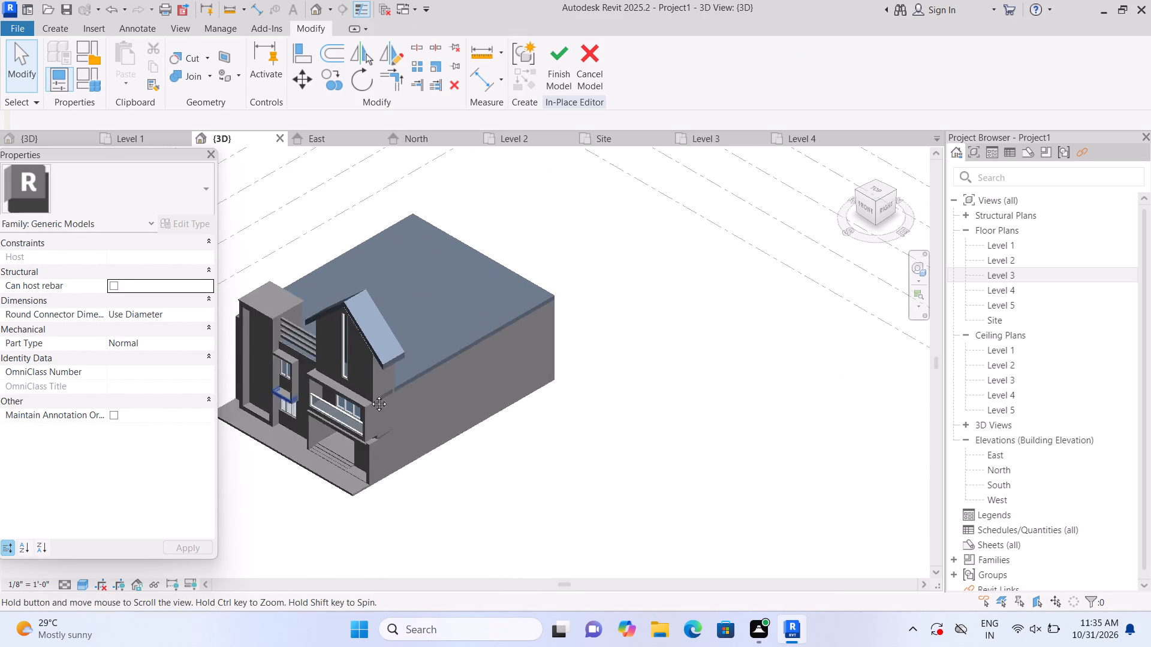
pyautogui.moveTo(370, 395); pyautogui.dragTo(399, 395, button='middle')
pyautogui.scroll(11, 418, 408)
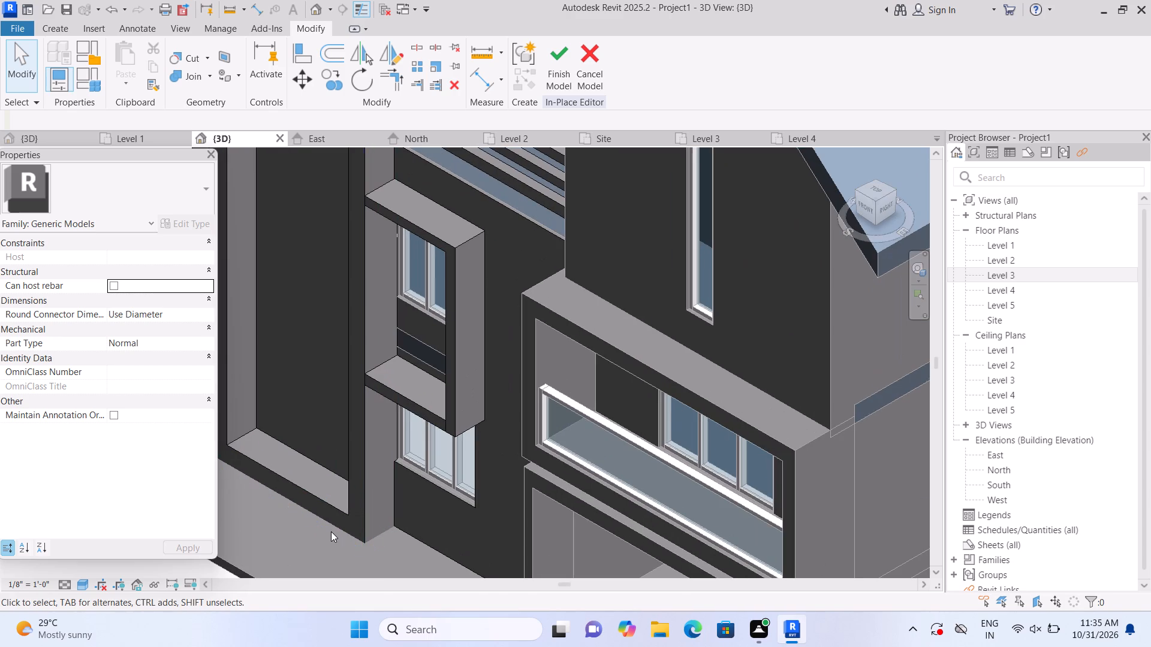
pyautogui.scroll(3, 393, 476)
pyautogui.moveTo(424, 442); pyautogui.dragTo(413, 479, button='middle')
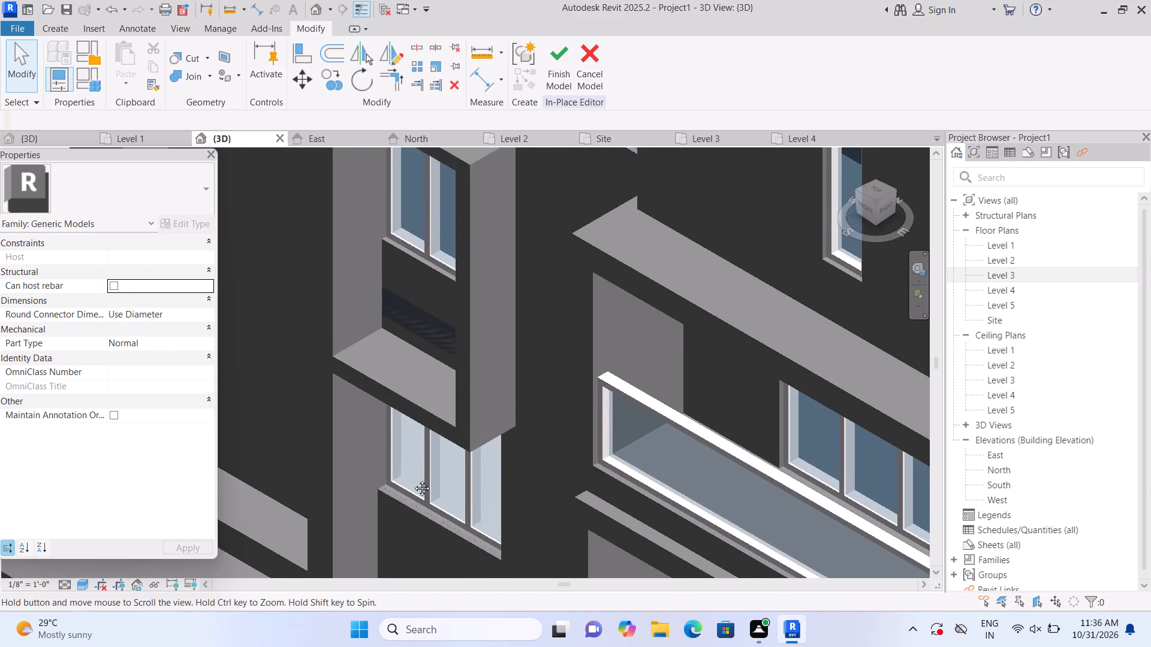
pyautogui.moveTo(413, 479); pyautogui.dragTo(412, 484, button='middle')
pyautogui.scroll(8, 433, 477)
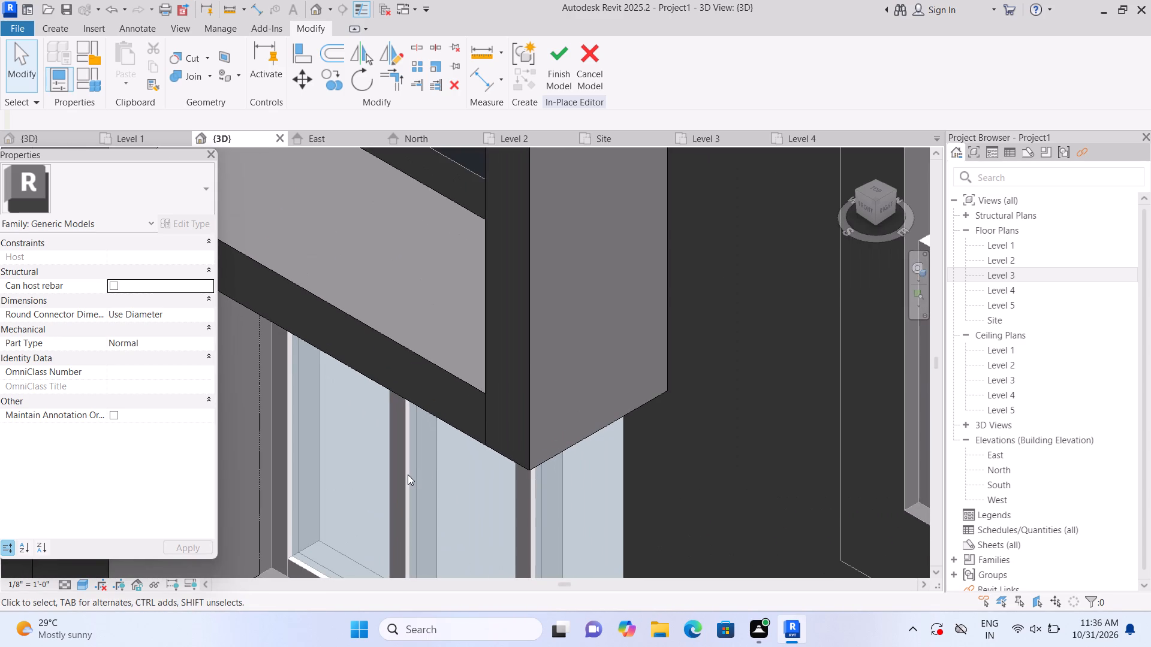
pyautogui.click(210, 75)
pyautogui.click(212, 103)
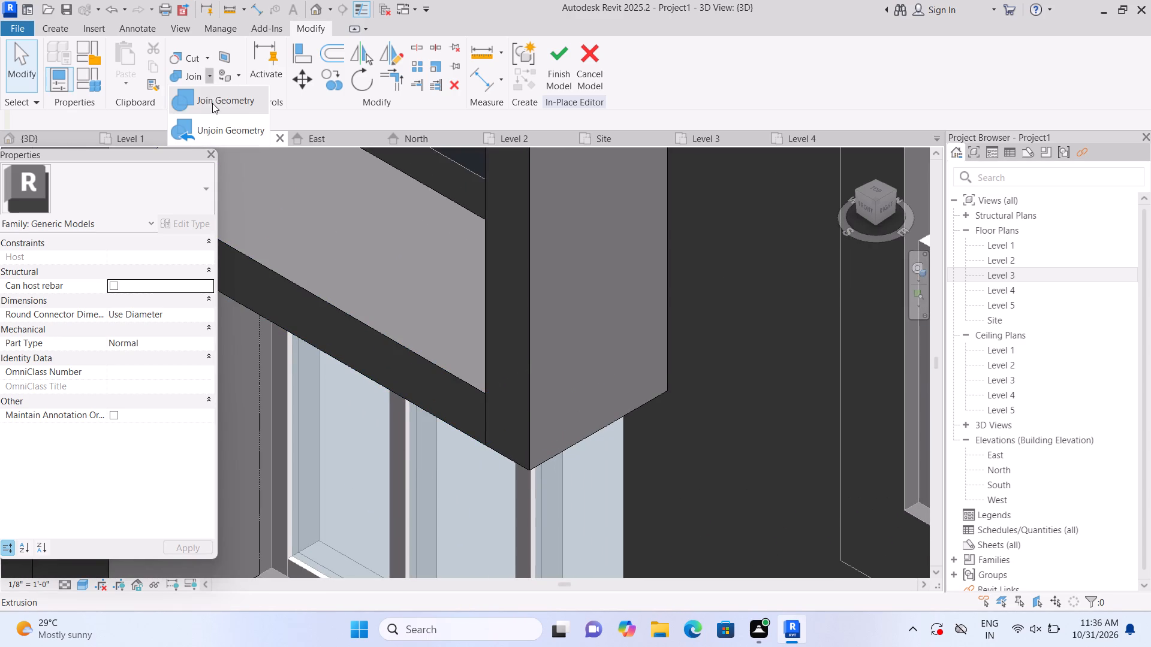
pyautogui.click(502, 355)
pyautogui.click(451, 368)
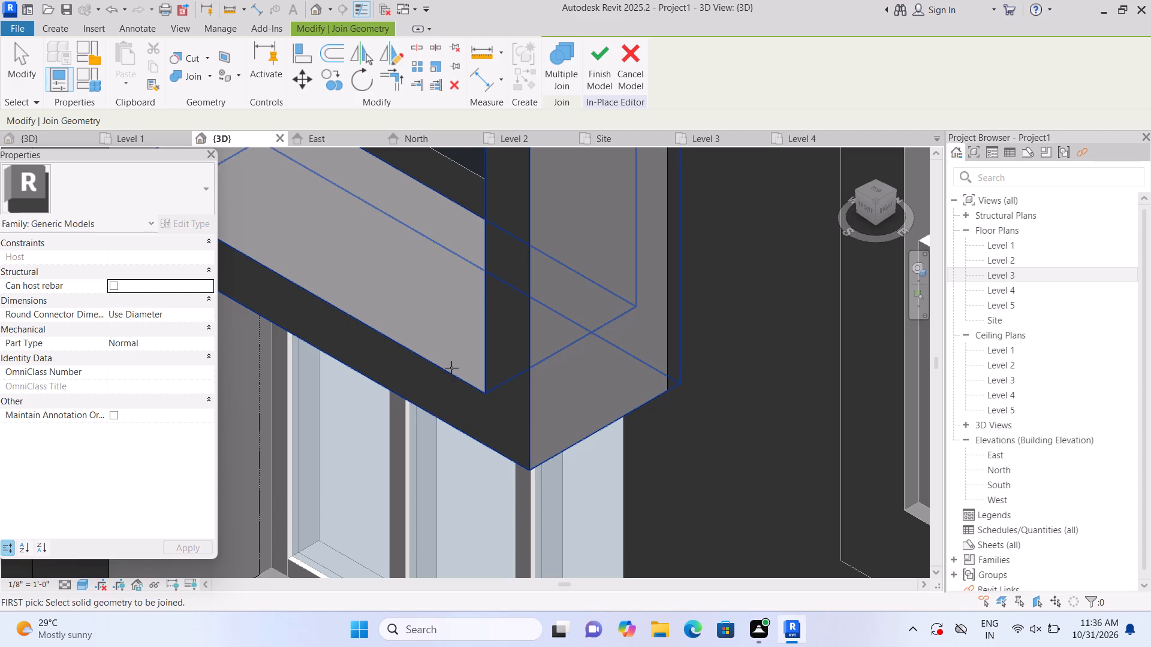
pyautogui.press('Escape')
# On the wall face between the upper and lower three-pane windows, create a solid extrusion from a rectangle about 5'-0" wide and 3'-1 1/2" high.
pyautogui.scroll(-4, 433, 474)
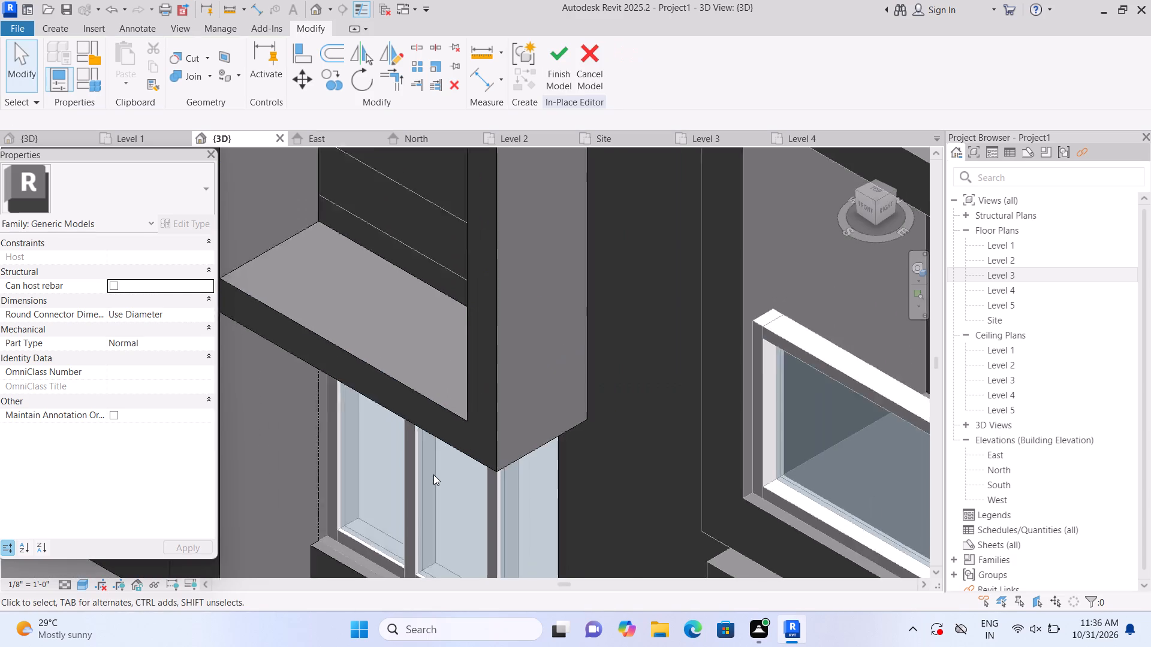
pyautogui.scroll(-8, 433, 474)
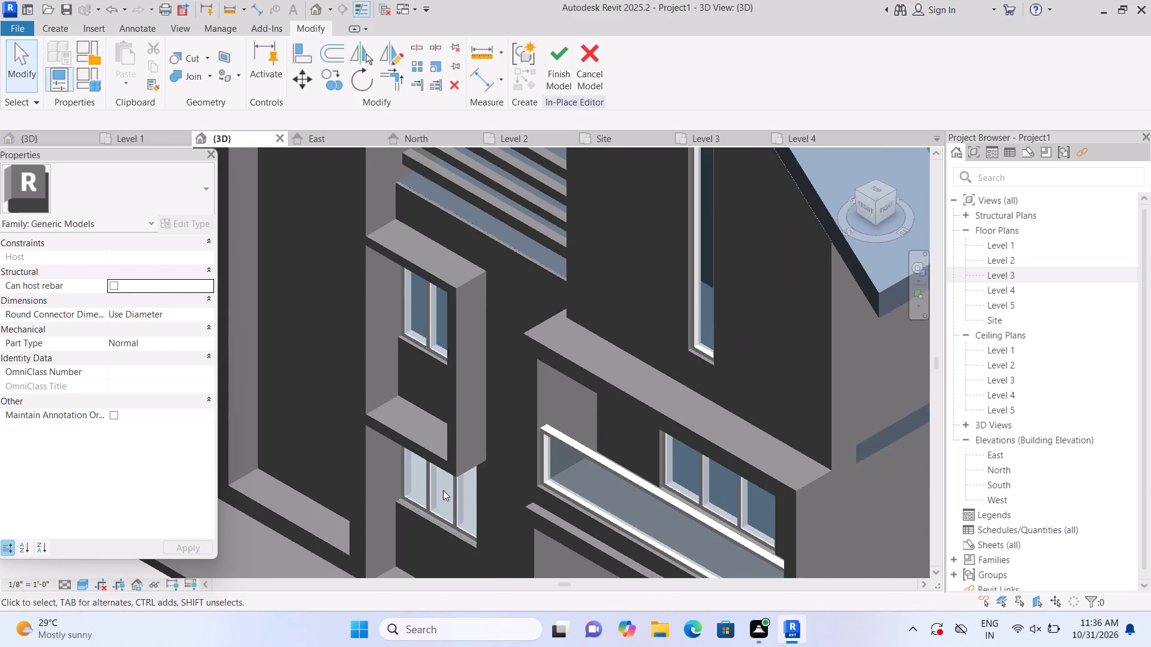
pyautogui.click(865, 210)
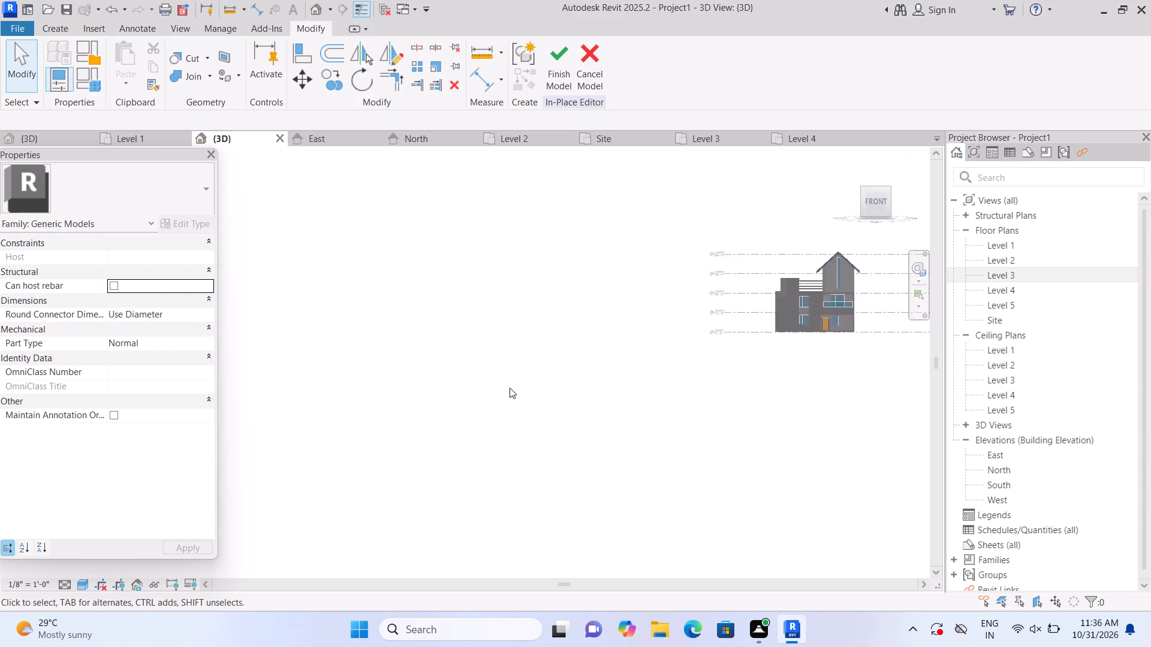
pyautogui.scroll(13, 421, 399)
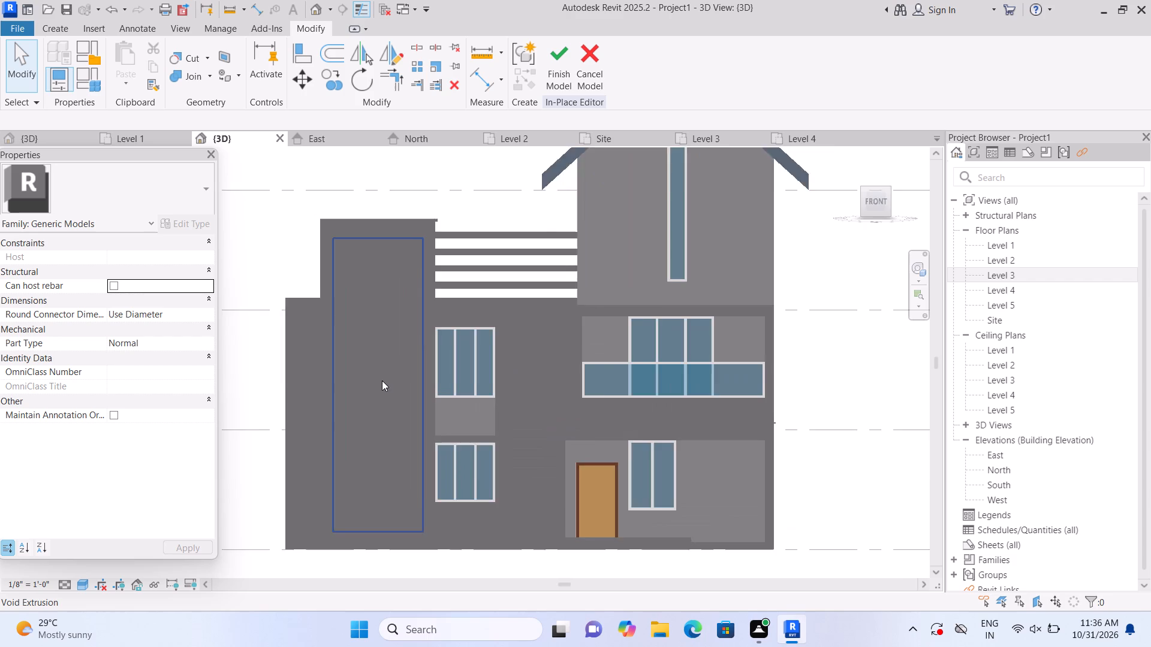
pyautogui.scroll(4, 382, 380)
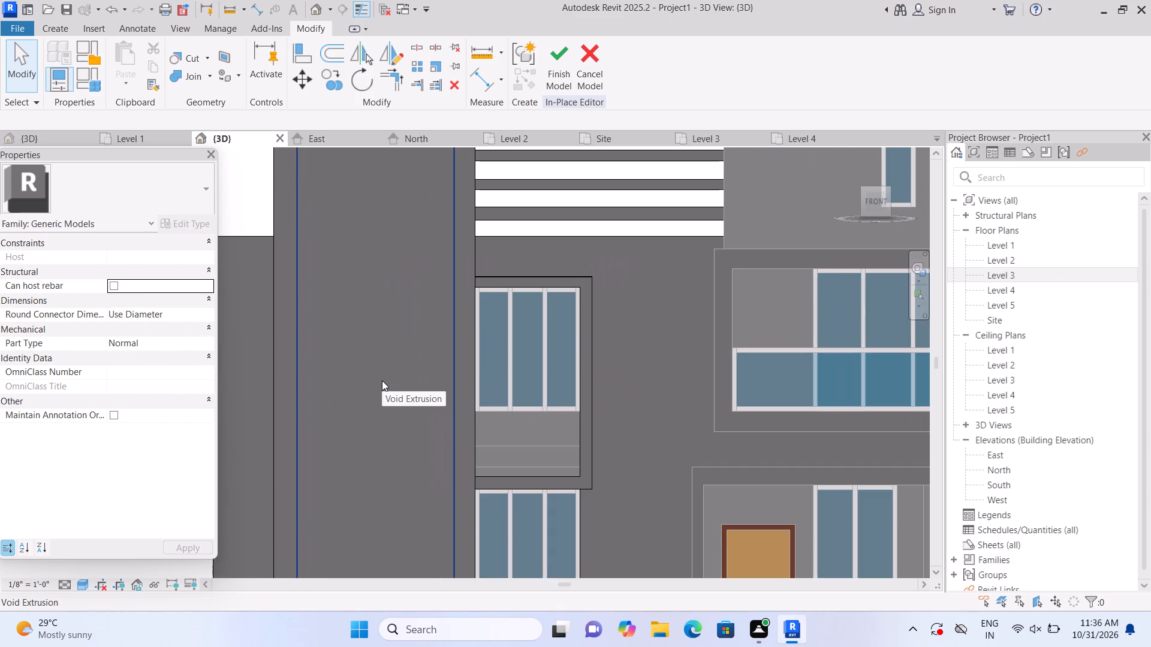
pyautogui.click(54, 32)
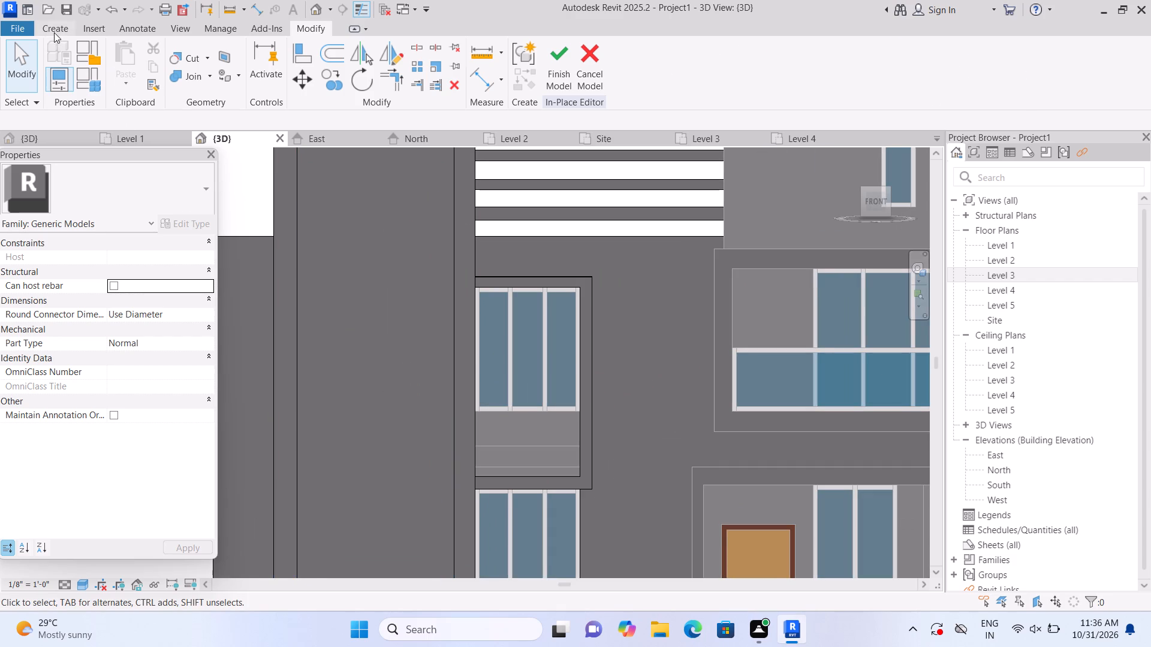
pyautogui.click(119, 71)
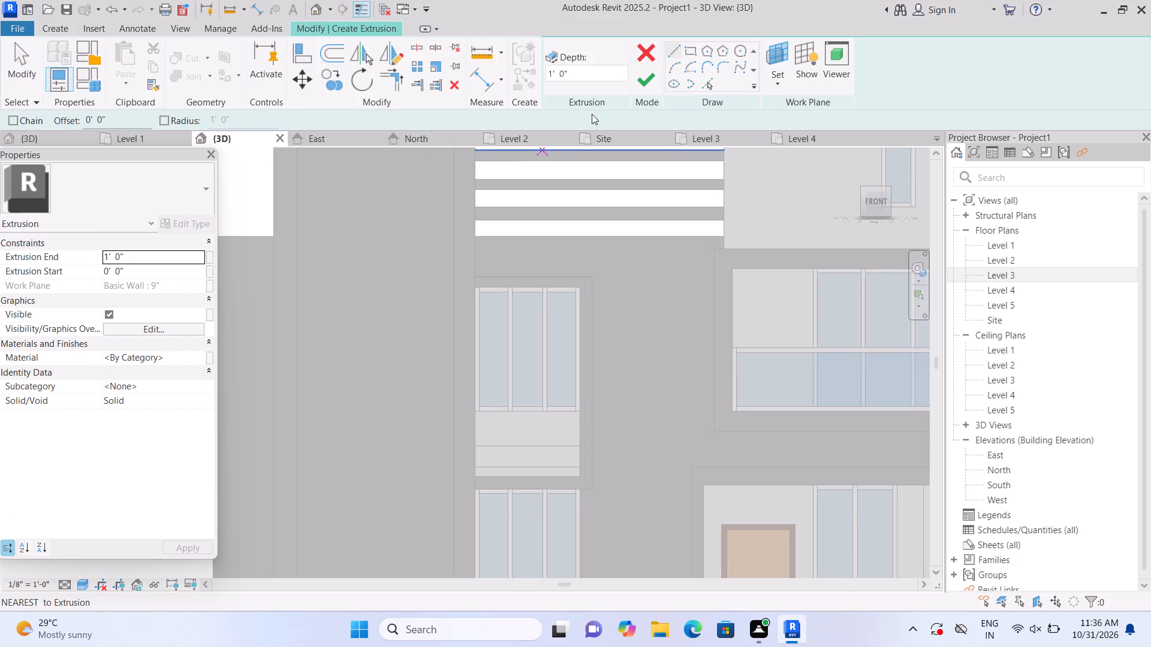
pyautogui.click(776, 91)
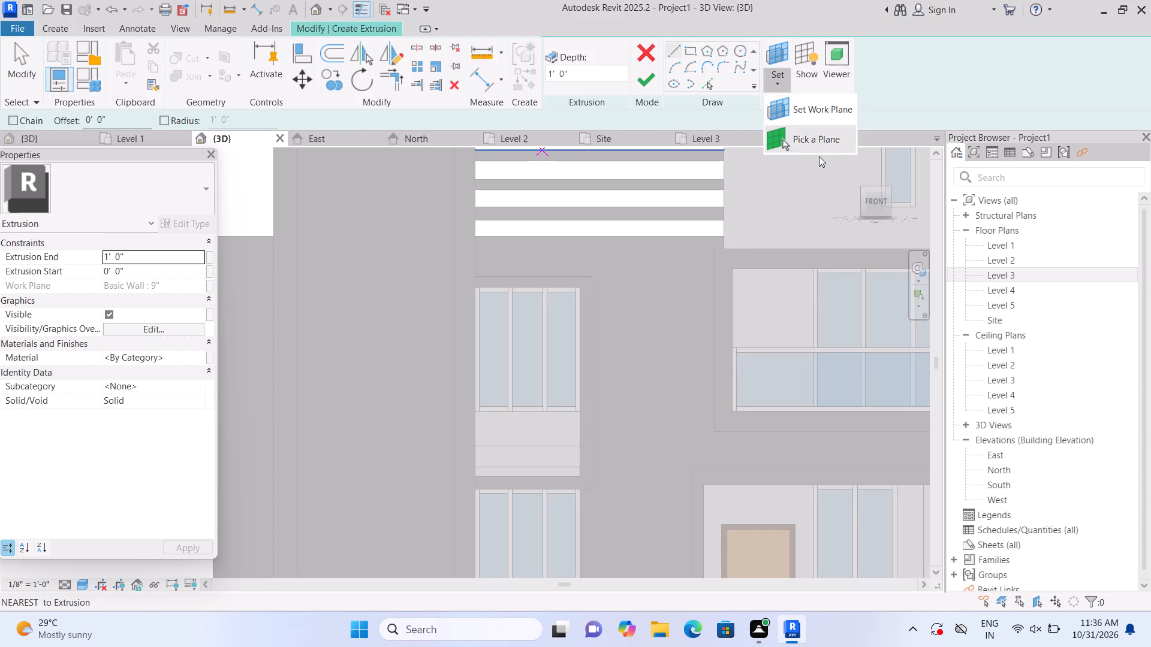
pyautogui.click(816, 135)
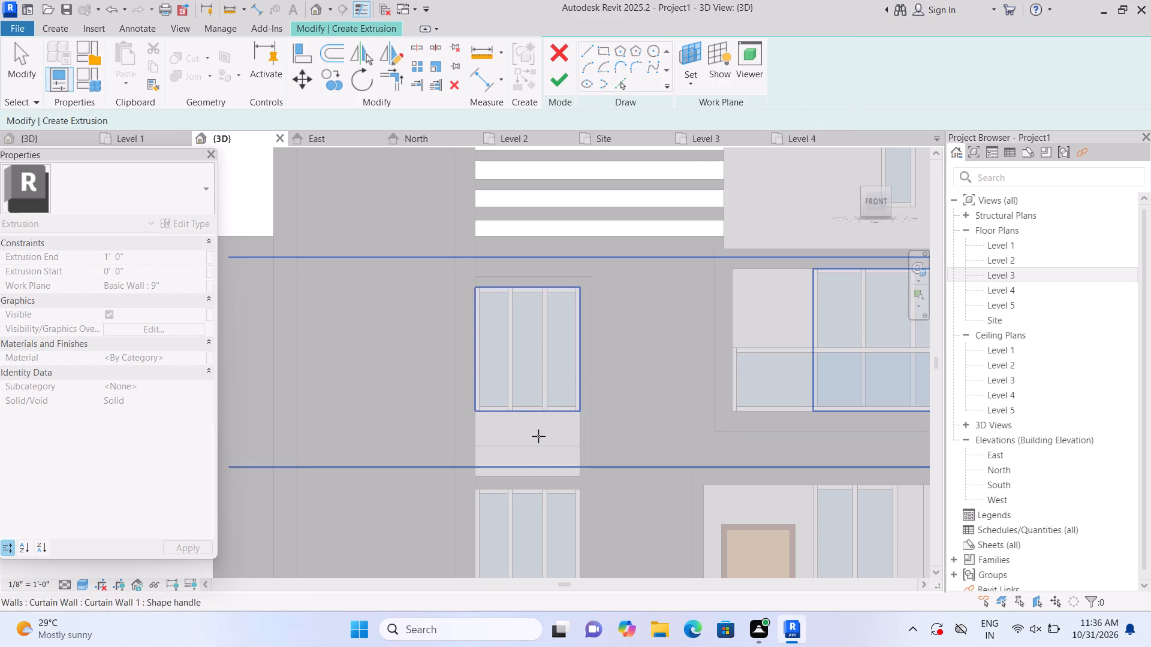
pyautogui.click(535, 430)
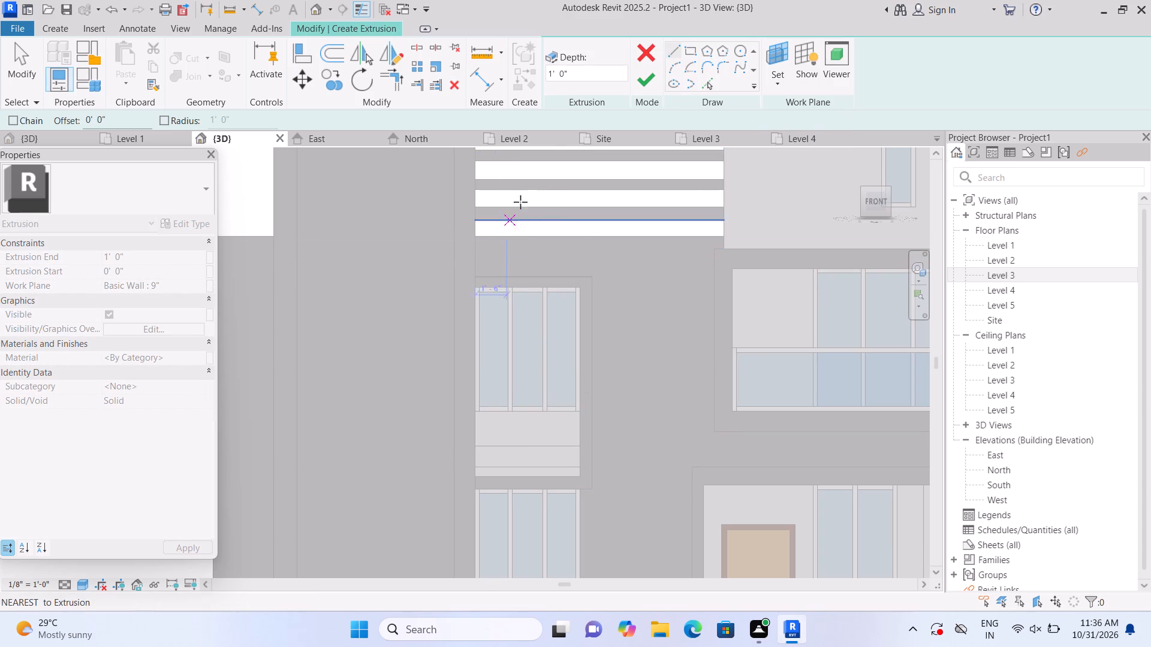
pyautogui.click(693, 50)
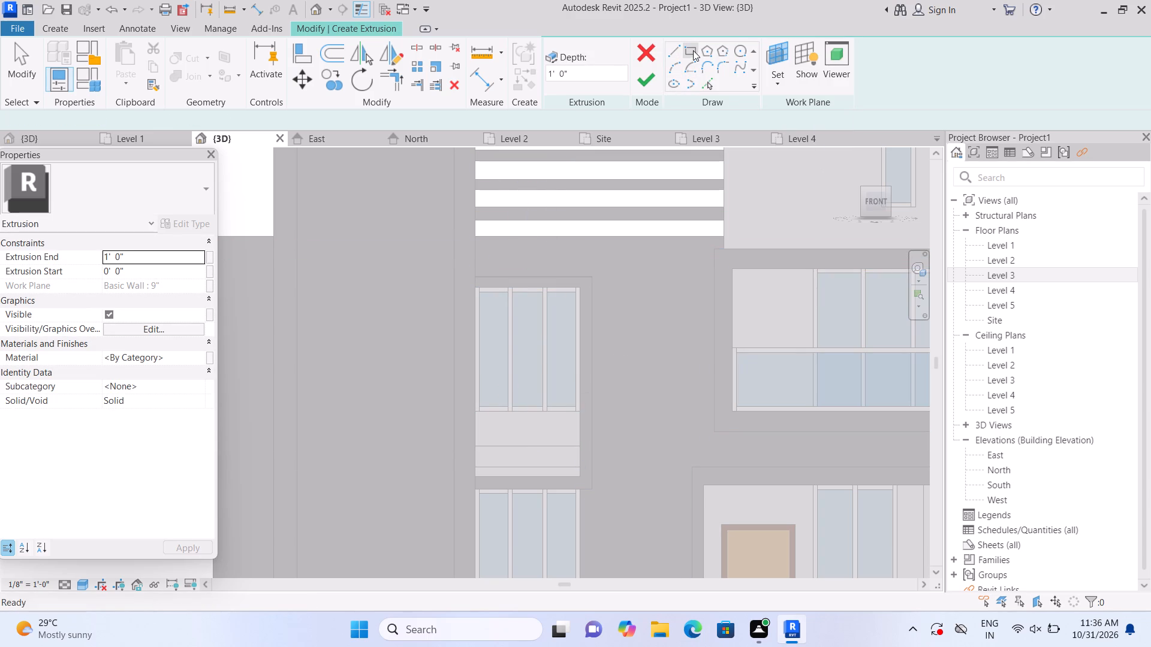
pyautogui.scroll(6, 515, 504)
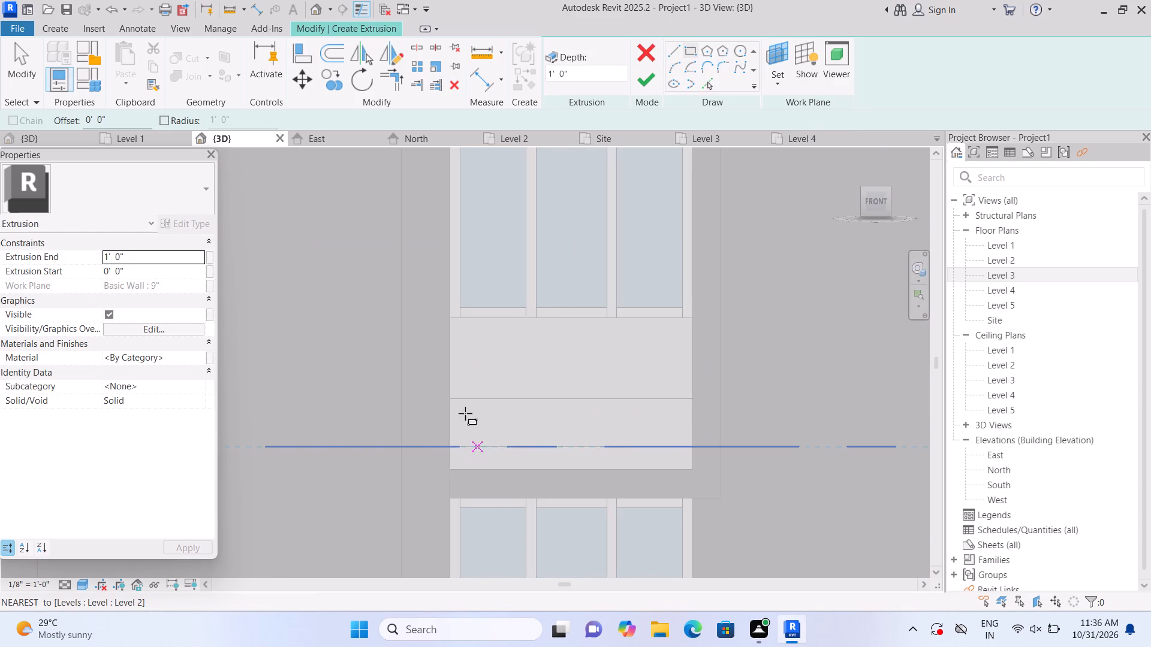
pyautogui.click(454, 316)
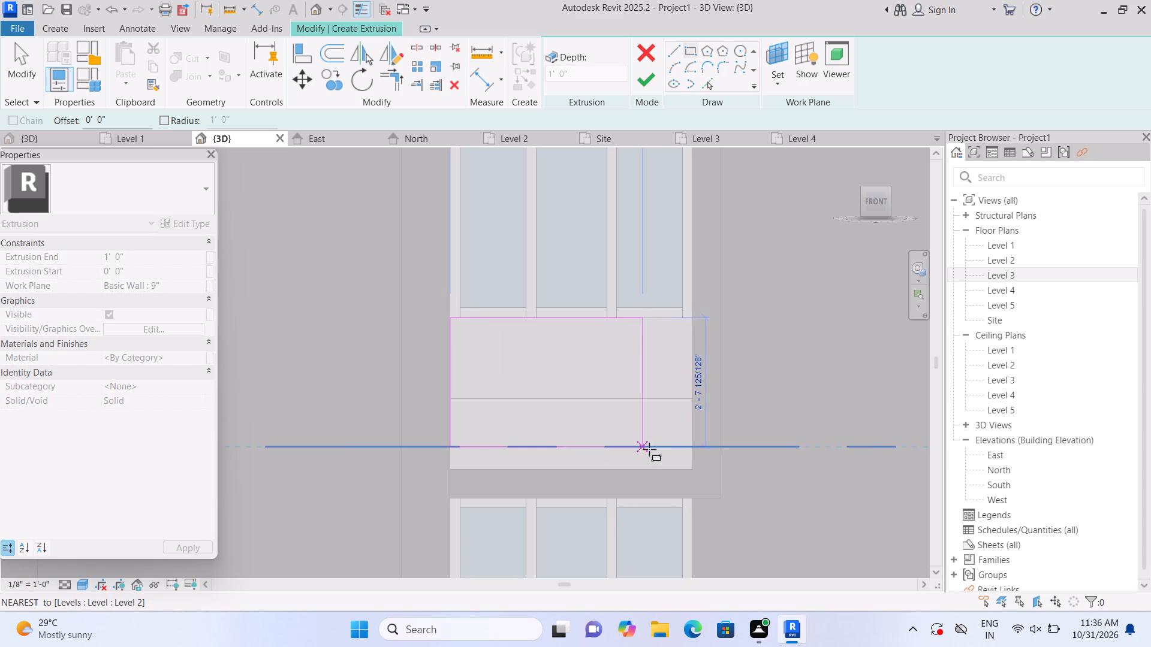
pyautogui.click(691, 473)
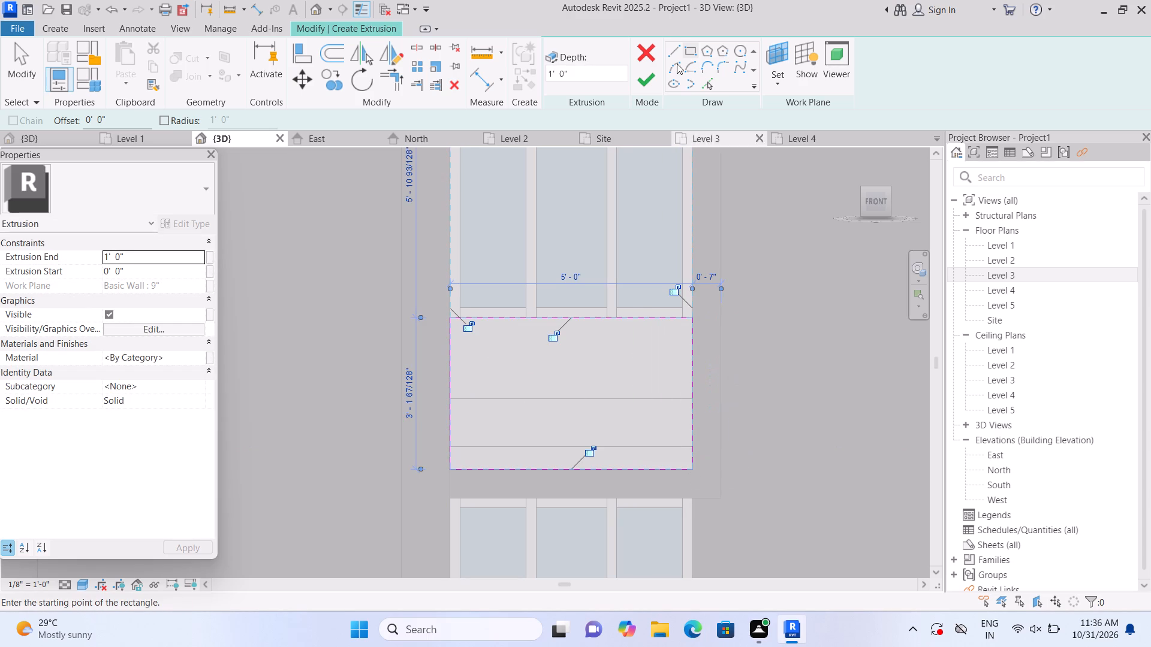
pyautogui.click(655, 75)
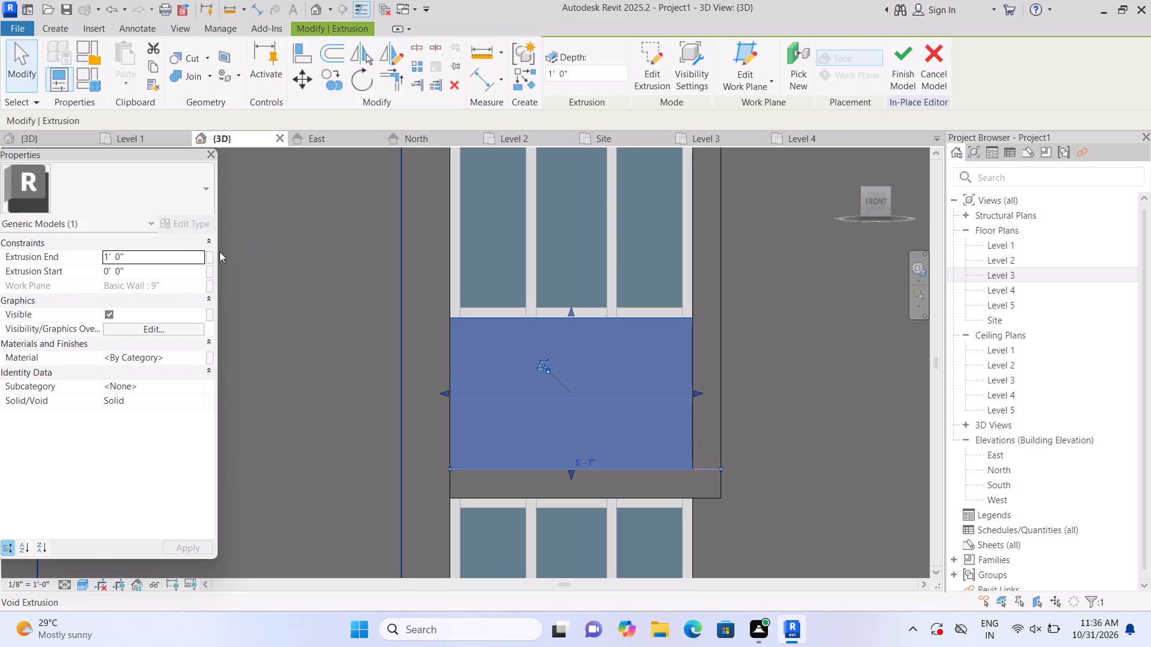
# Set the extrusion end of the panel between the two three-pane windows to 2".
pyautogui.click(191, 255)
pyautogui.press('BackSpace')
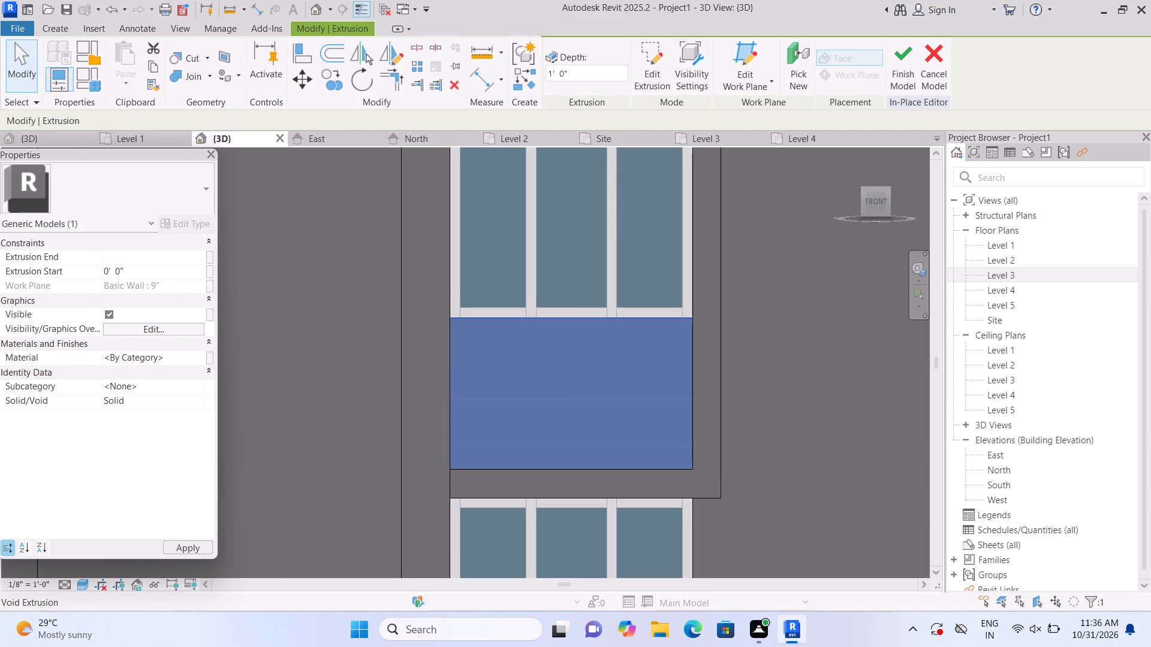
pyautogui.write('2"')
pyautogui.press('Return')
pyautogui.press('Escape')
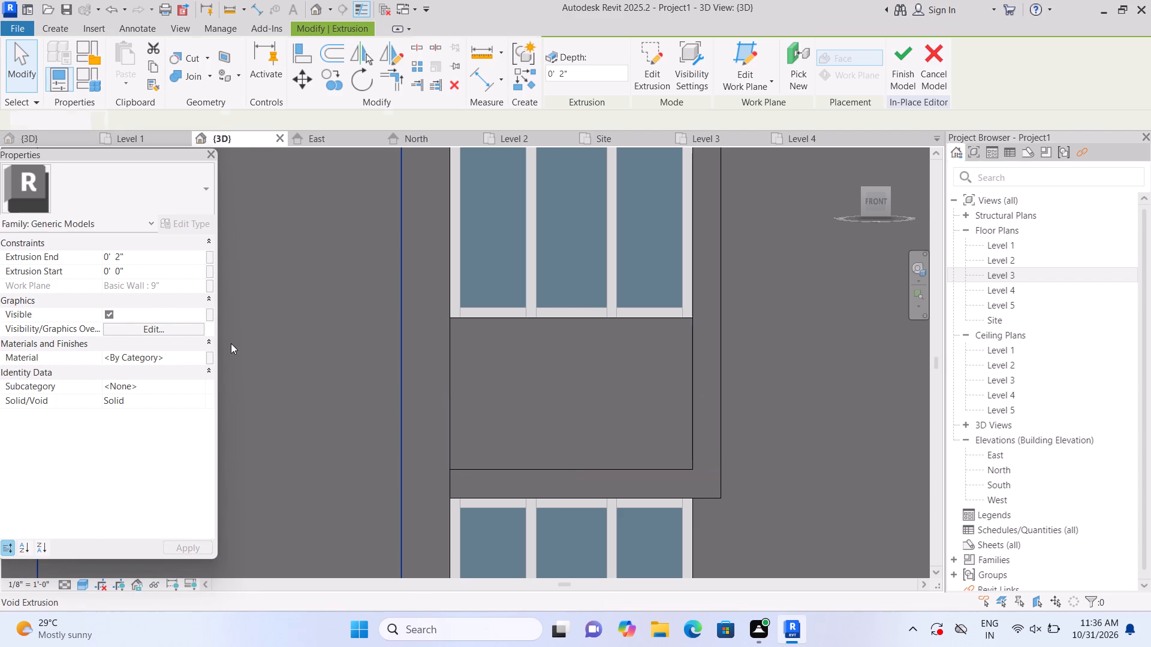
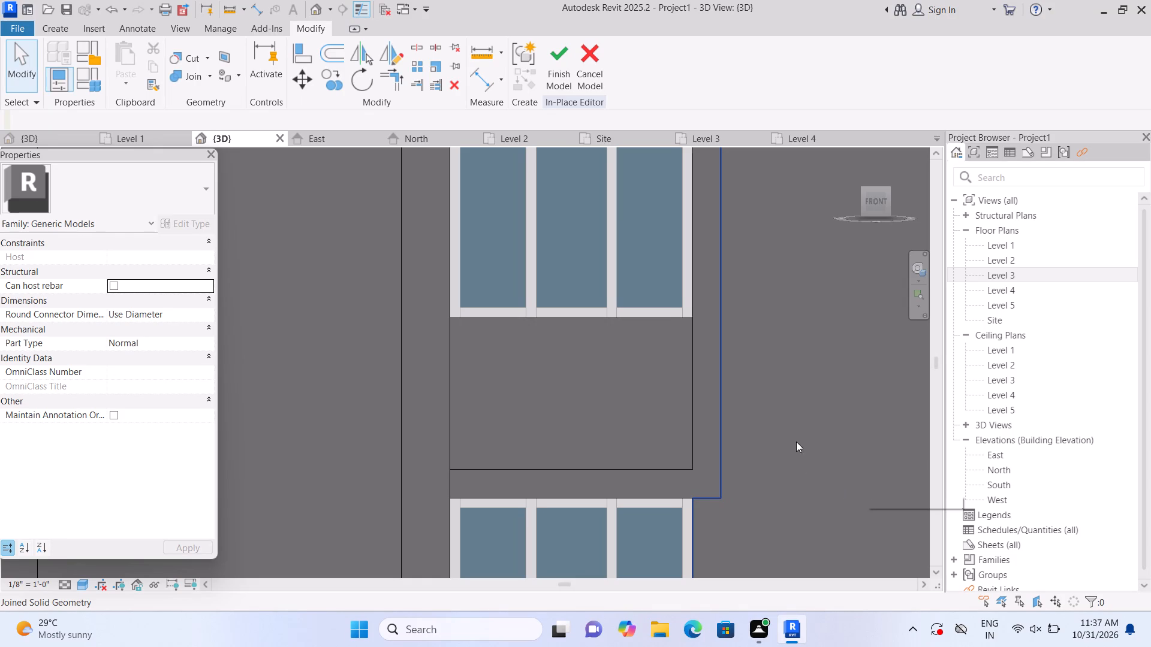
# Examine the panel between the two three-pane windows and the surrounding window frame in an angled 3D view.
pyautogui.moveTo(796, 442); pyautogui.dragTo(785, 525, button='middle')
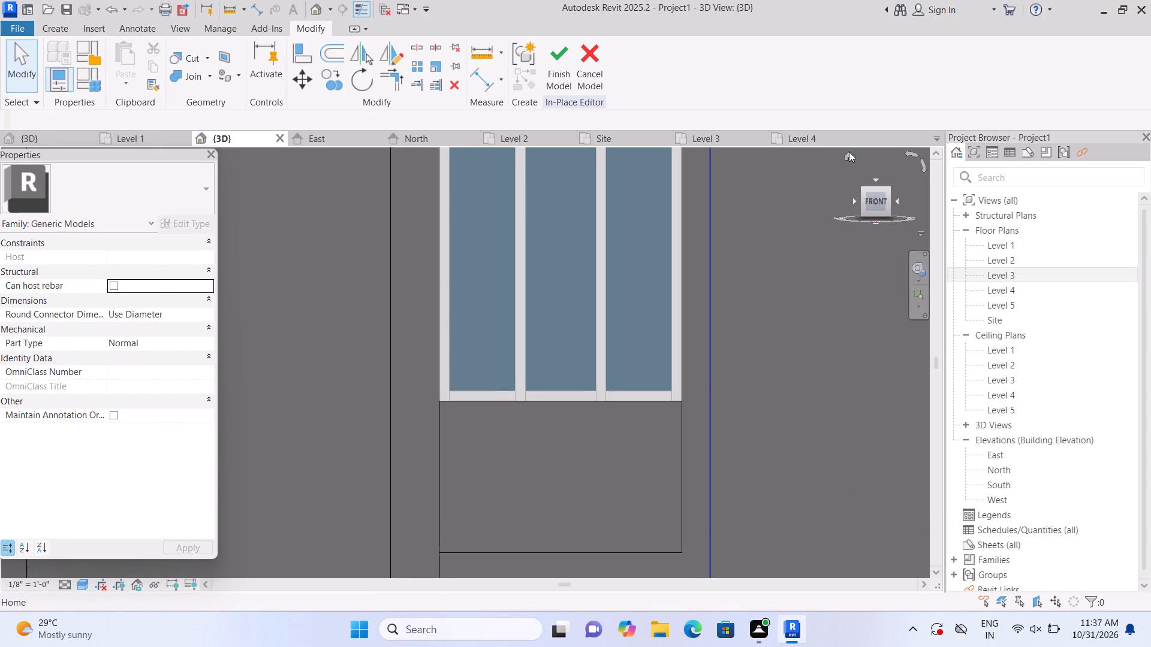
pyautogui.click(849, 152)
pyautogui.press('Escape')
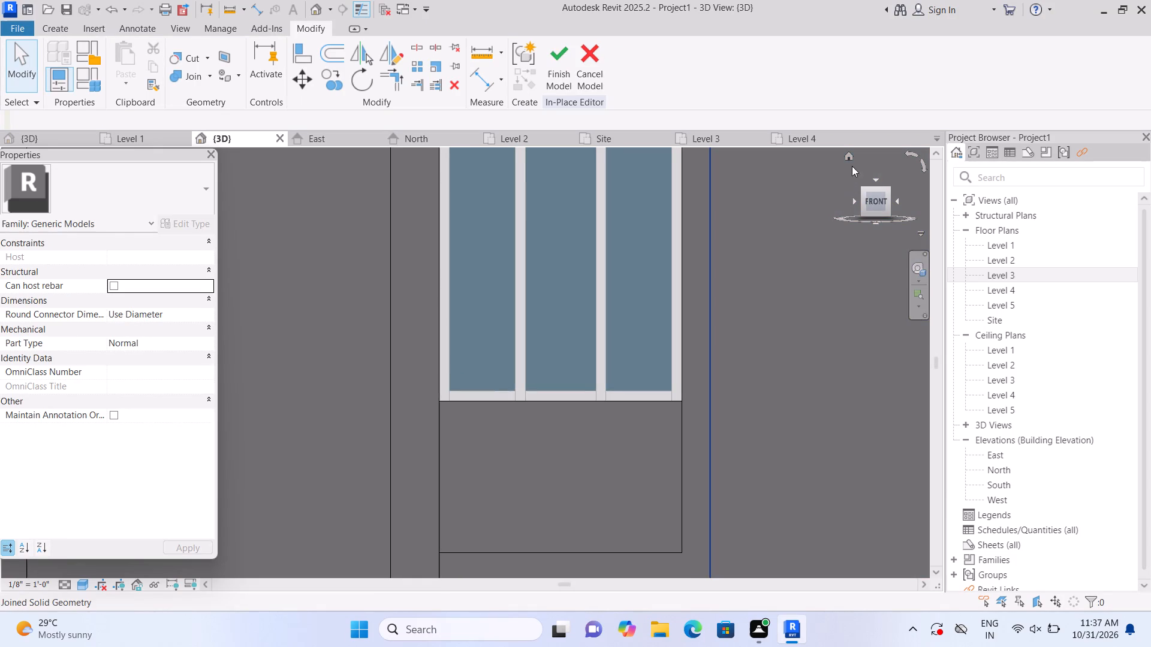
pyautogui.click(849, 156)
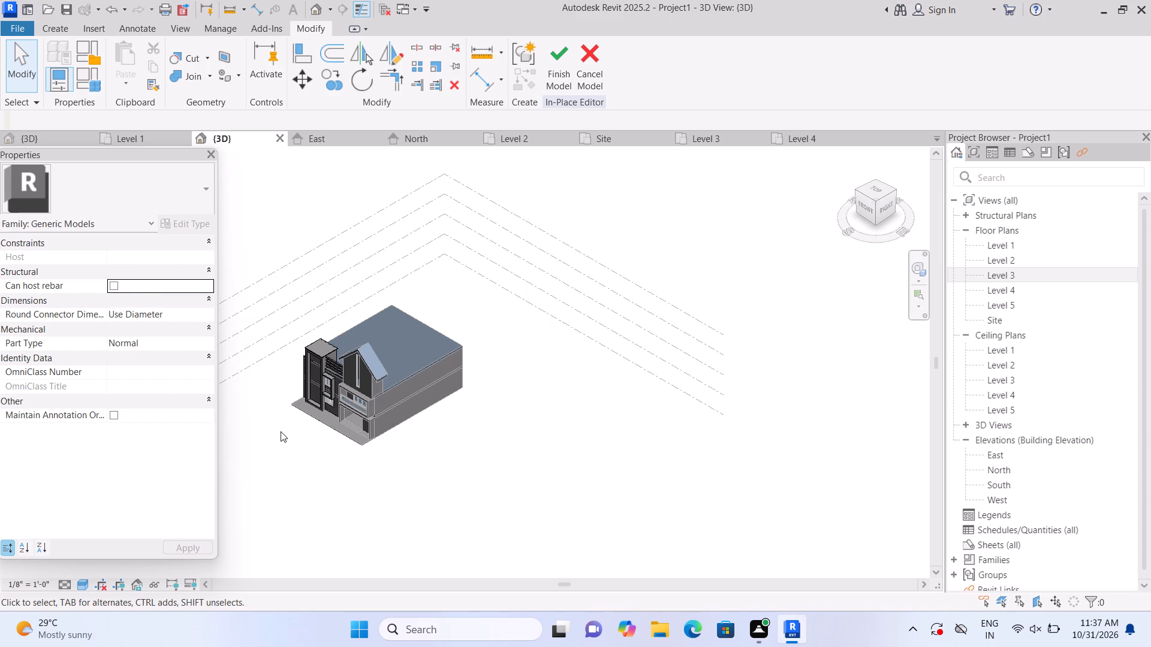
pyautogui.scroll(9, 281, 431)
pyautogui.moveTo(360, 385); pyautogui.dragTo(342, 459, button='middle')
pyautogui.scroll(2, 394, 433)
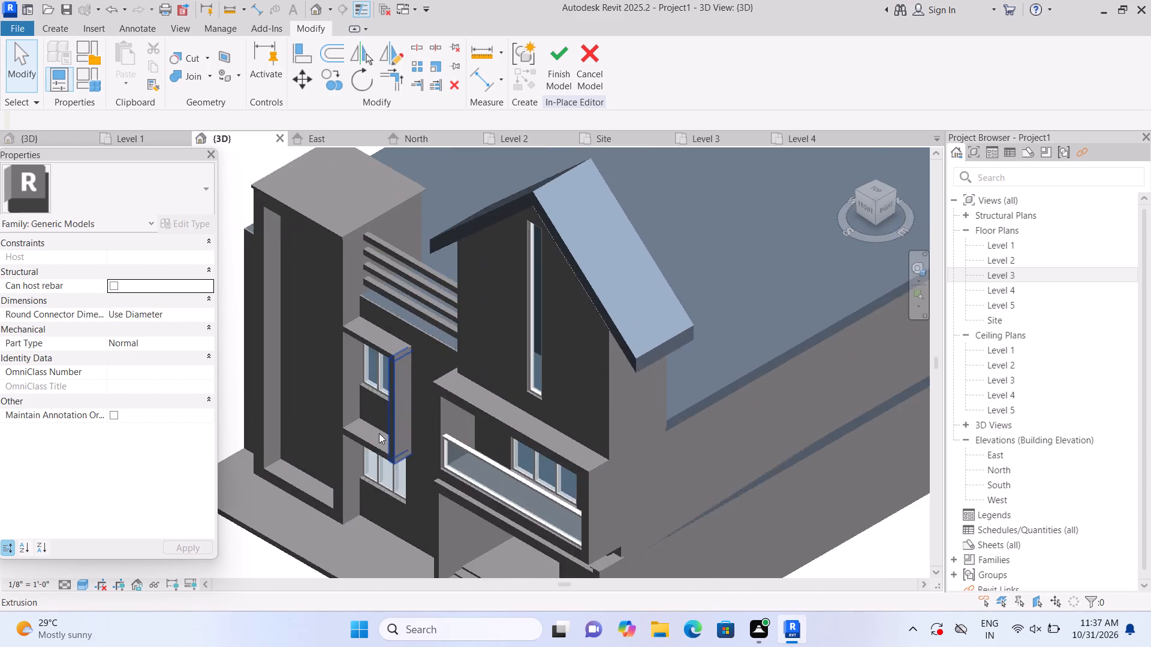
pyautogui.scroll(6, 379, 433)
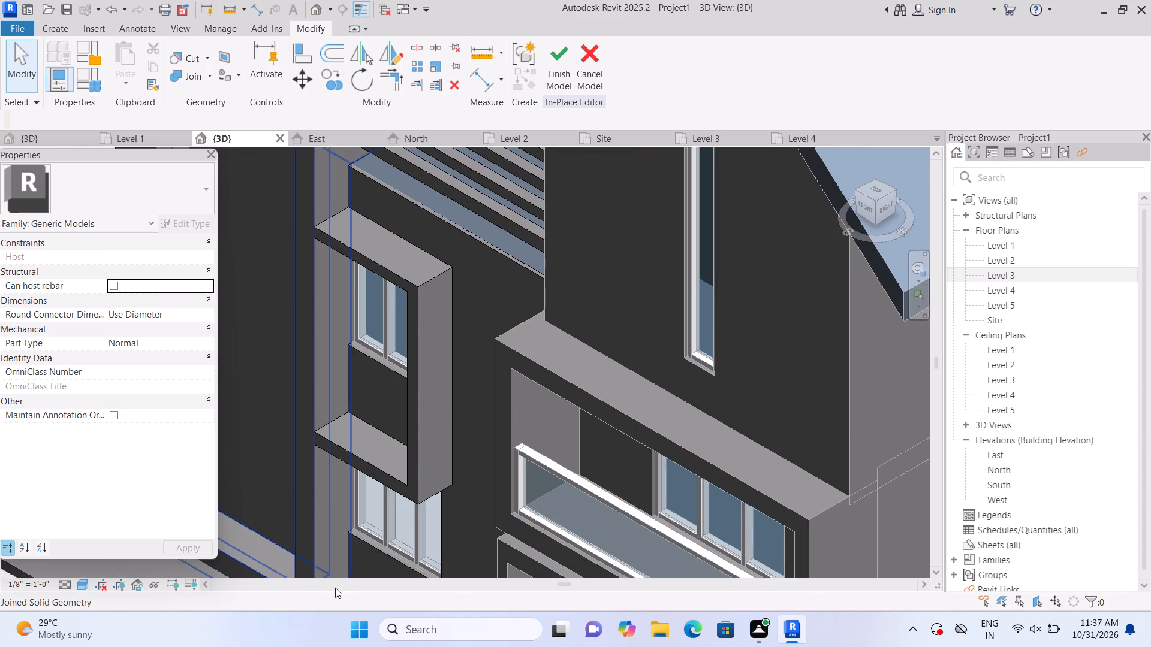
pyautogui.keyDown('shift'); pyautogui.moveTo(331, 588); pyautogui.dragTo(375, 469, button='middle'); pyautogui.keyUp('shift')
pyautogui.scroll(-6, 358, 540)
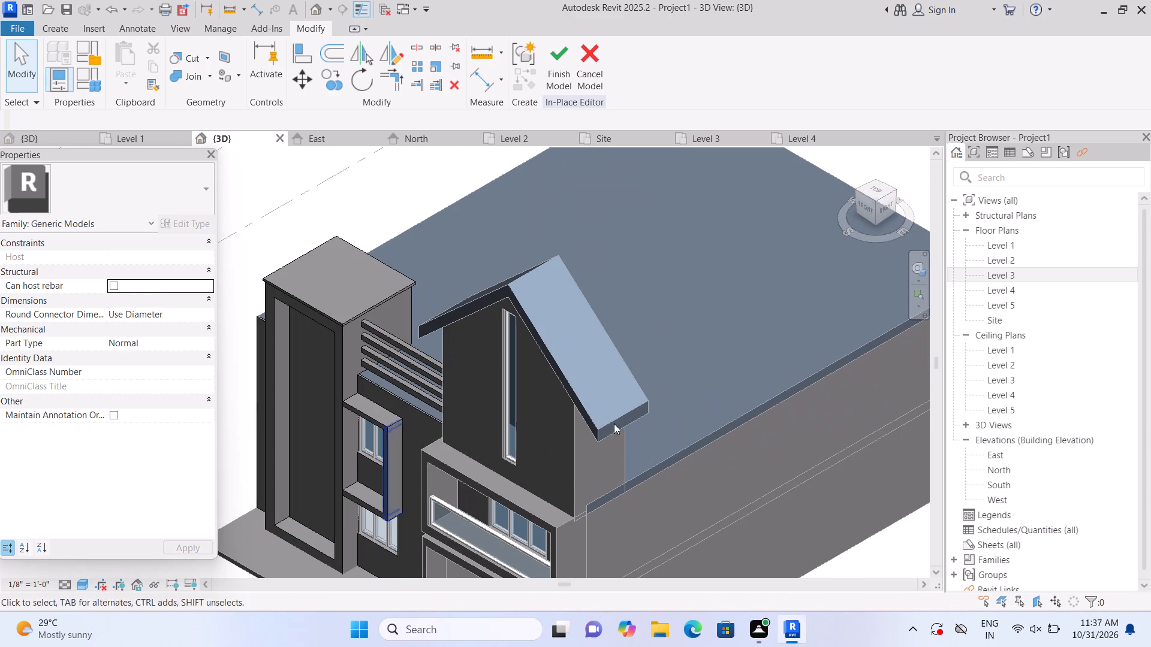
# Begin creating another in-place form for the front facade, working in the front 3D view near the tower and three-pane windows.
pyautogui.click(867, 205)
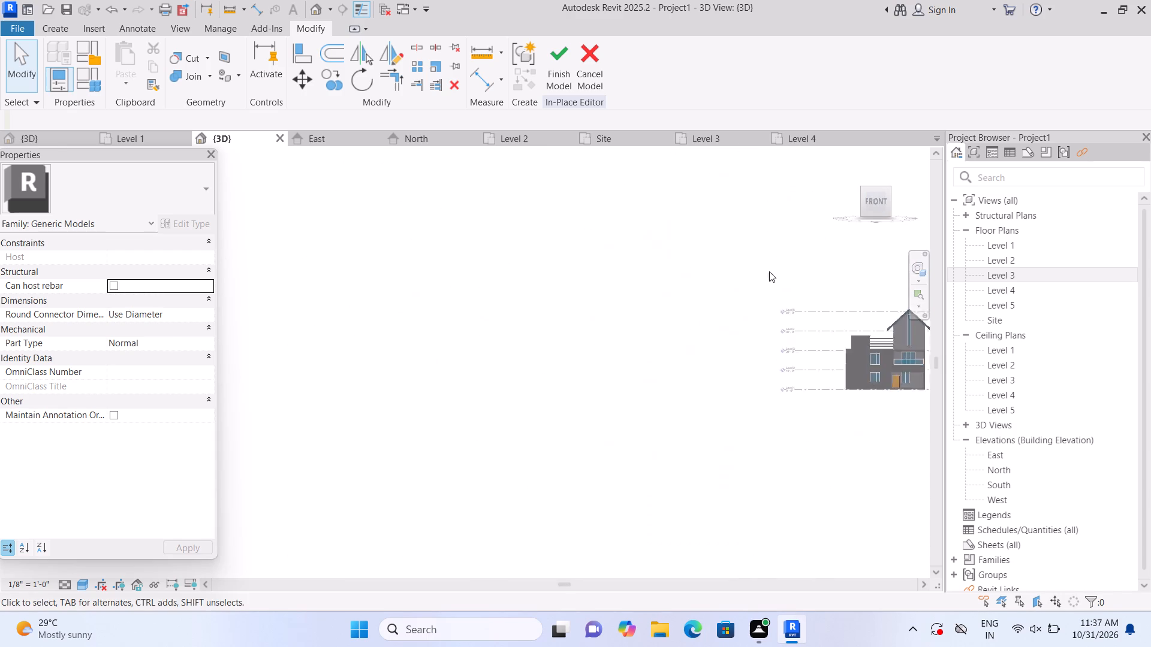
pyautogui.scroll(11, 391, 390)
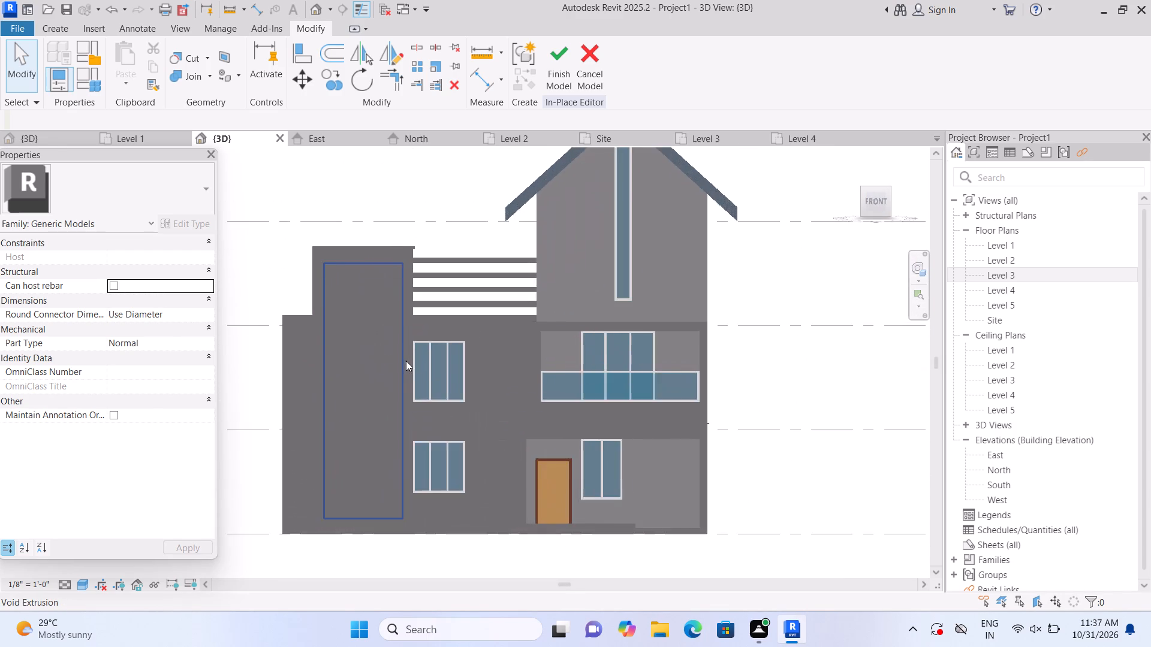
pyautogui.scroll(5, 406, 361)
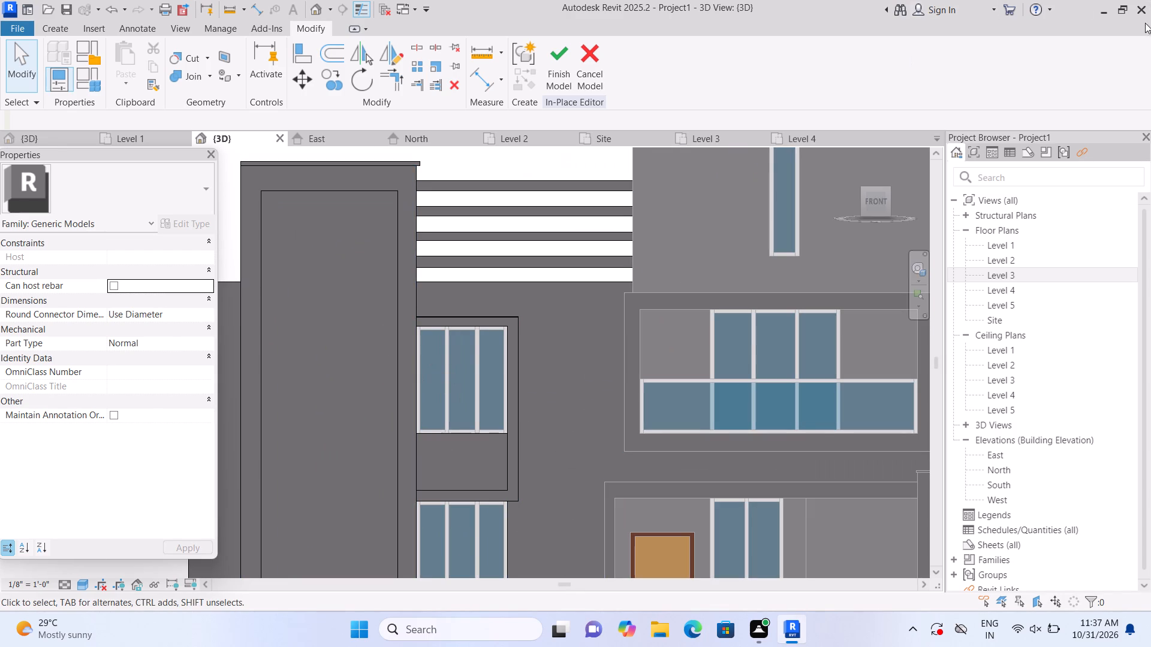
pyautogui.click(53, 32)
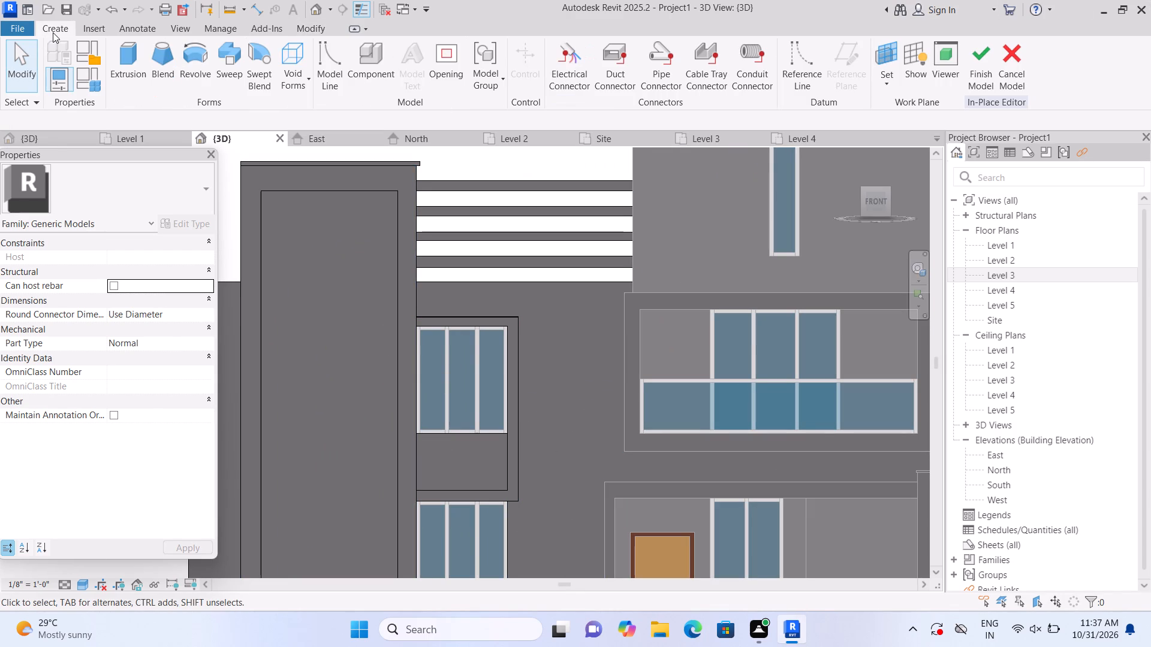
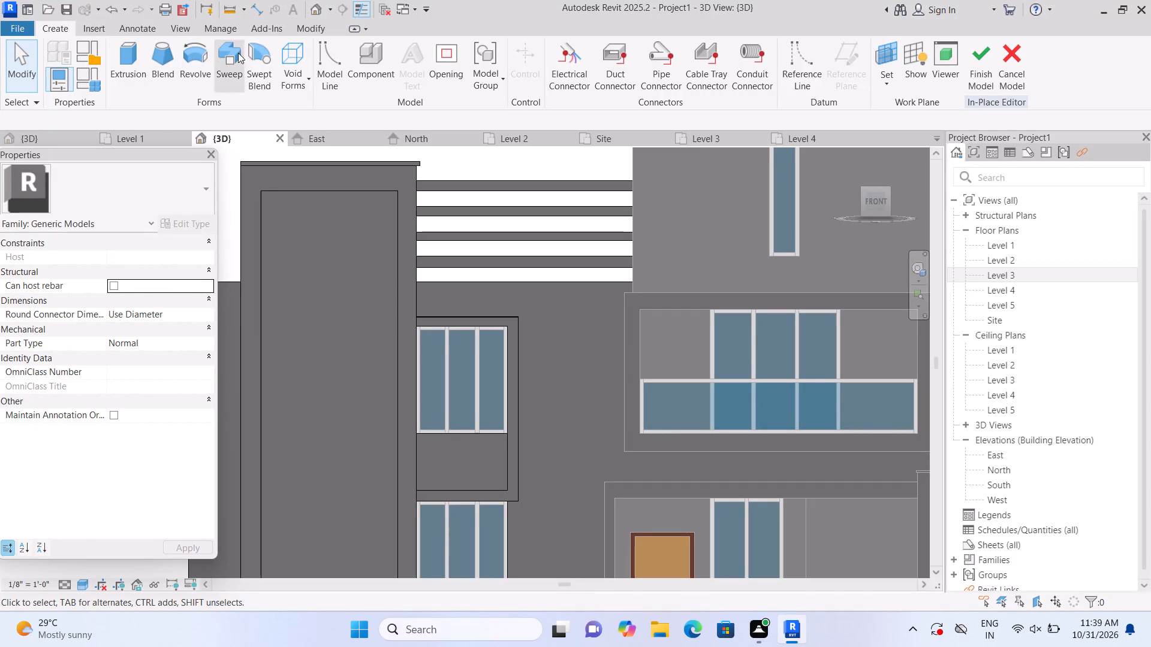
# Start a void extrusion on the panel face between the three-pane windows and sketch a 5'-0" wide, about 2" high strip near its top.
pyautogui.click(310, 75)
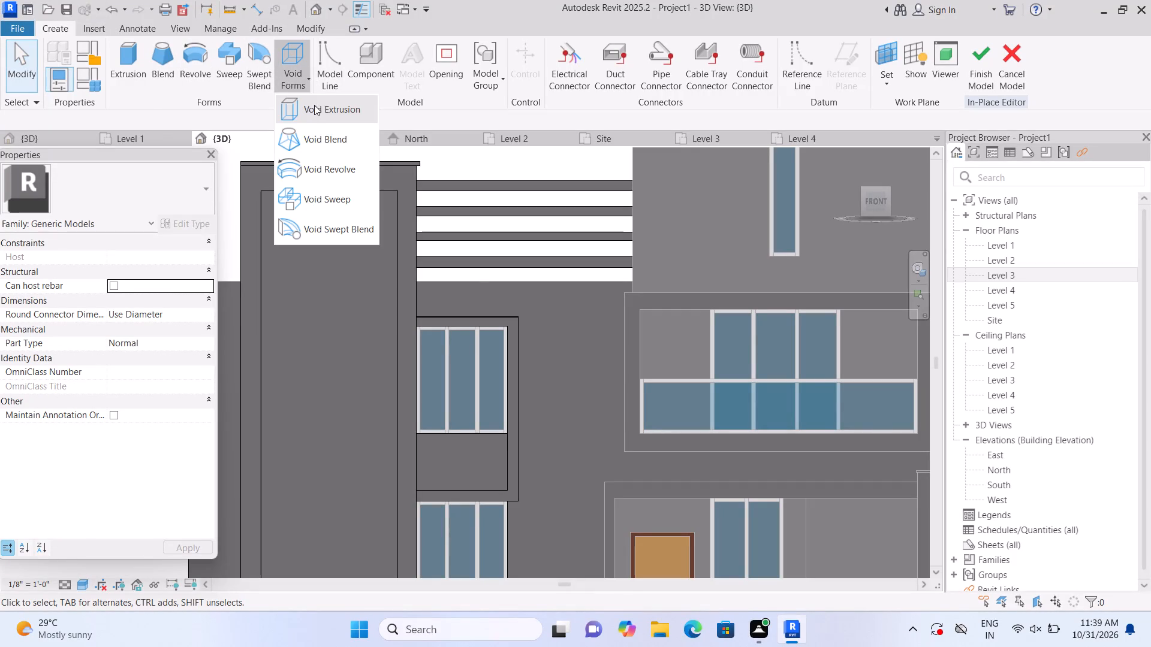
pyautogui.click(315, 107)
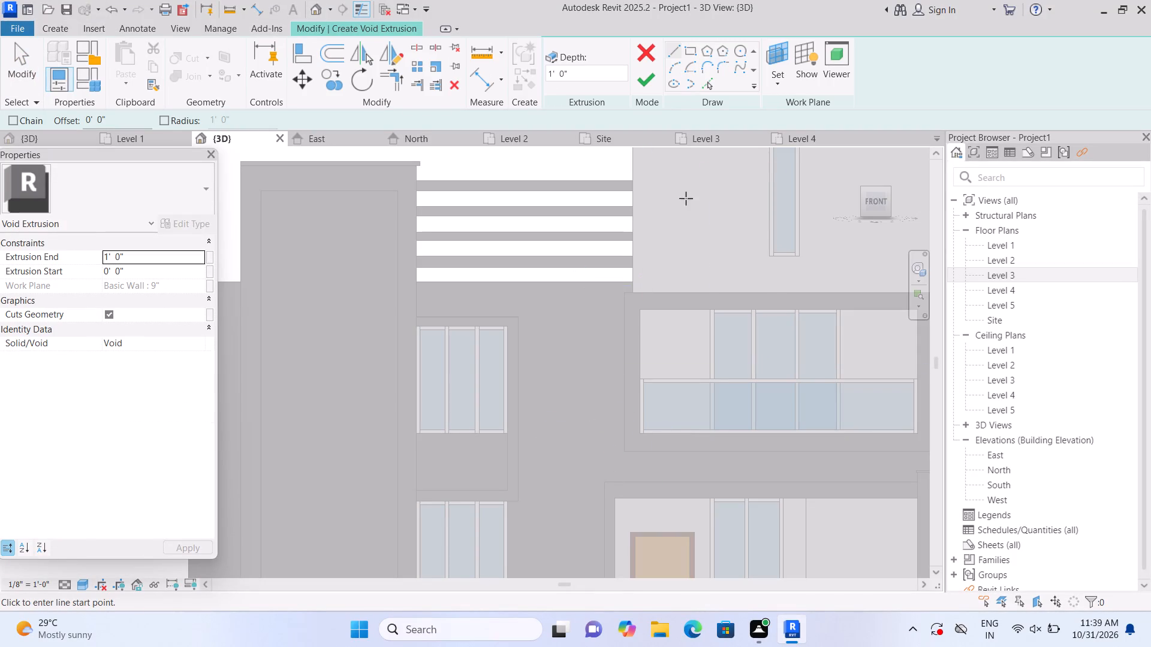
pyautogui.doubleClick(773, 83)
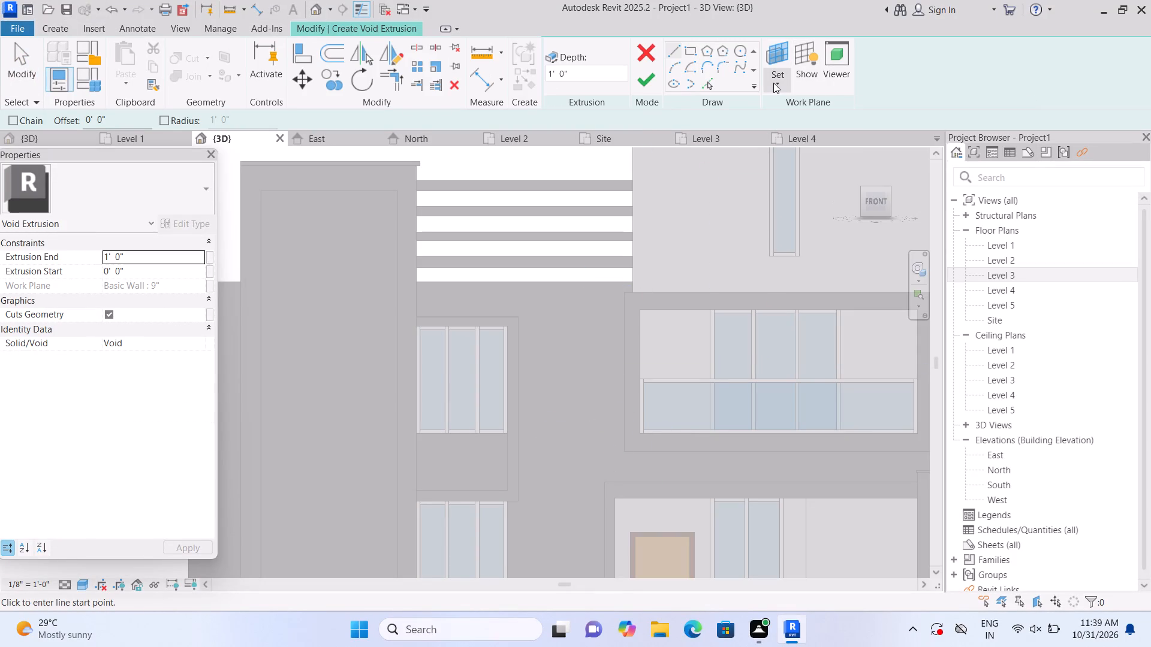
pyautogui.click(778, 81)
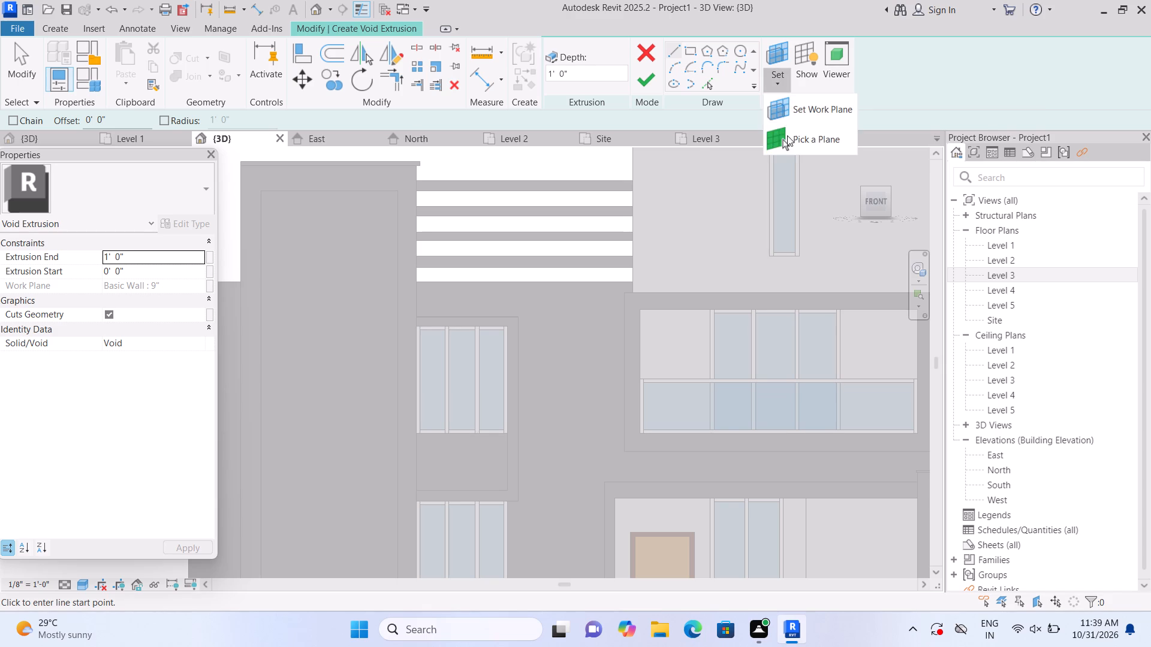
pyautogui.click(787, 135)
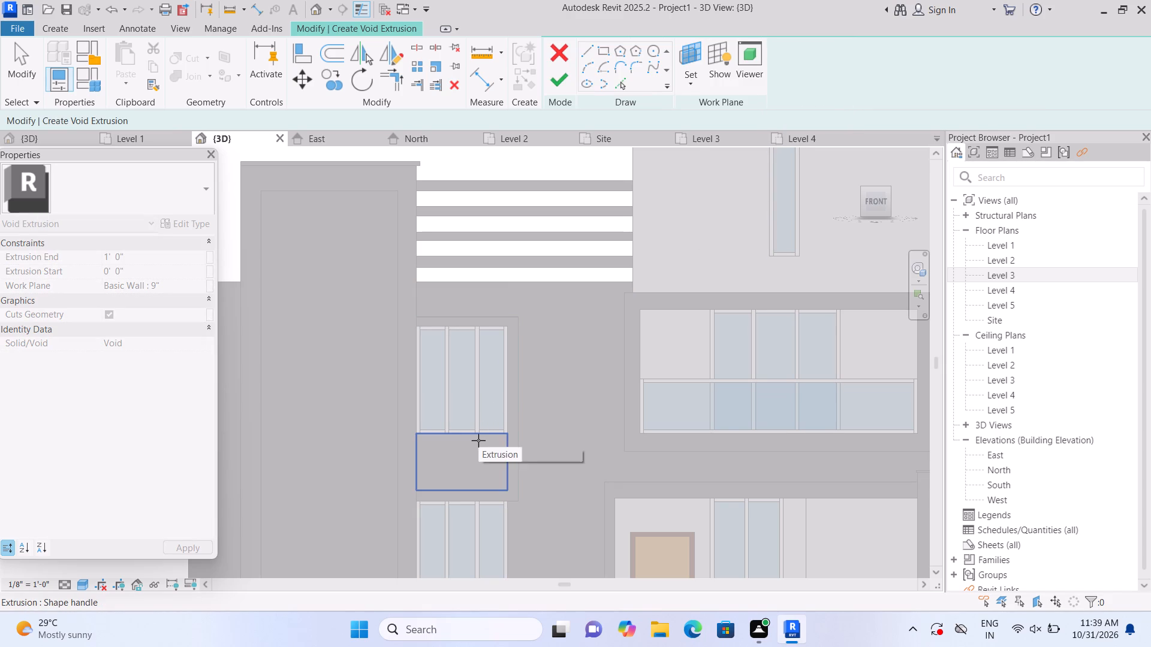
pyautogui.click(478, 440)
pyautogui.click(687, 50)
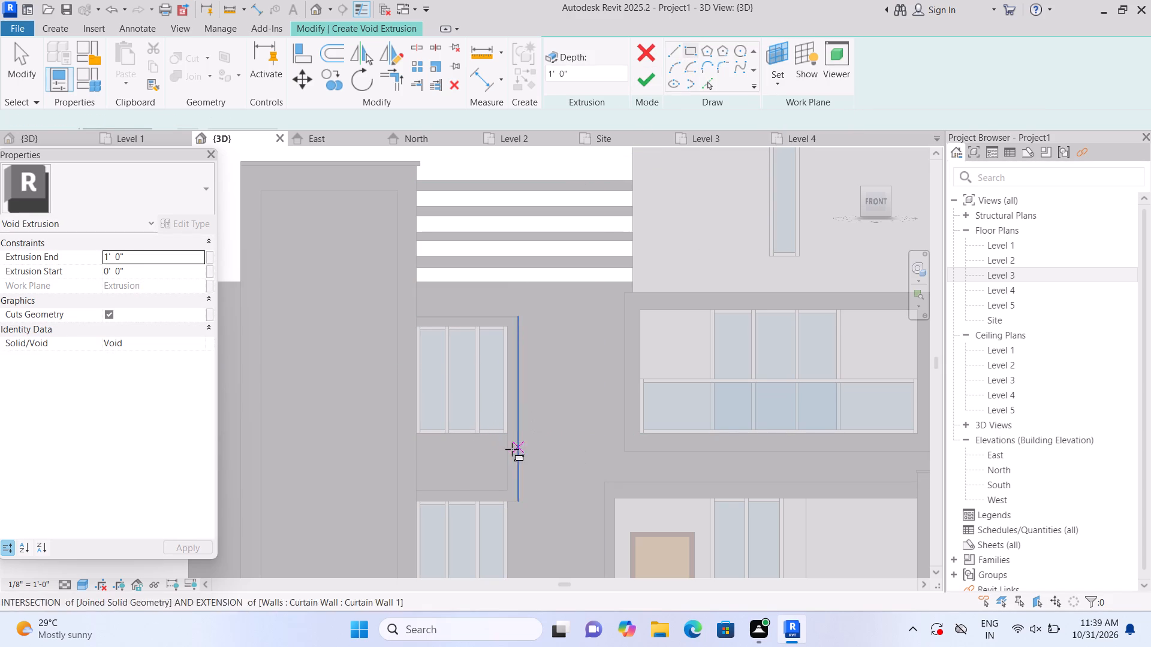
pyautogui.scroll(6, 456, 477)
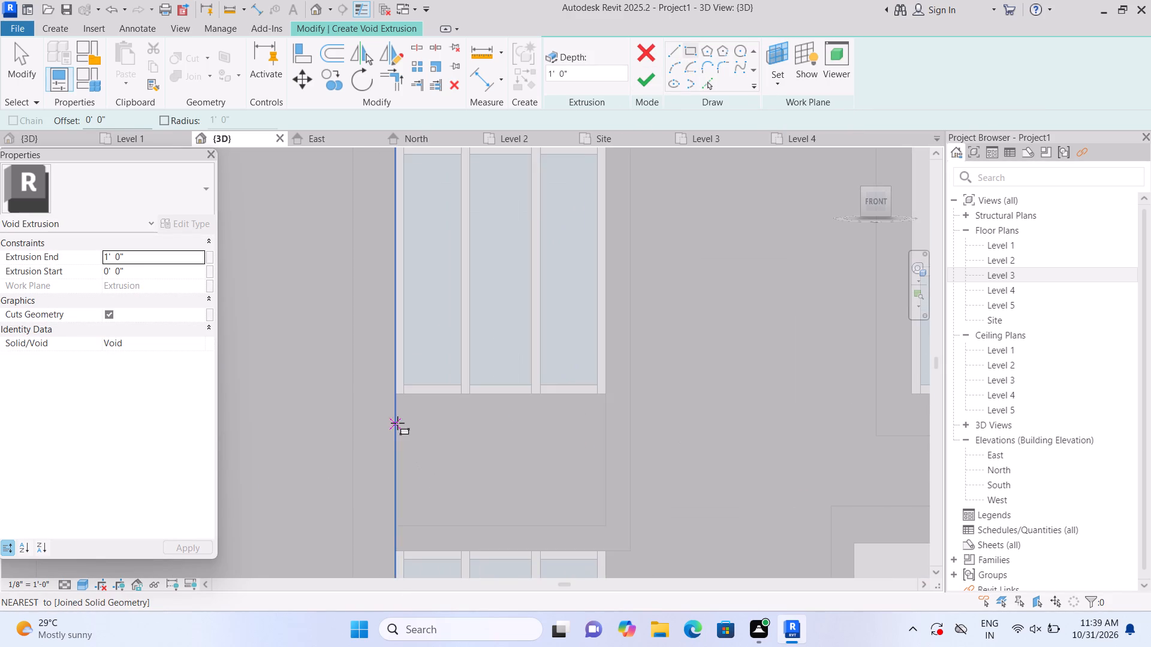
pyautogui.scroll(2, 397, 423)
pyautogui.moveTo(442, 443); pyautogui.dragTo(426, 370, button='middle')
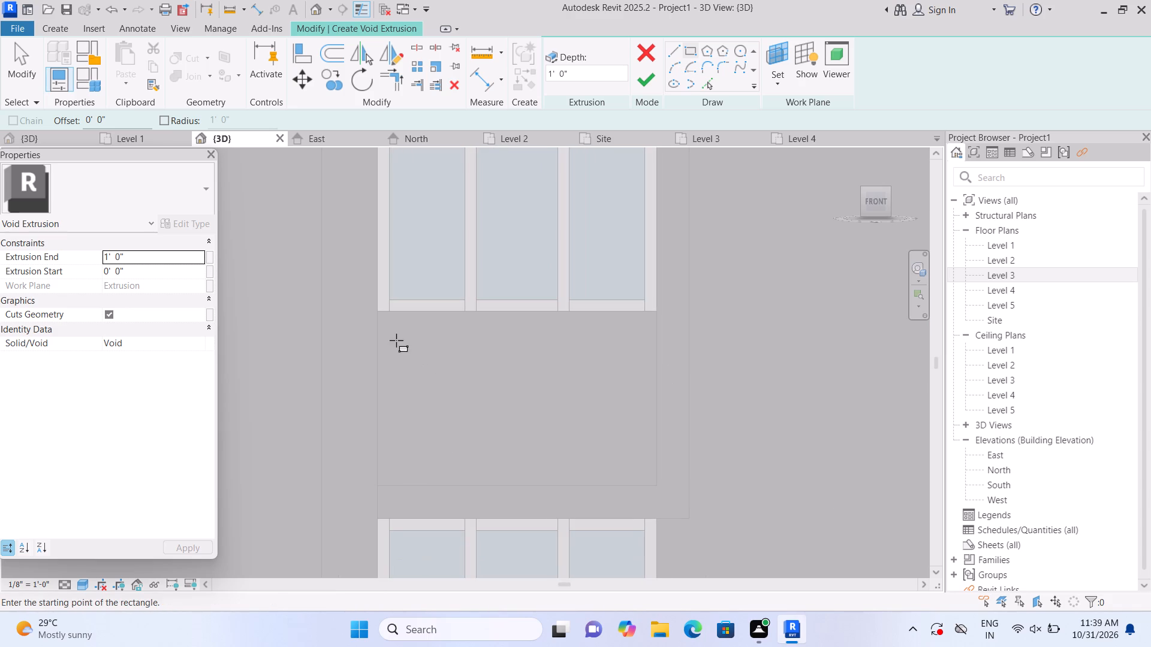
pyautogui.click(378, 330)
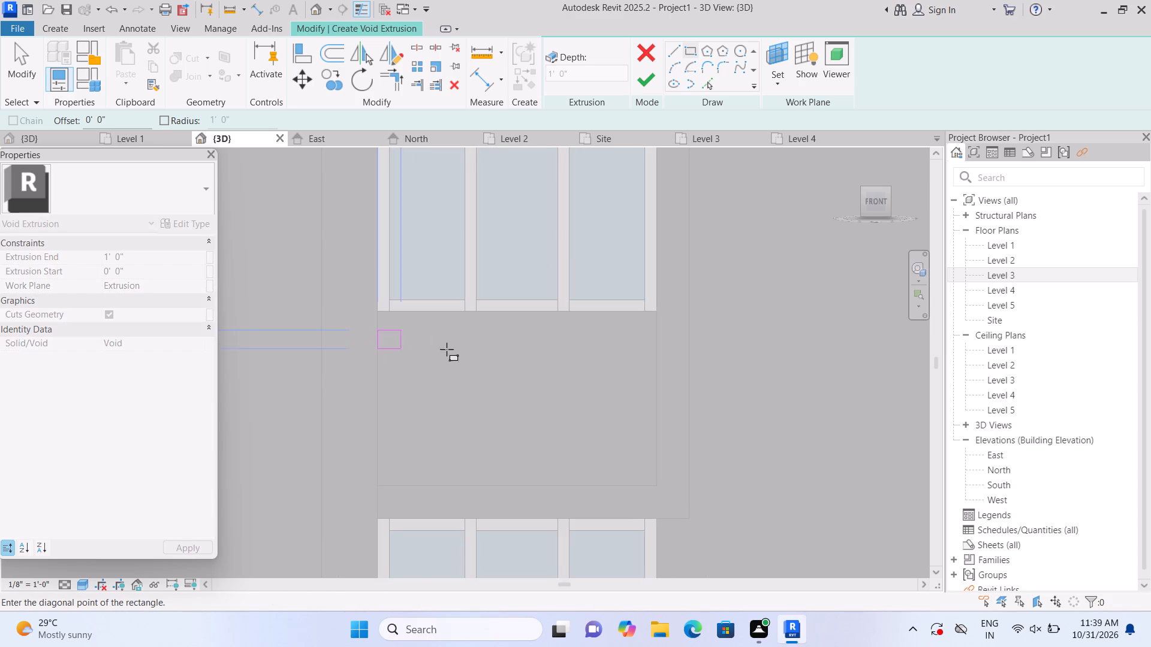
pyautogui.click(655, 340)
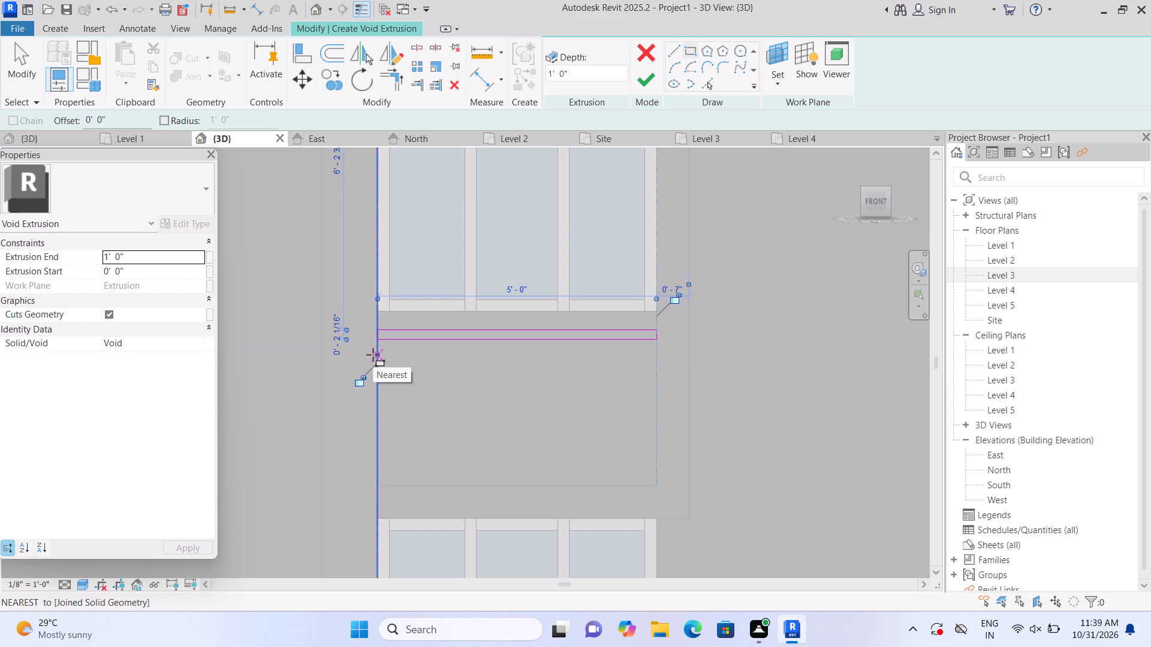
pyautogui.press('Escape')
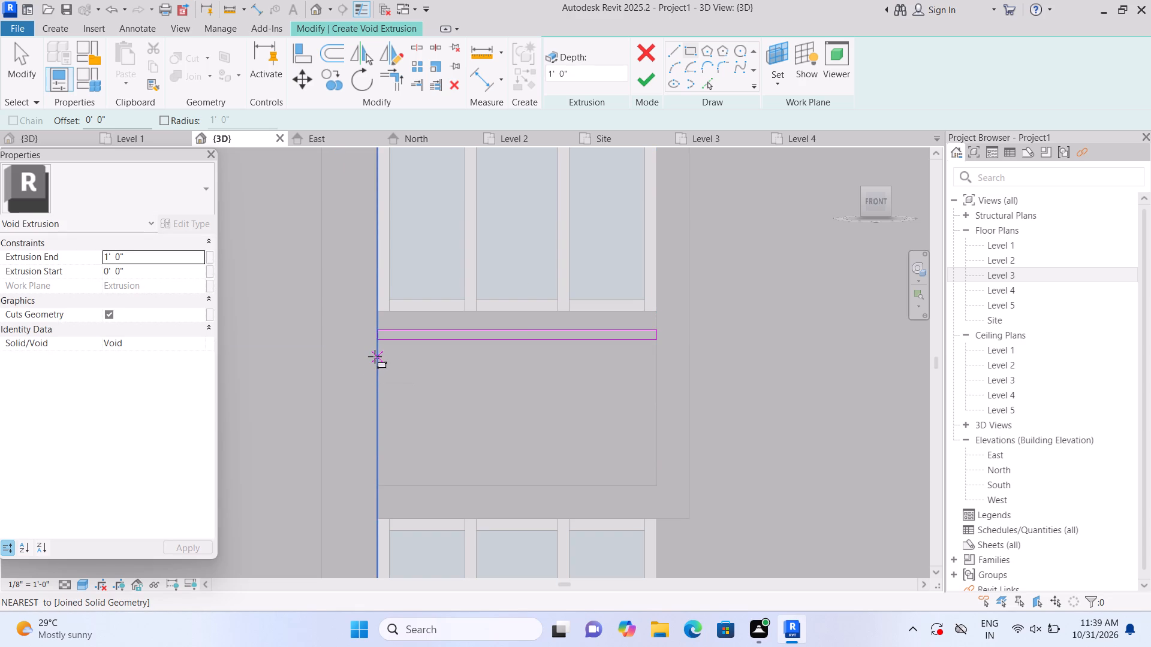
# Sketch two more thin horizontal rectangles across the panel's full 5'-0" width, spaced evenly below the first strip.
pyautogui.click(375, 356)
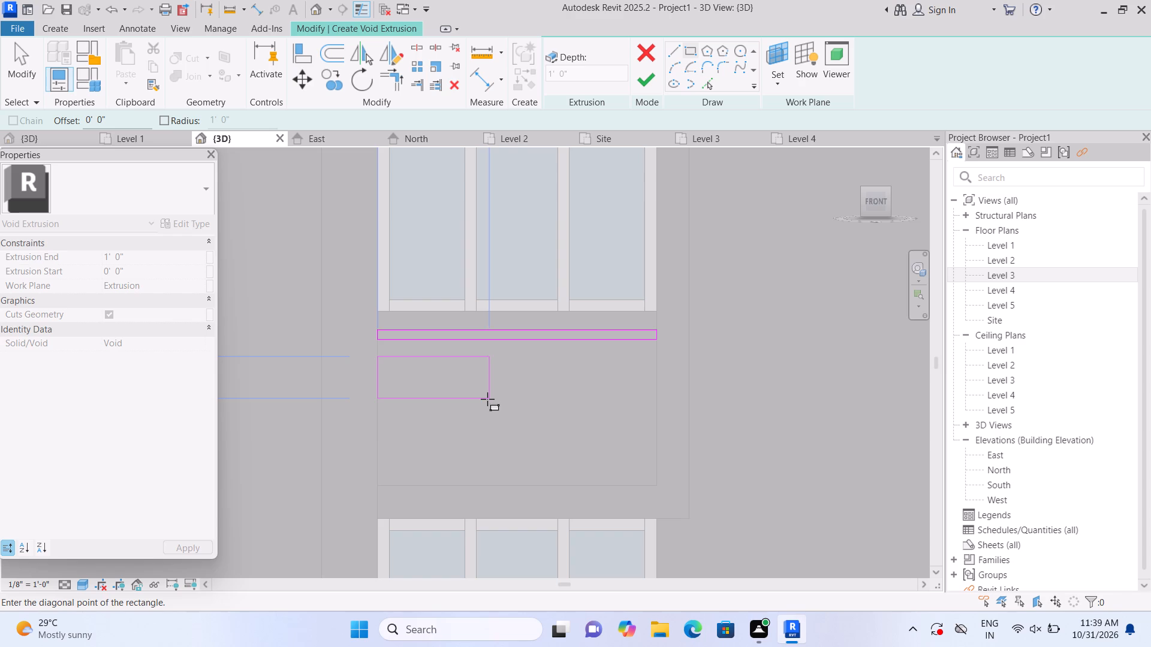
pyautogui.press('Escape')
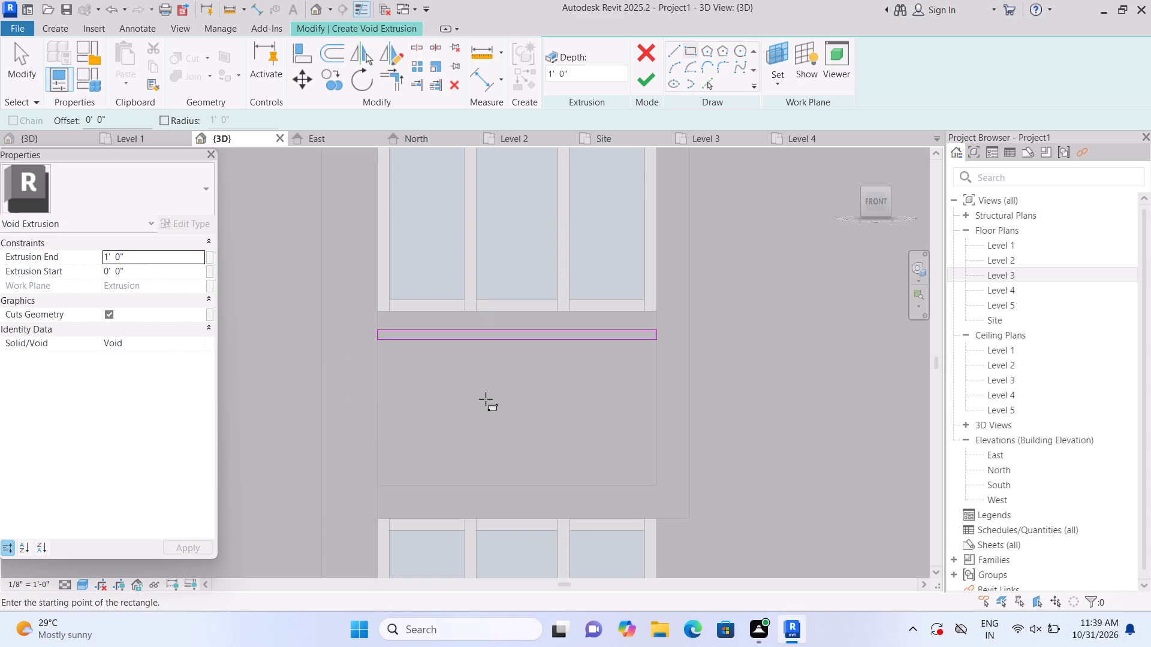
pyautogui.click(378, 365)
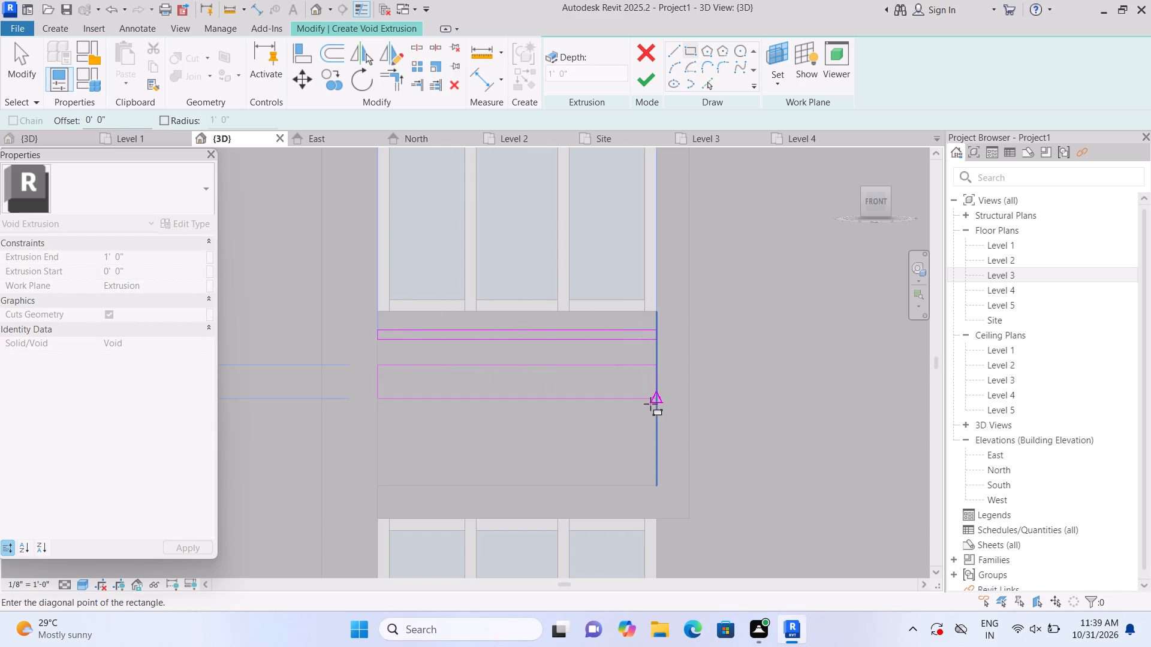
pyautogui.click(652, 374)
pyautogui.press('Escape')
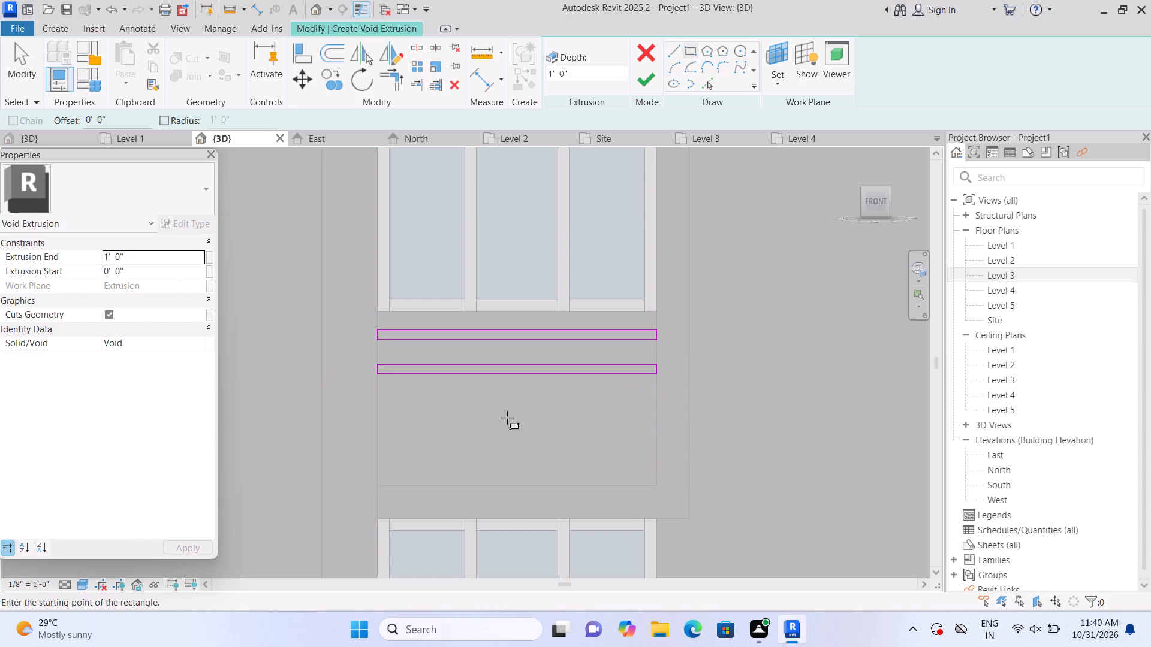
pyautogui.click(376, 397)
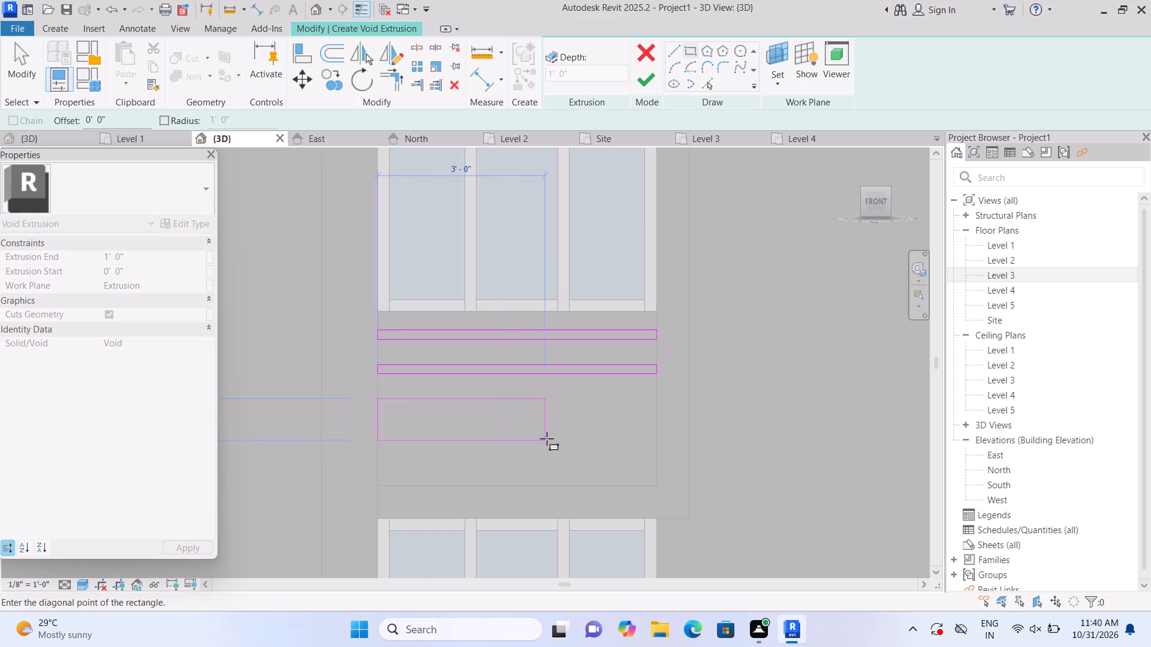
pyautogui.click(654, 408)
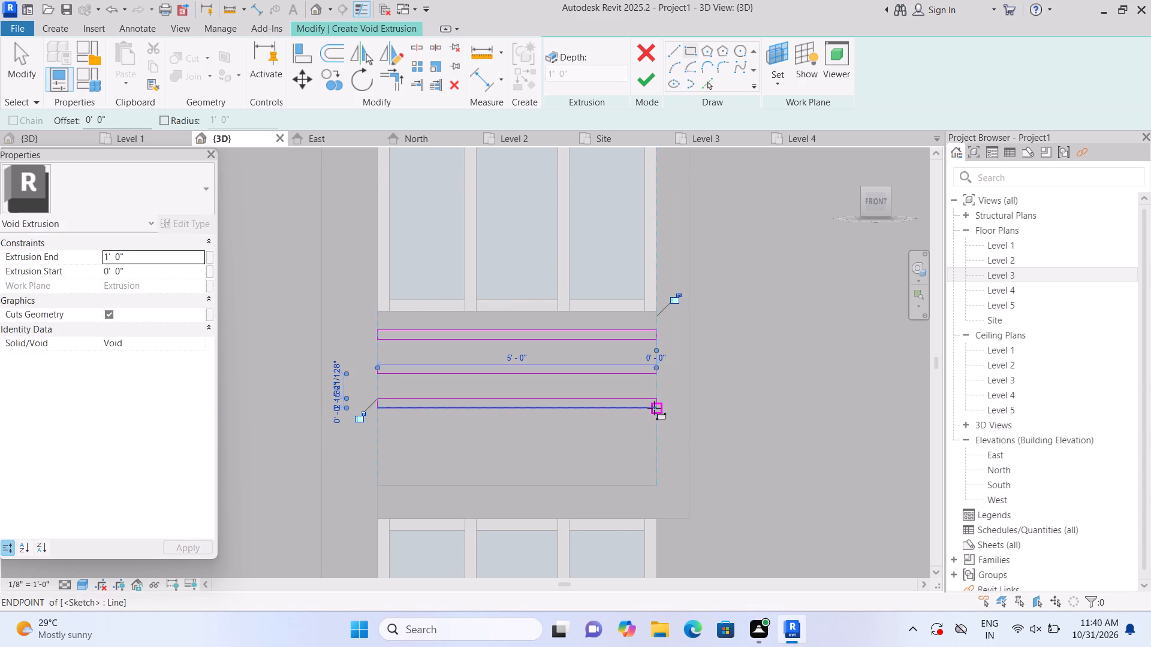
pyautogui.press('Escape')
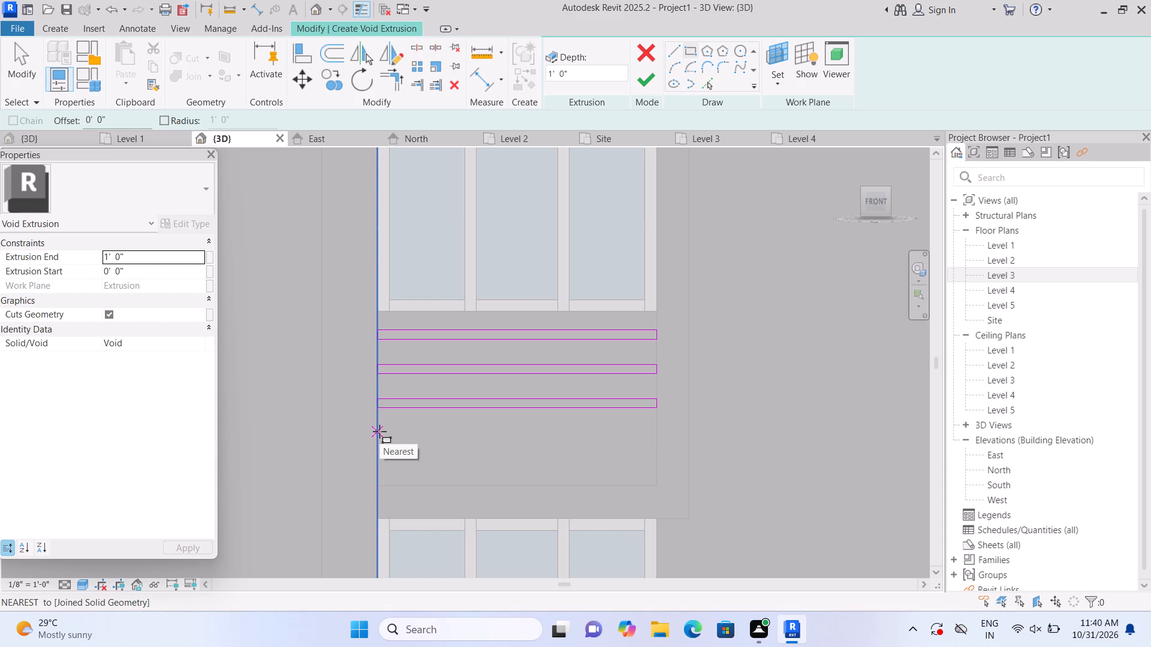
# Sketch a fourth and a fifth thin full-width rectangle in the lower part of the panel between the windows.
pyautogui.click(379, 431)
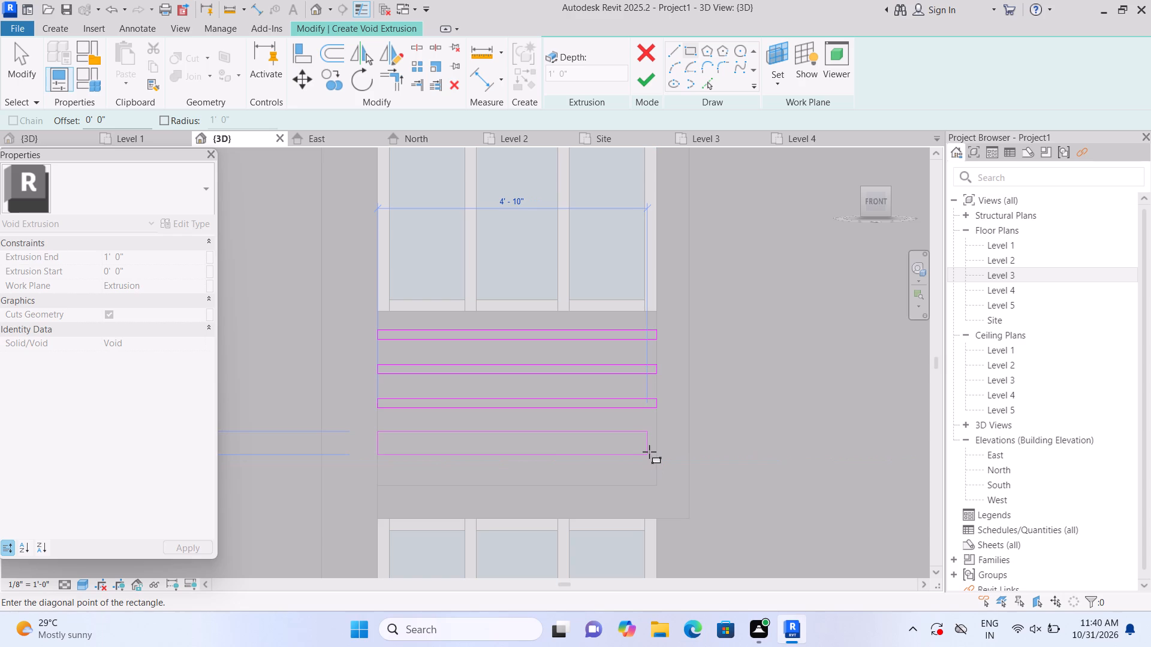
pyautogui.scroll(3, 649, 452)
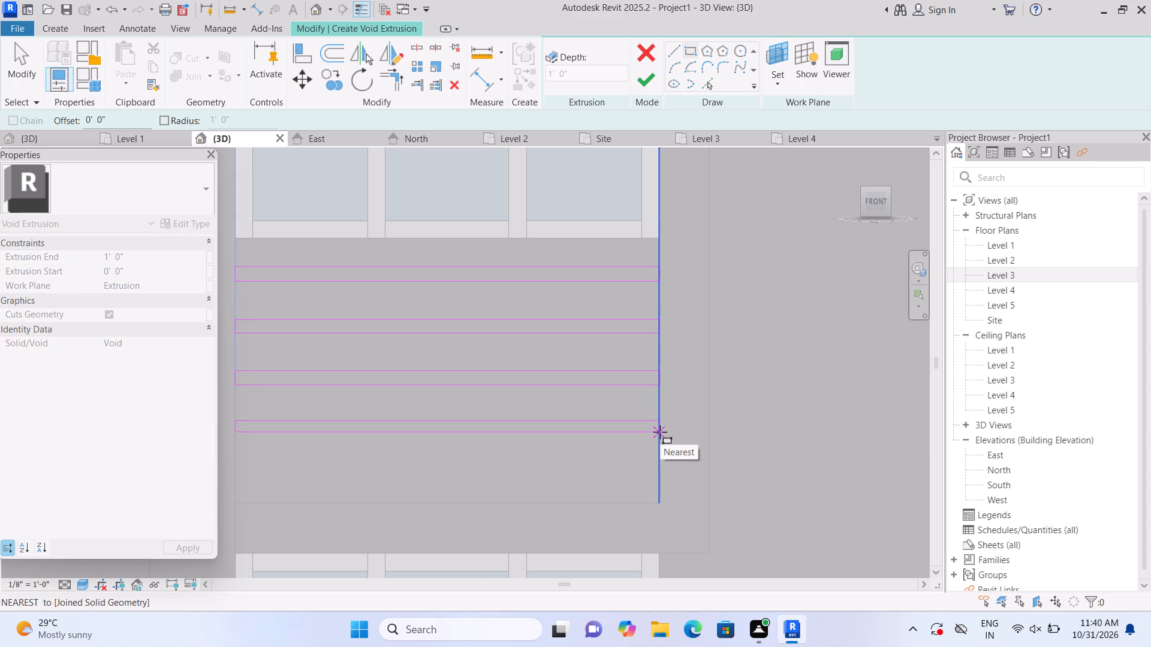
pyautogui.click(660, 432)
pyautogui.press('Escape')
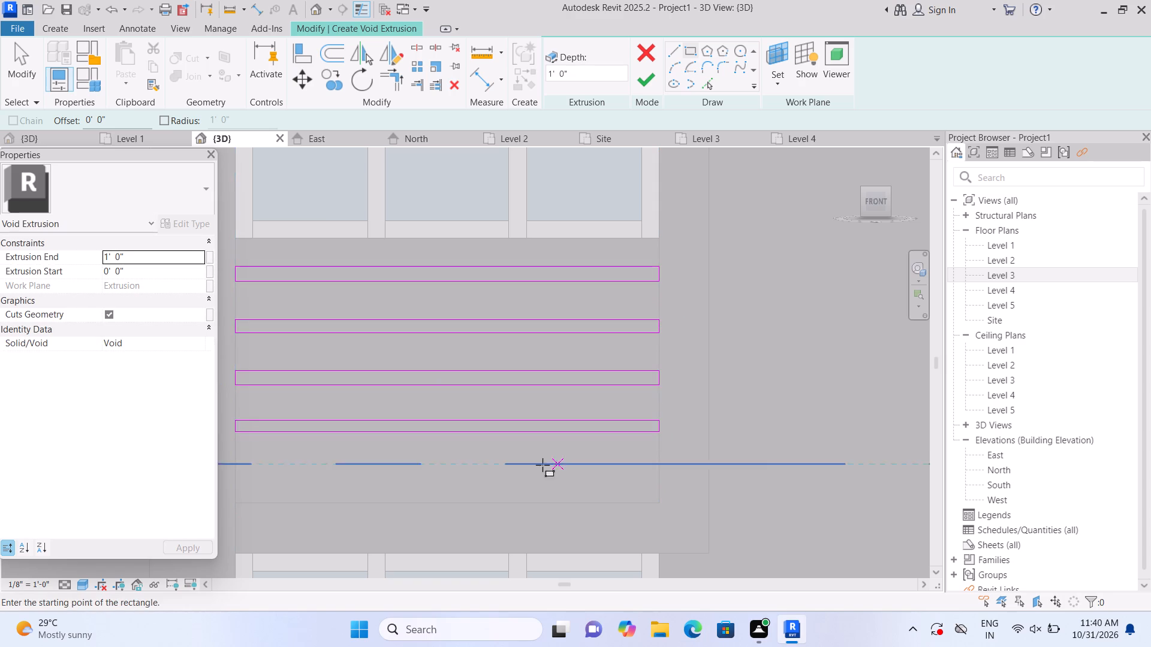
pyautogui.click(231, 468)
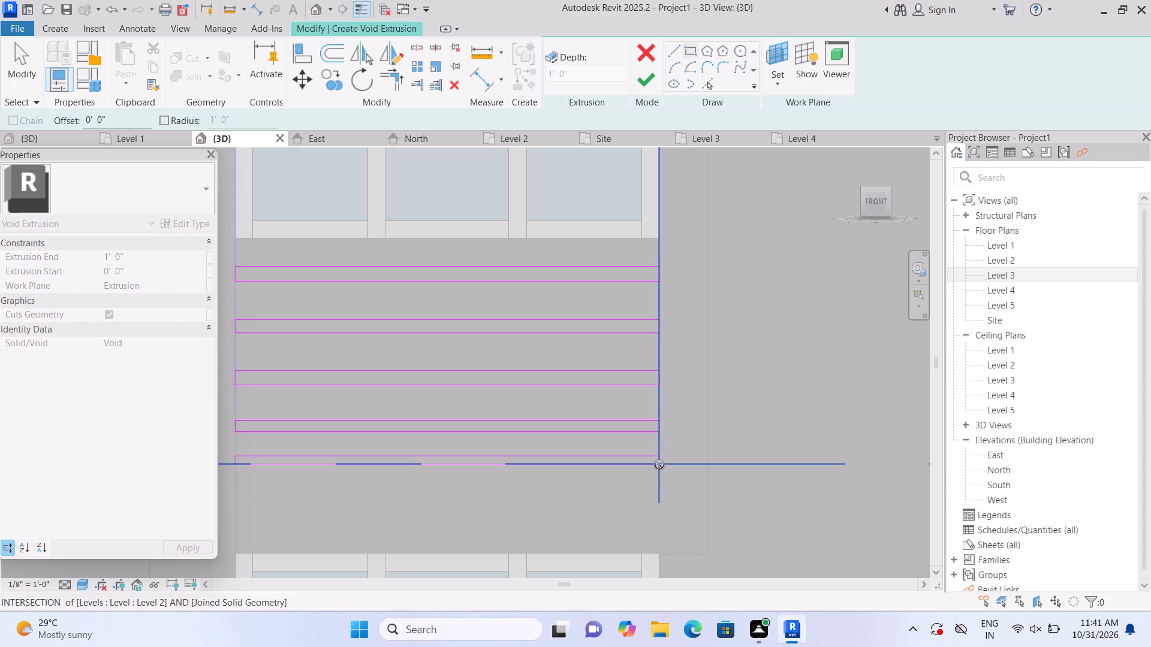
pyautogui.scroll(2, 661, 470)
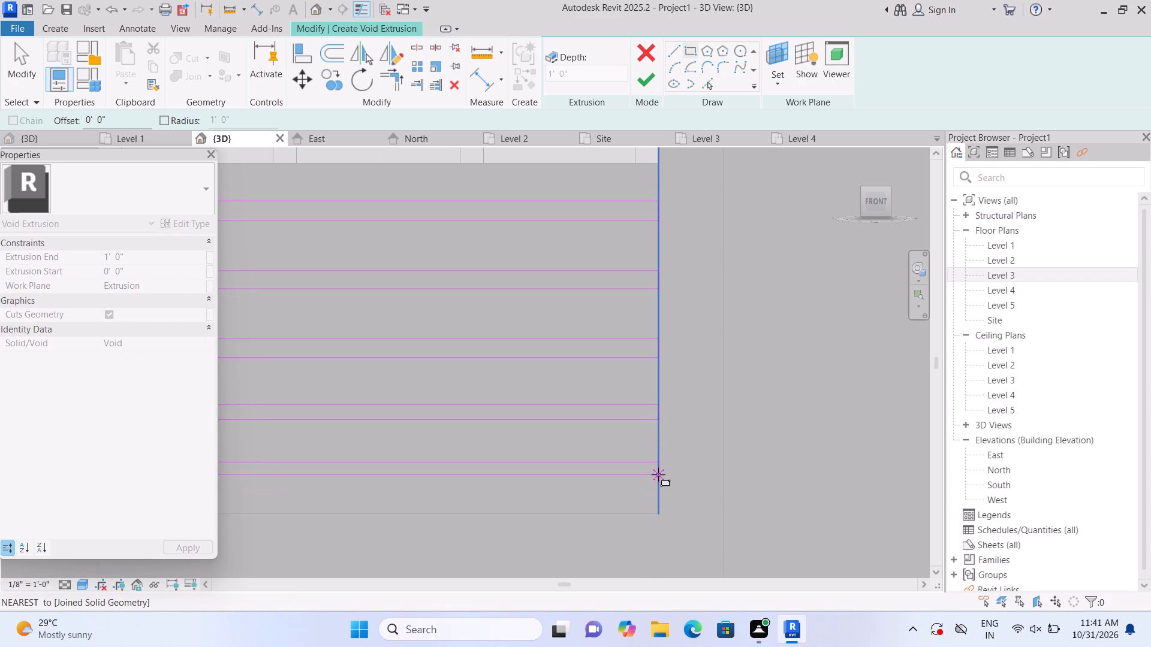
pyautogui.click(658, 474)
pyautogui.press('Escape')
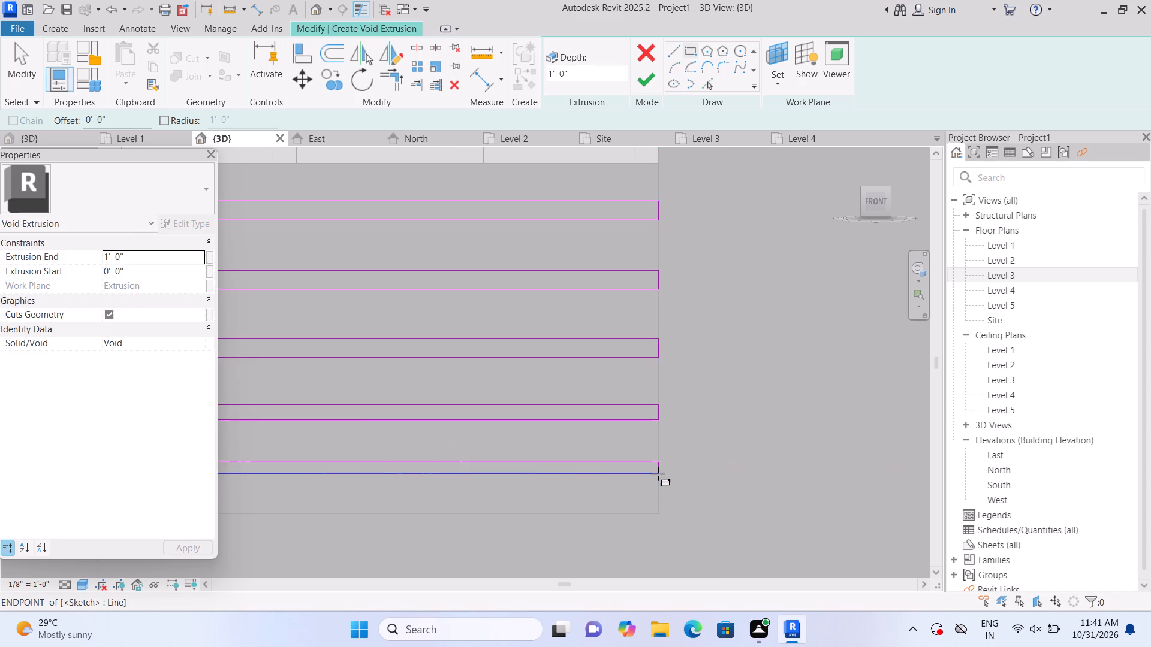
# Set the void's Extrusion End to 1" and finish the five-strip sketch to cut horizontal grooves into the panel.
pyautogui.scroll(-5, 661, 472)
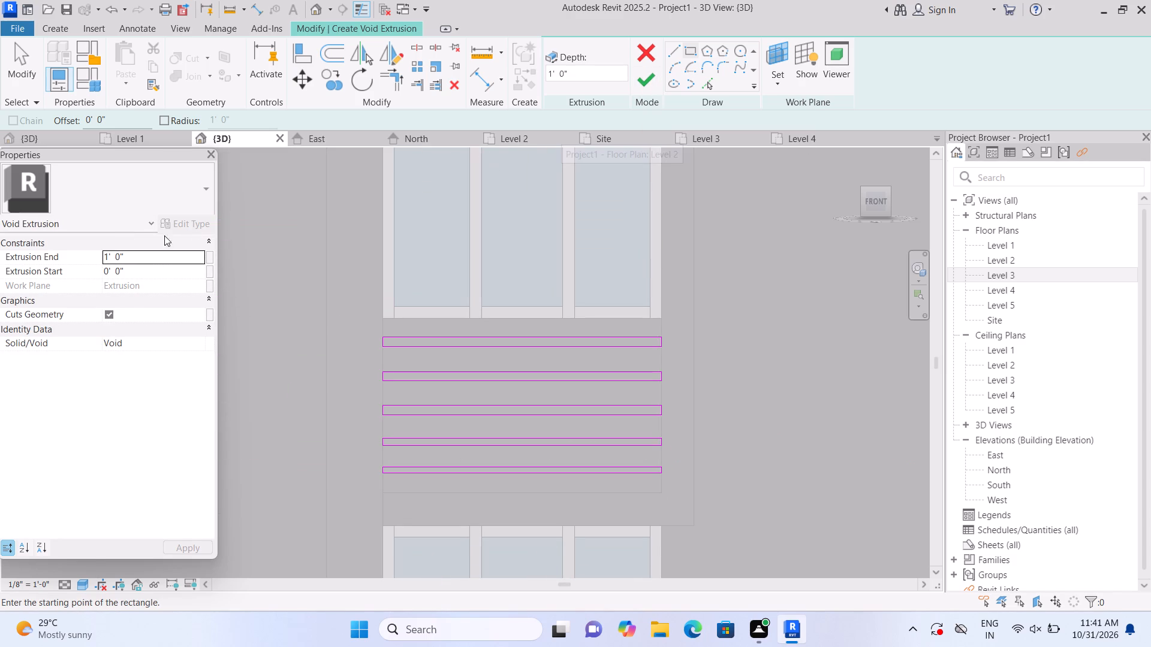
pyautogui.click(153, 256)
pyautogui.press('BackSpace')
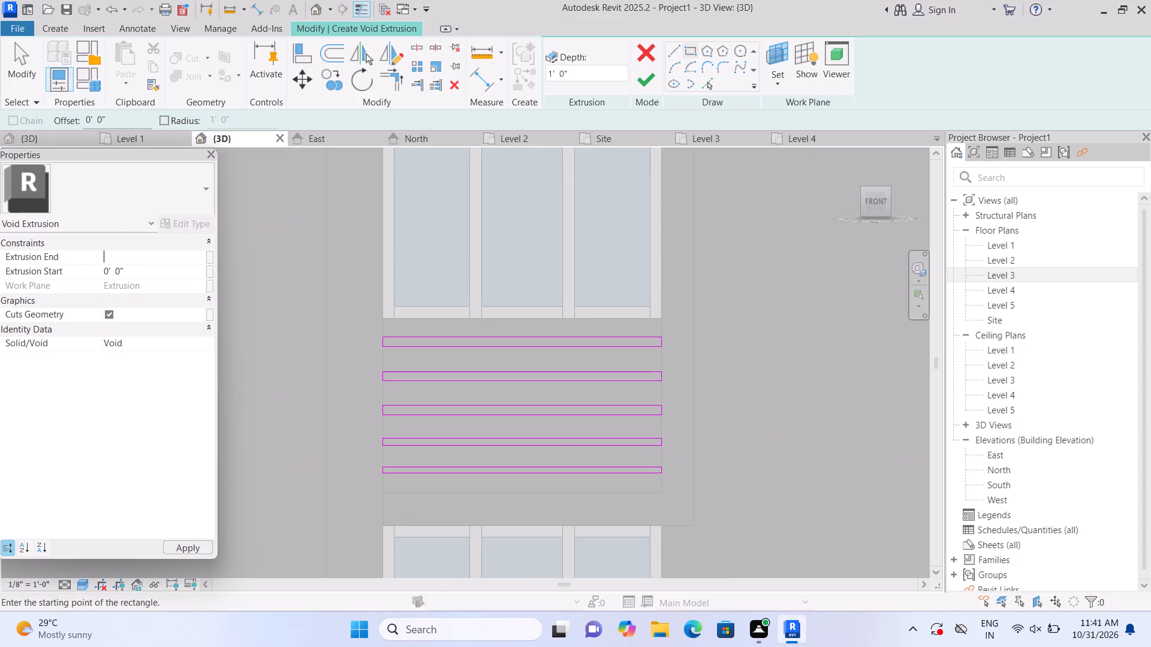
pyautogui.write('1"')
pyautogui.press('Return')
pyautogui.click(649, 83)
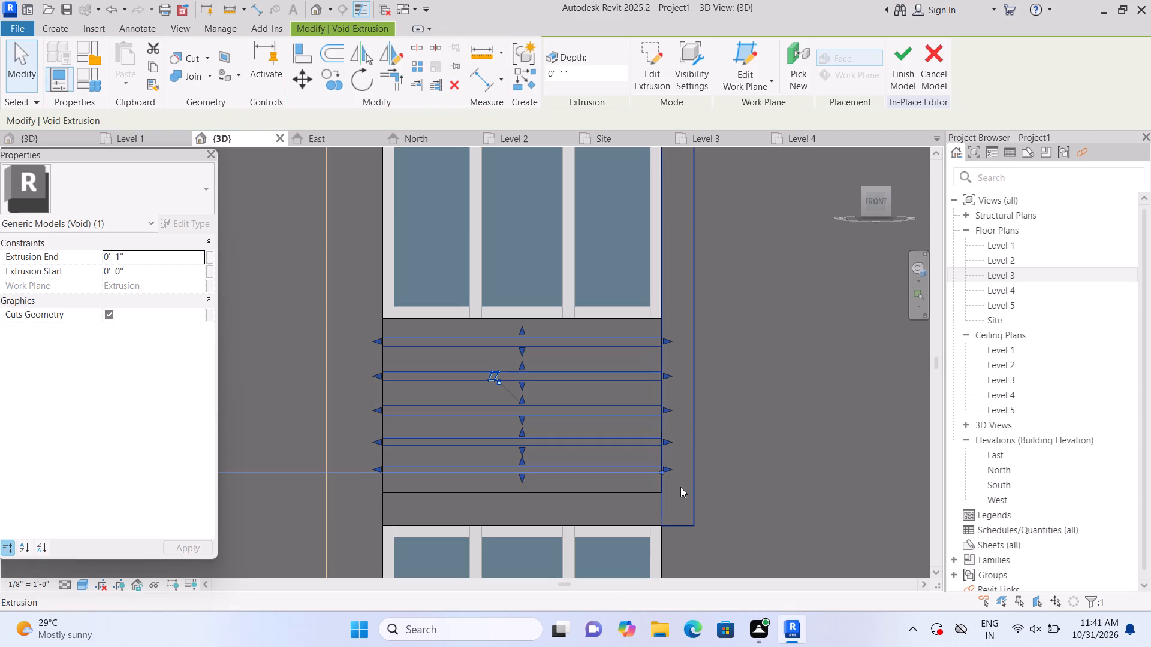
pyautogui.press('Escape')
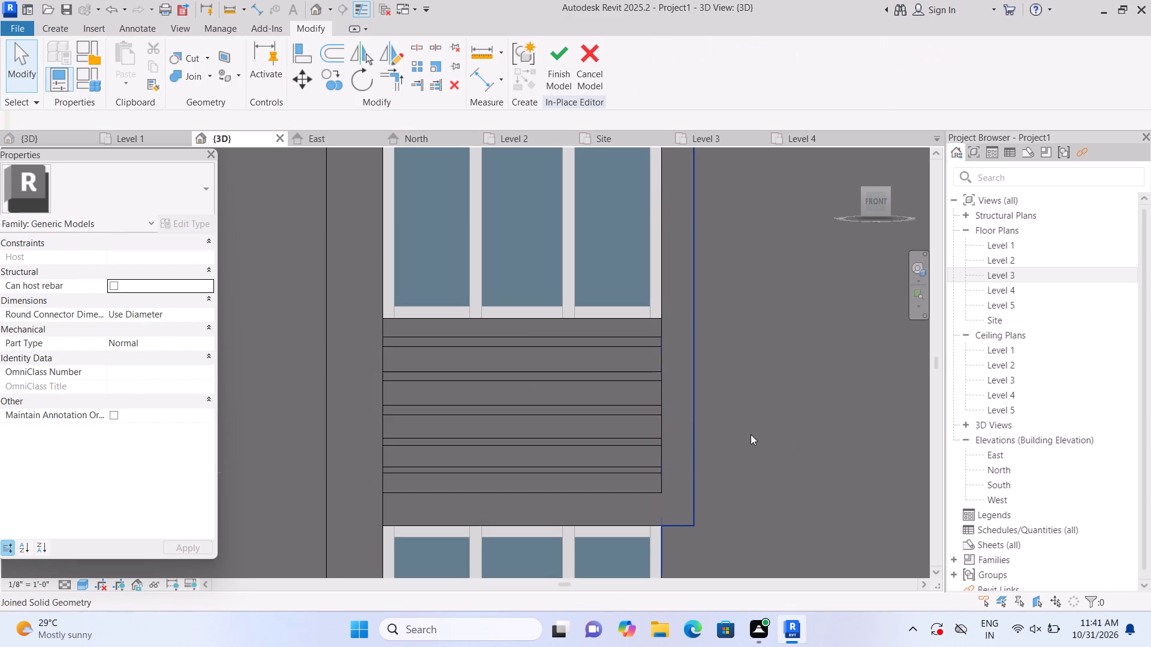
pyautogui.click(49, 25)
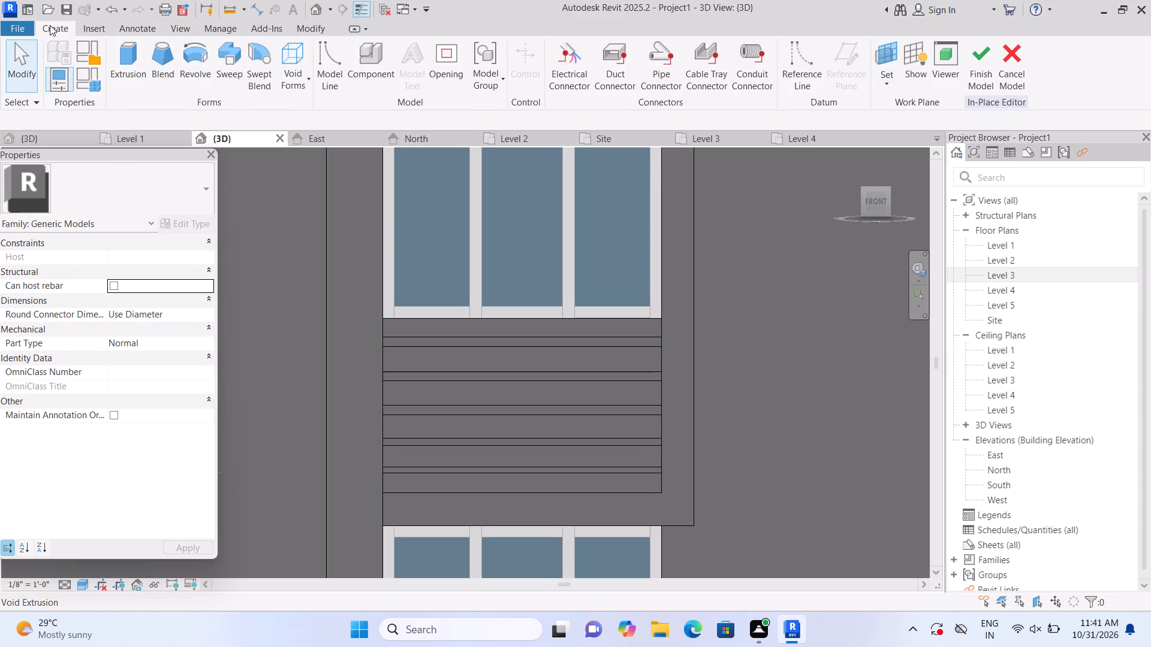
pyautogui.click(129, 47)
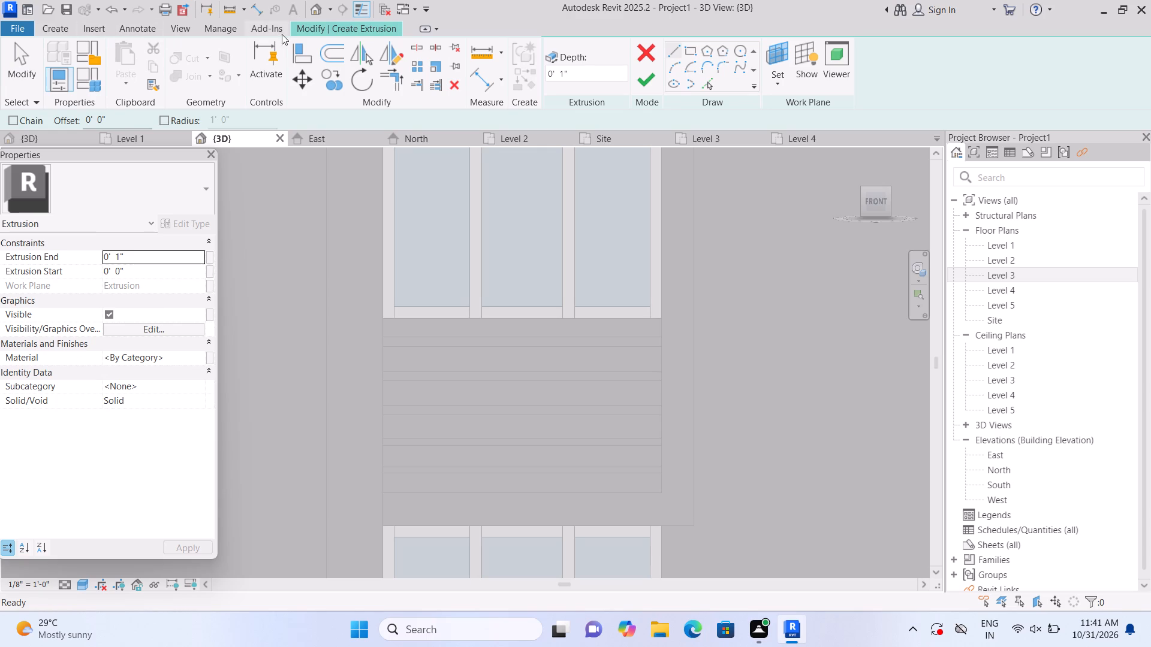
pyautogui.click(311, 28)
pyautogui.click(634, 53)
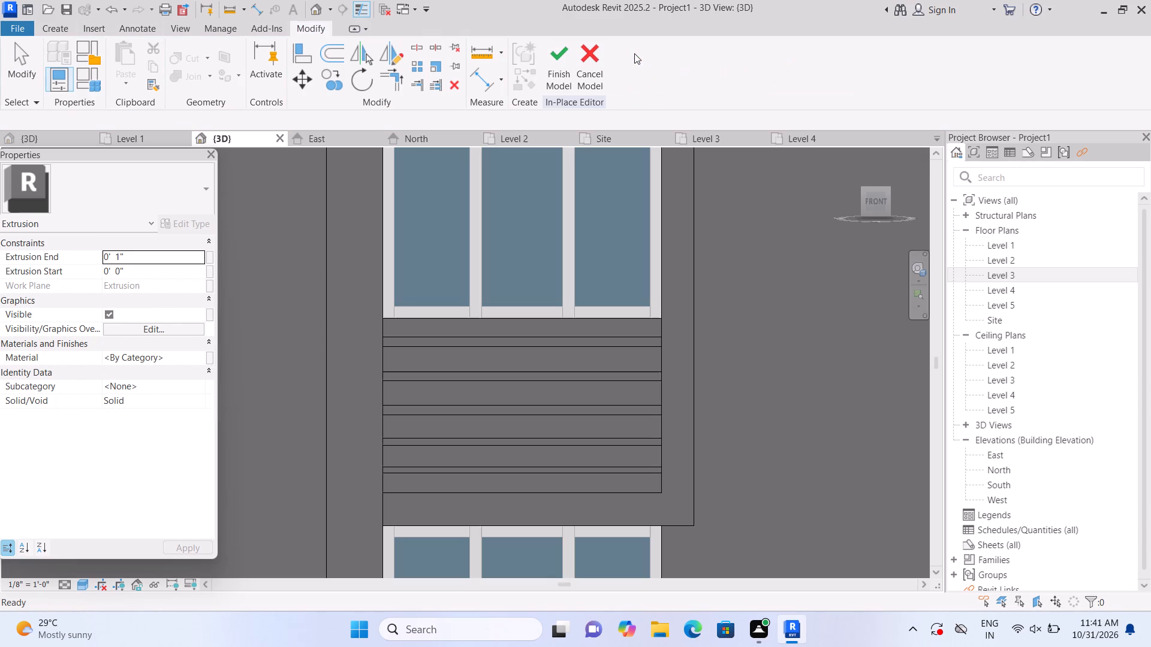
# Start a void extrusion on the grooved panel's face and sketch a vertical strip about 1" wide and 3'-1 1/2" tall, about 10 5/8" from its left edge.
pyautogui.click(64, 34)
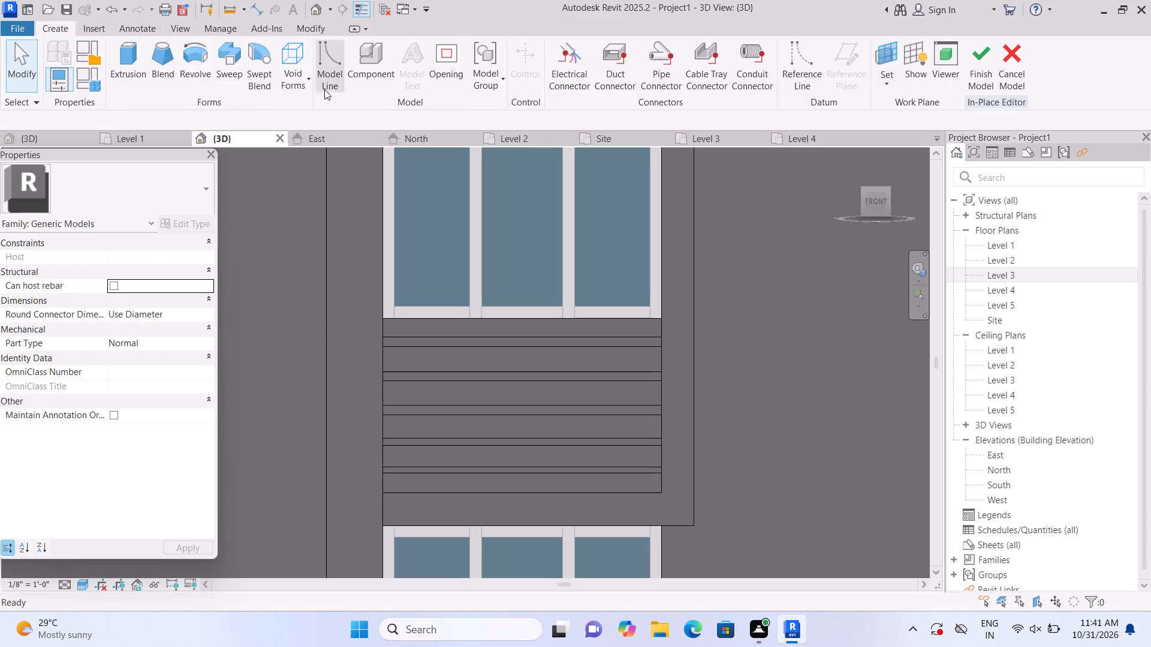
pyautogui.click(309, 83)
pyautogui.click(310, 112)
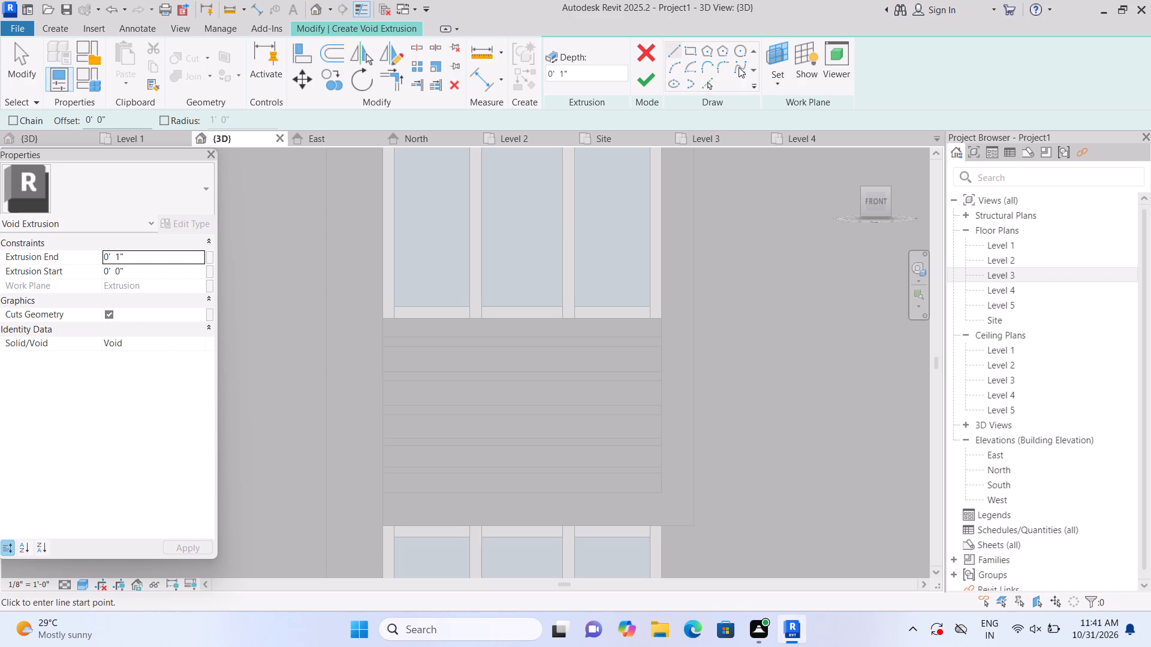
pyautogui.click(776, 82)
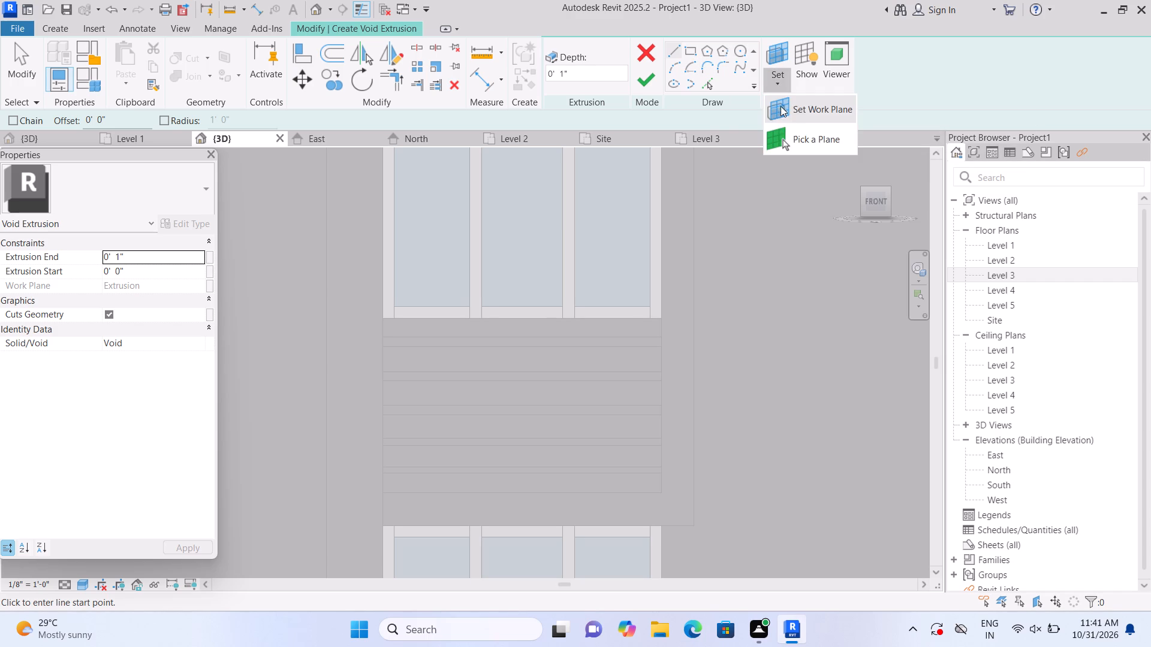
pyautogui.click(784, 137)
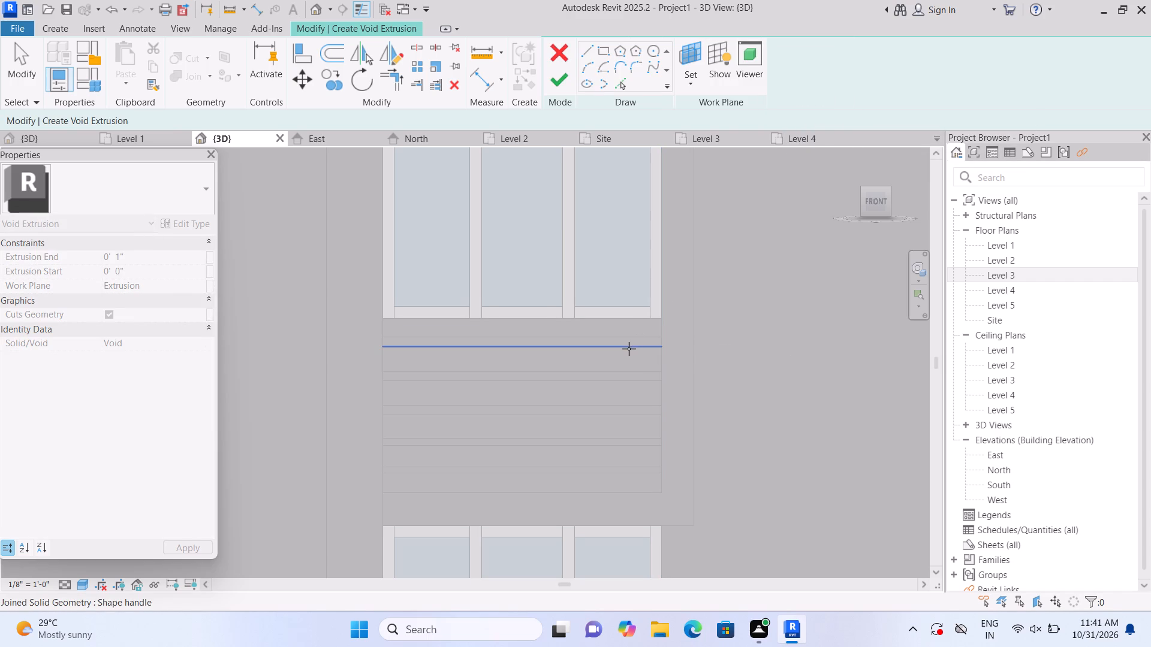
pyautogui.click(626, 360)
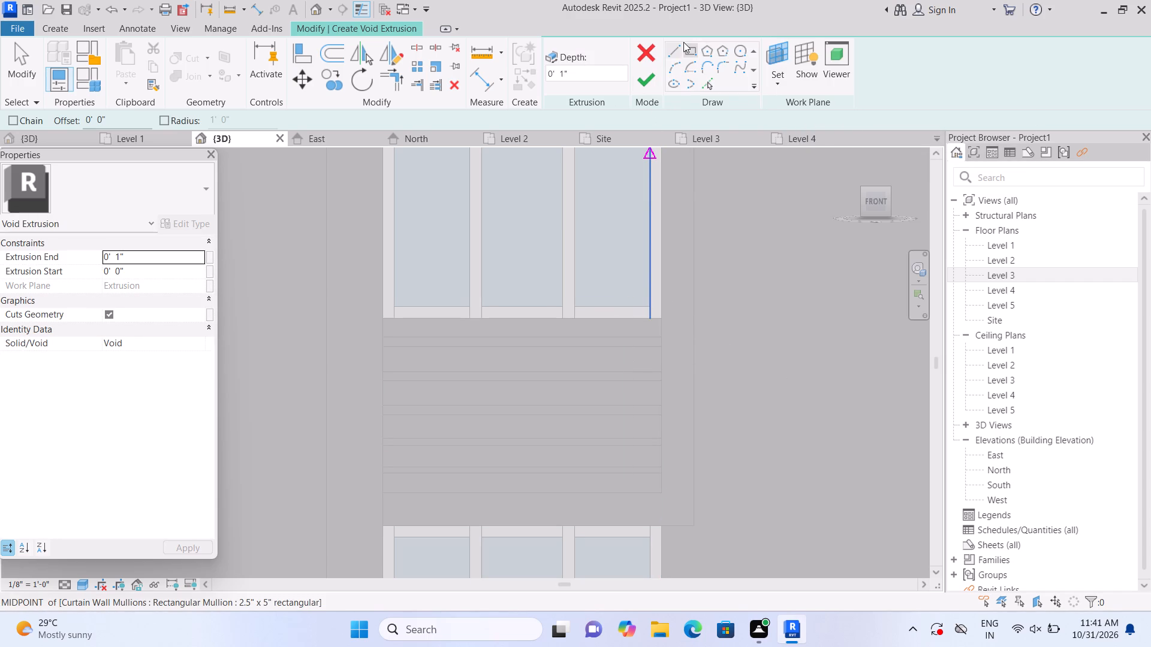
pyautogui.click(690, 49)
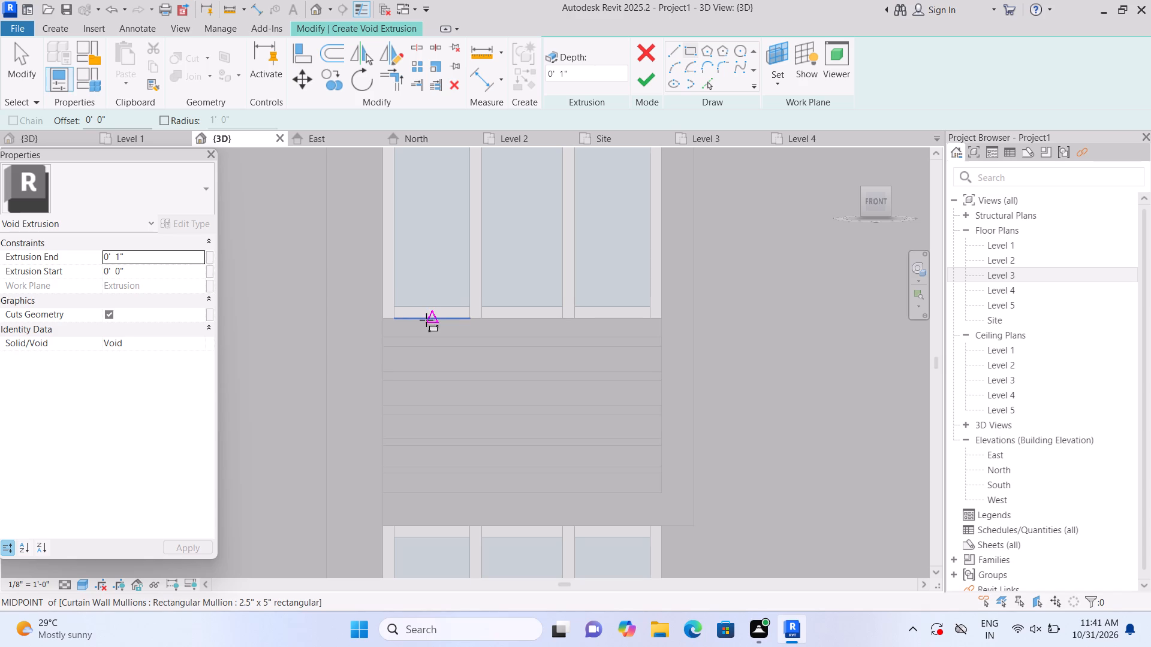
pyautogui.click(426, 320)
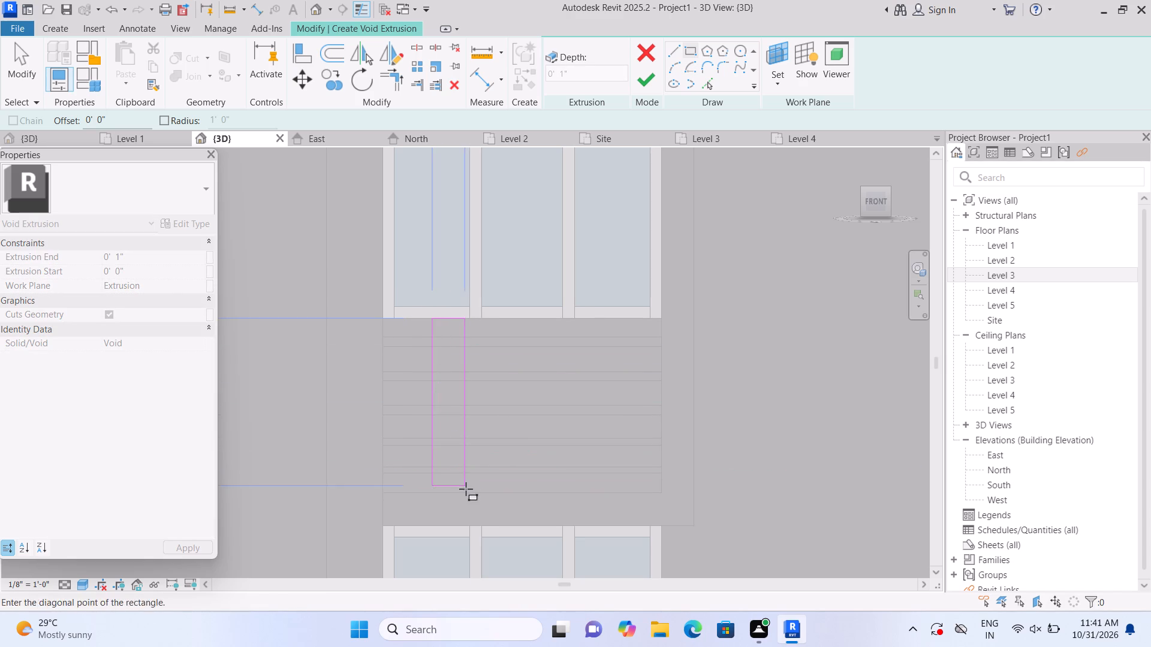
pyautogui.scroll(3, 442, 491)
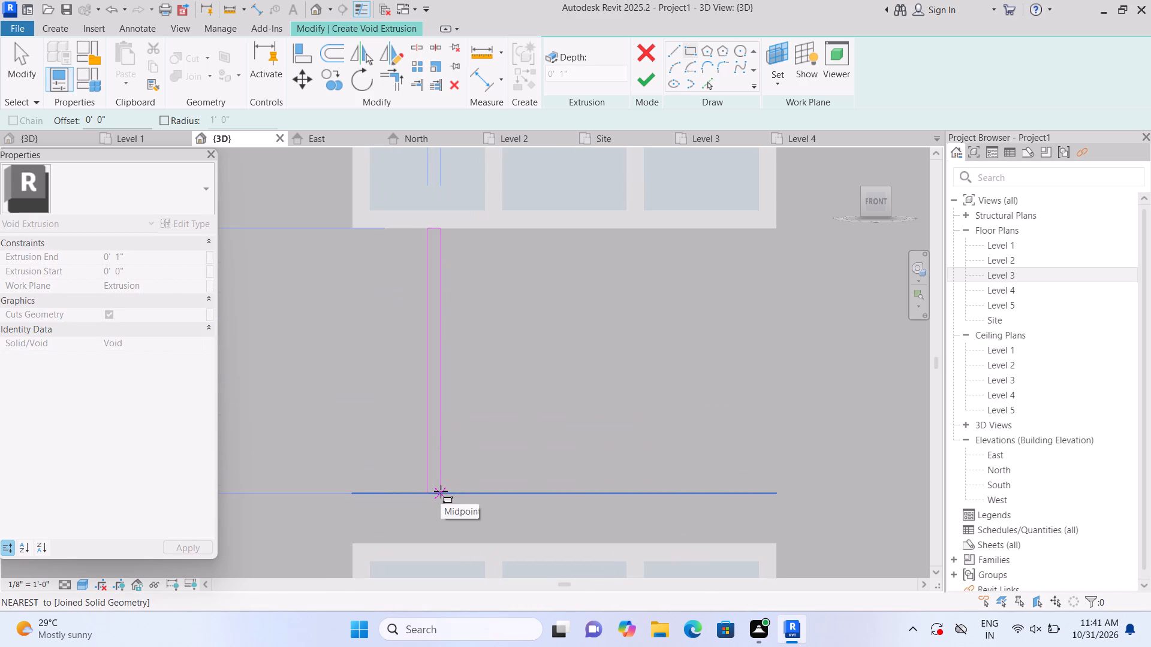
pyautogui.click(435, 491)
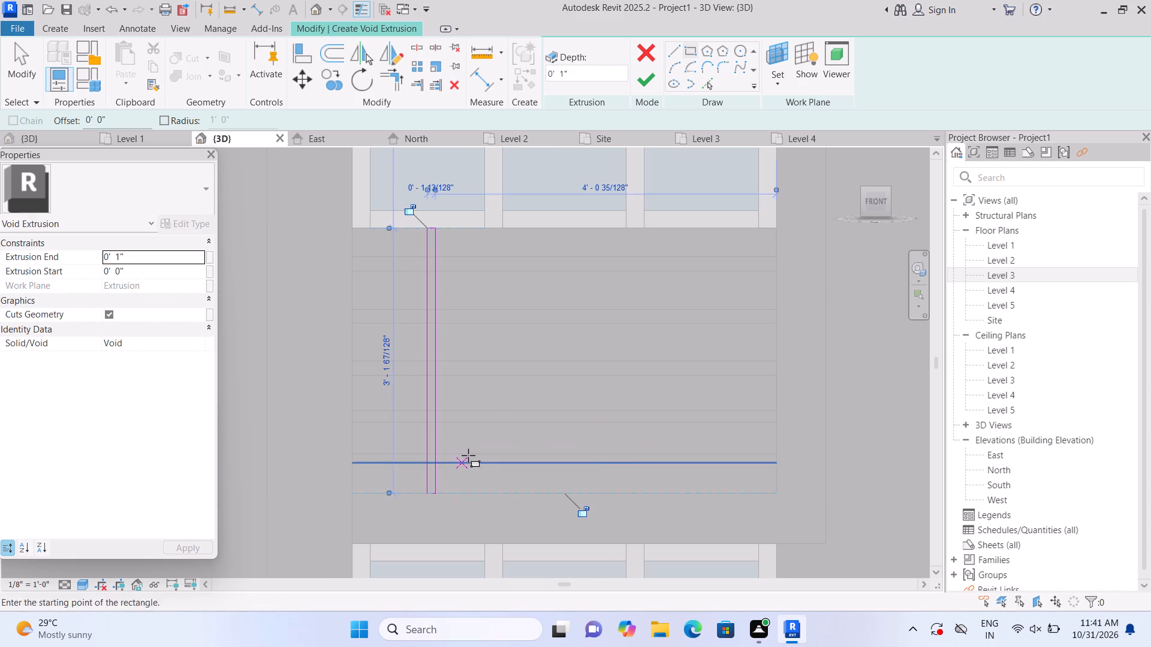
pyautogui.press('Escape')
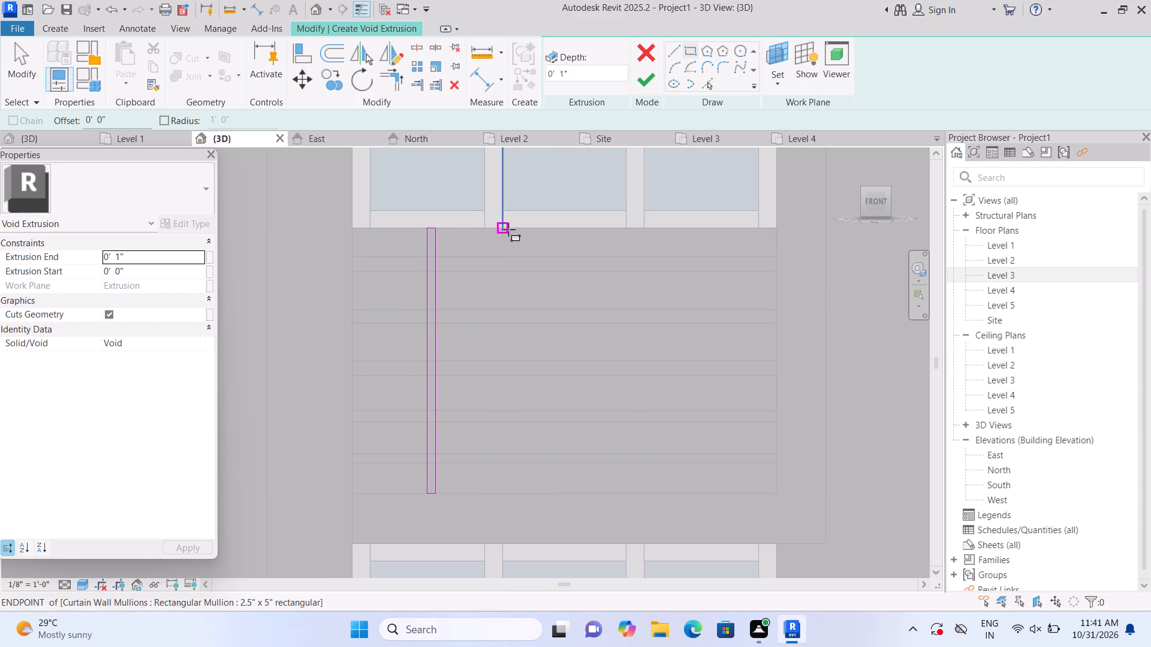
# Sketch a second and a third full-height vertical strip, each about 1" wide, across the middle of the panel.
pyautogui.click(508, 229)
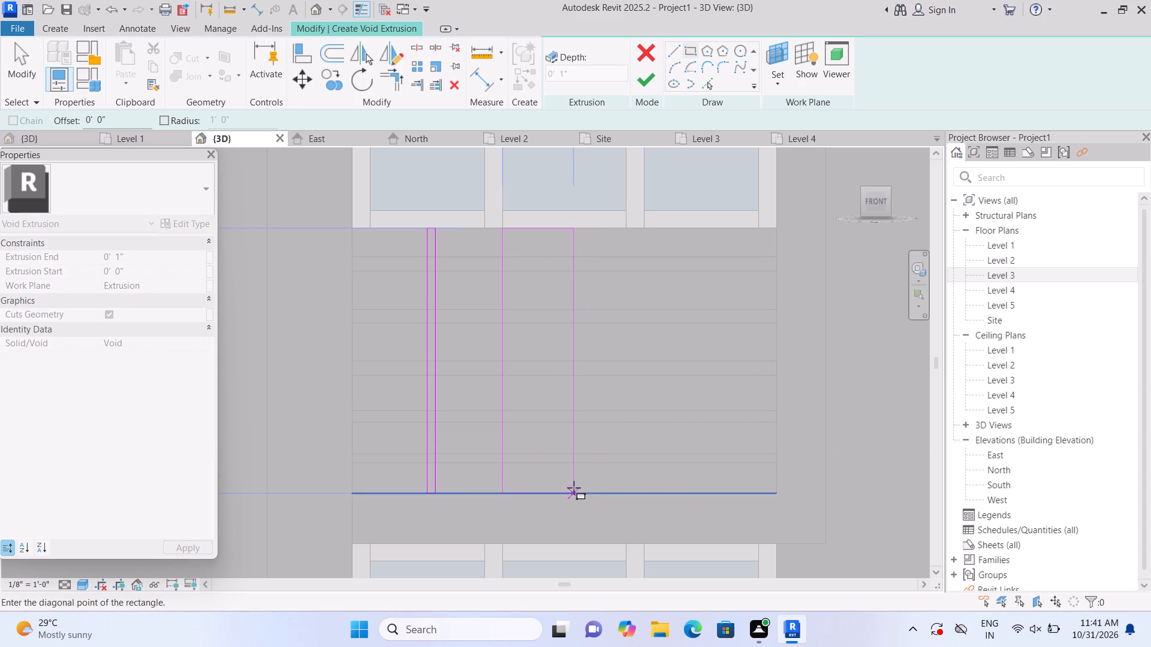
pyautogui.click(511, 495)
pyautogui.press('Escape')
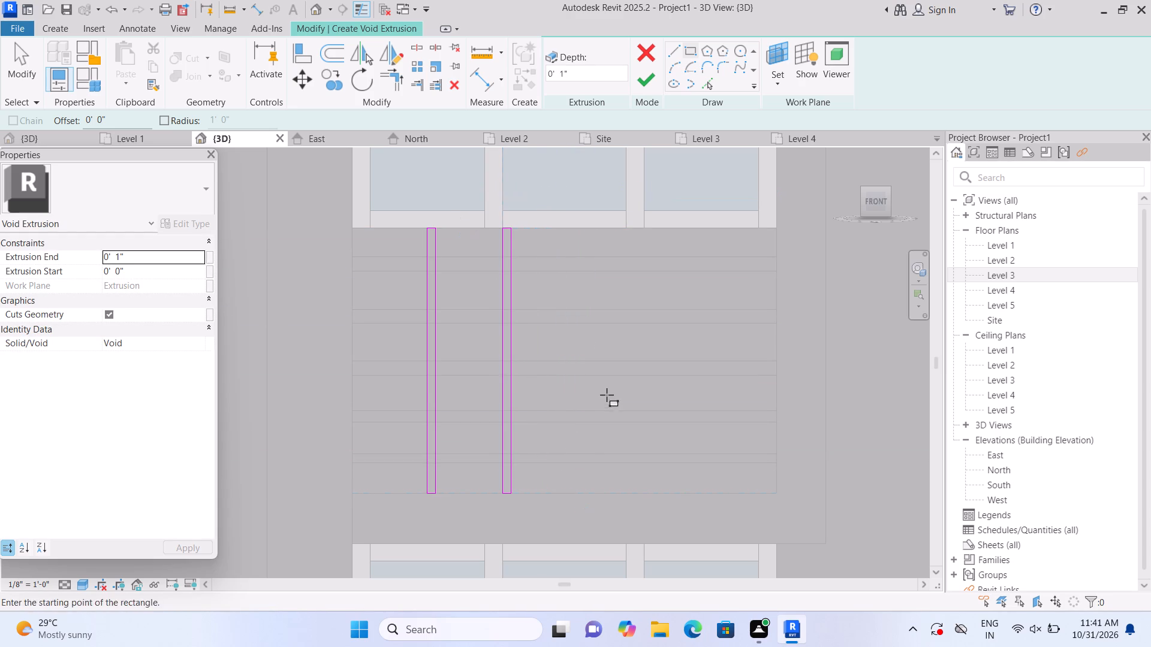
pyautogui.click(587, 232)
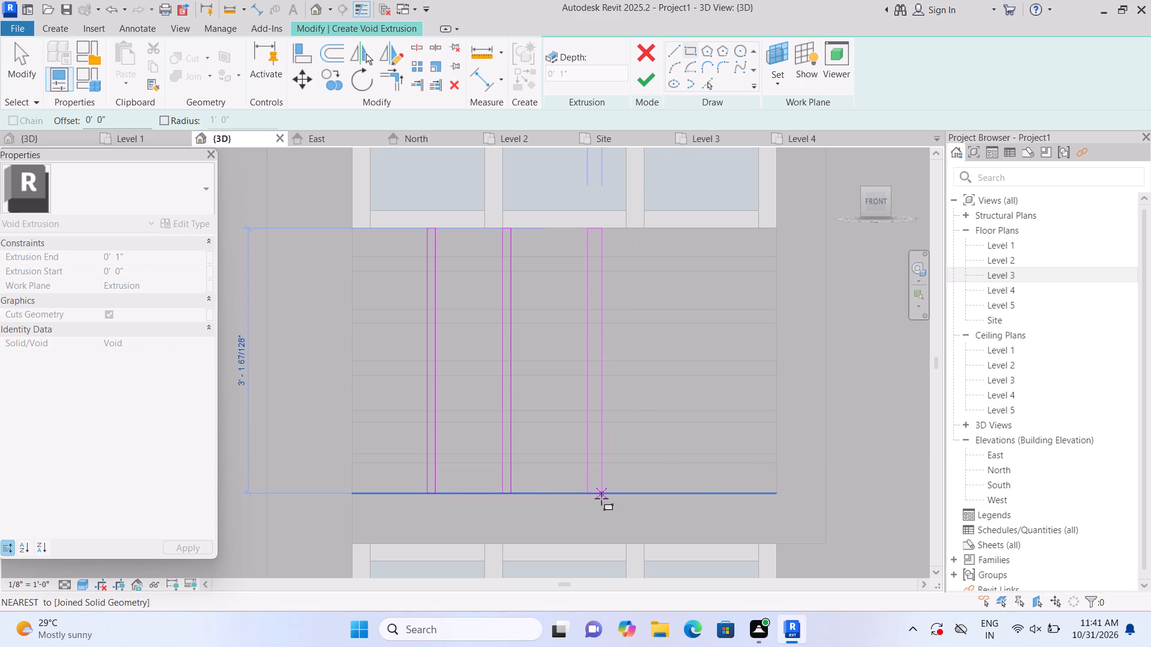
pyautogui.click(595, 498)
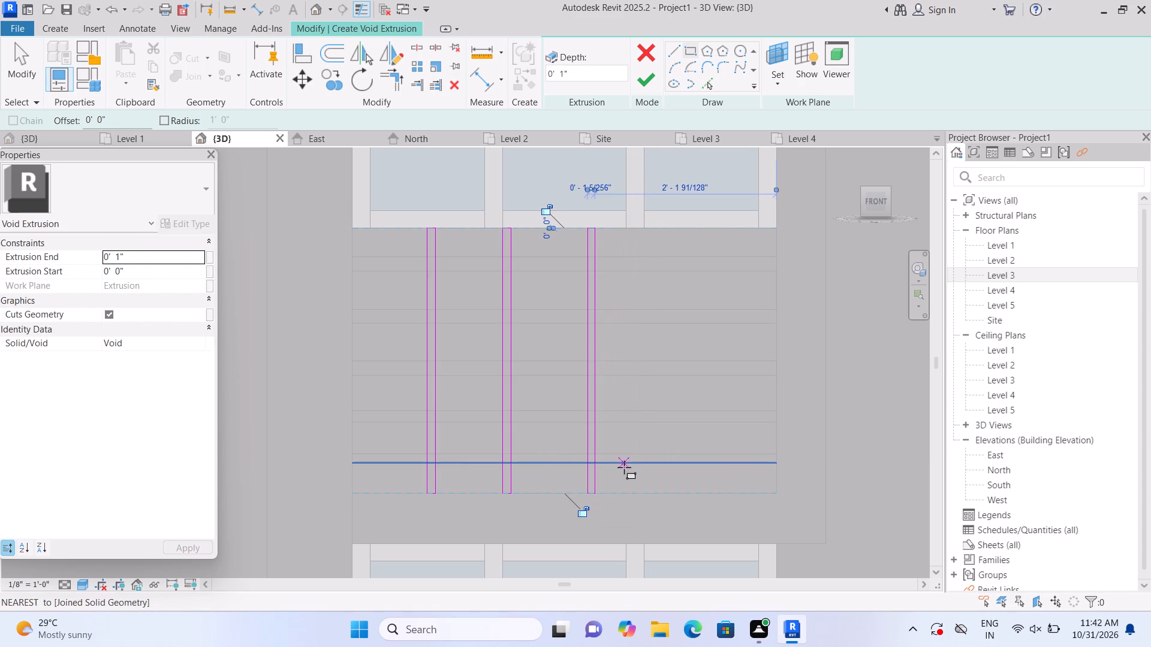
pyautogui.press('Escape')
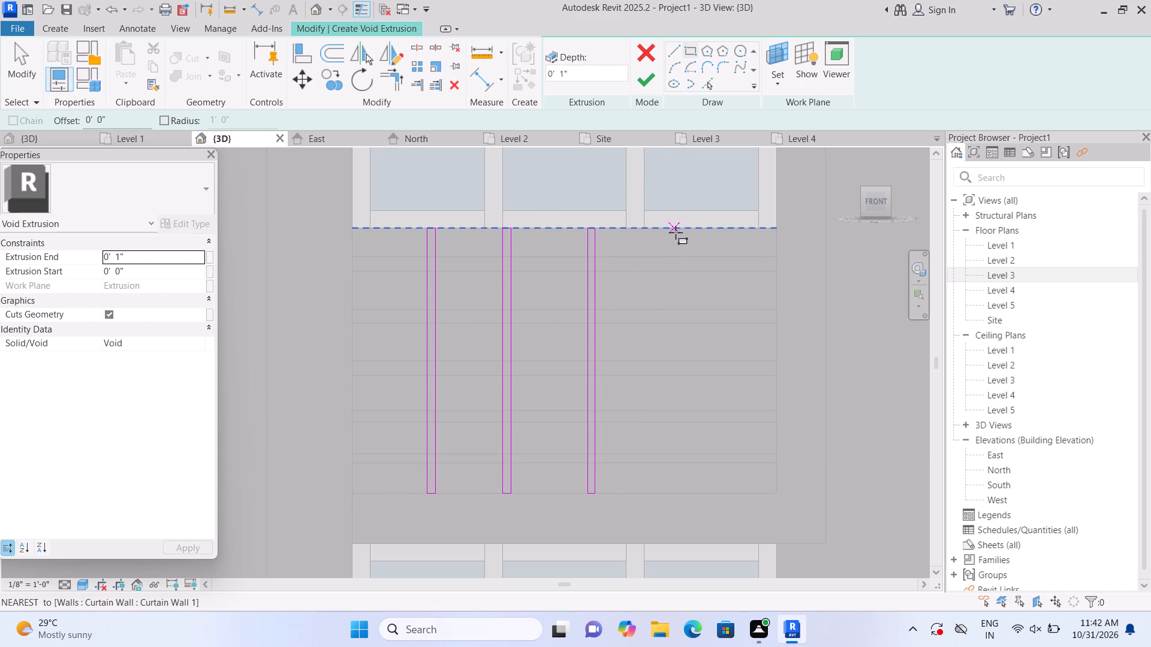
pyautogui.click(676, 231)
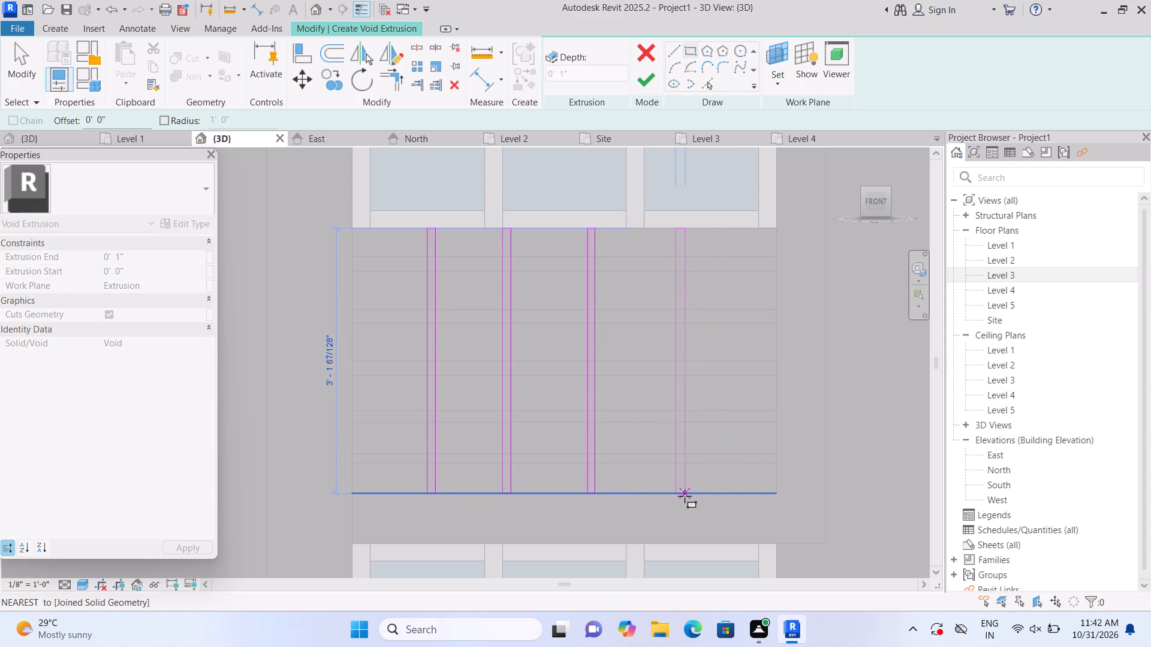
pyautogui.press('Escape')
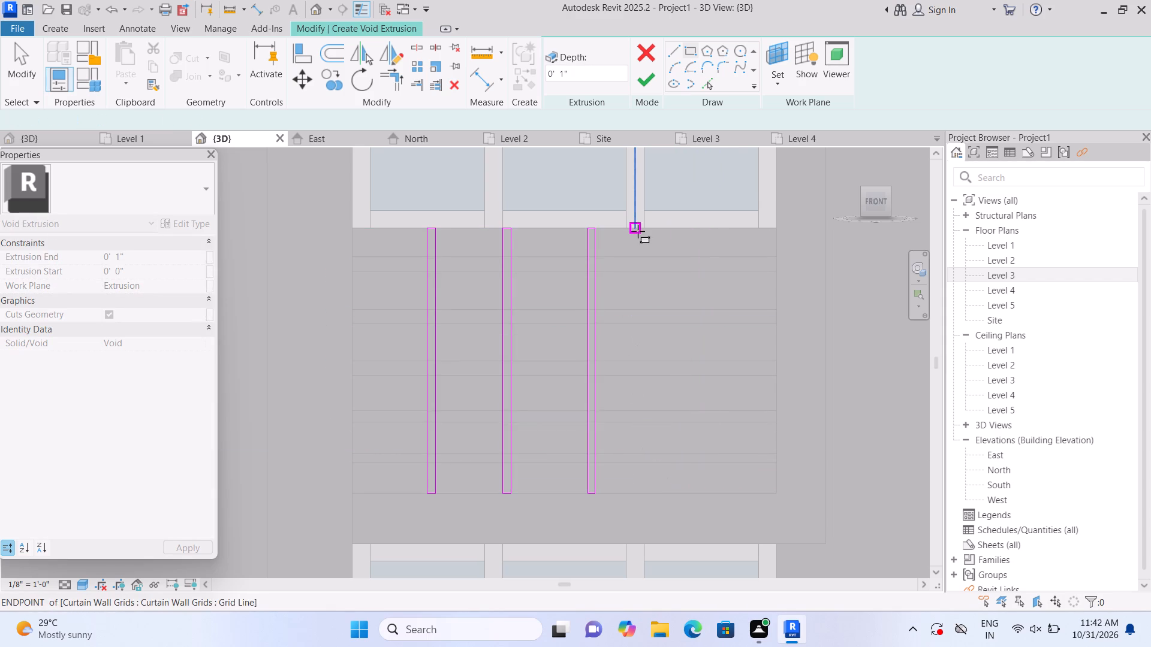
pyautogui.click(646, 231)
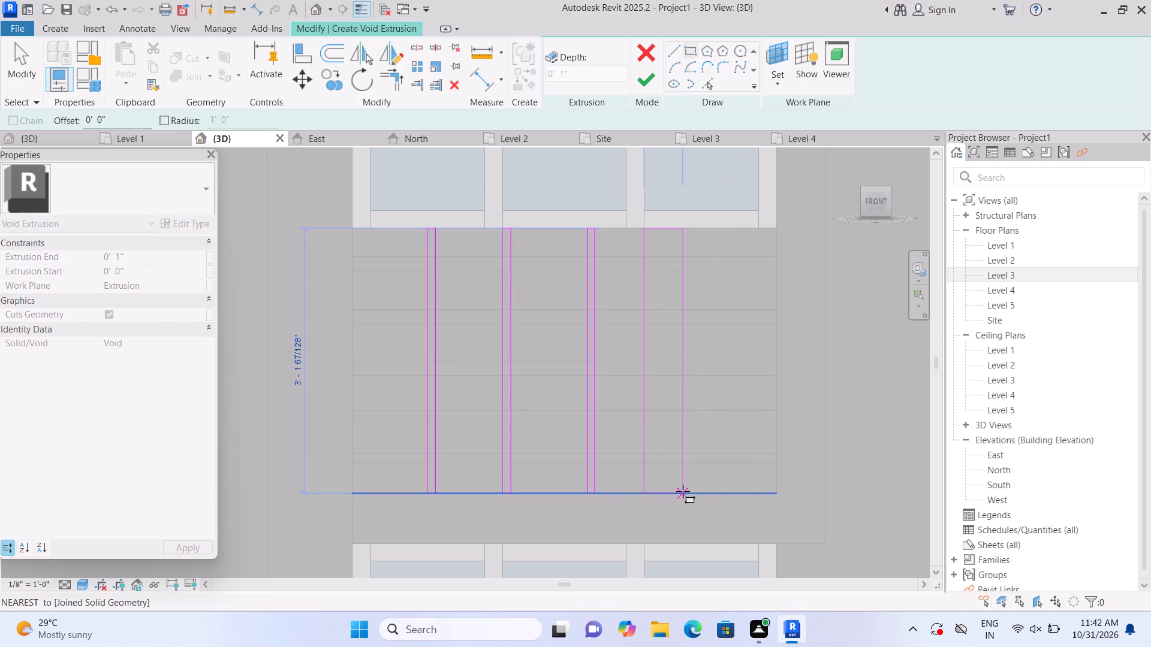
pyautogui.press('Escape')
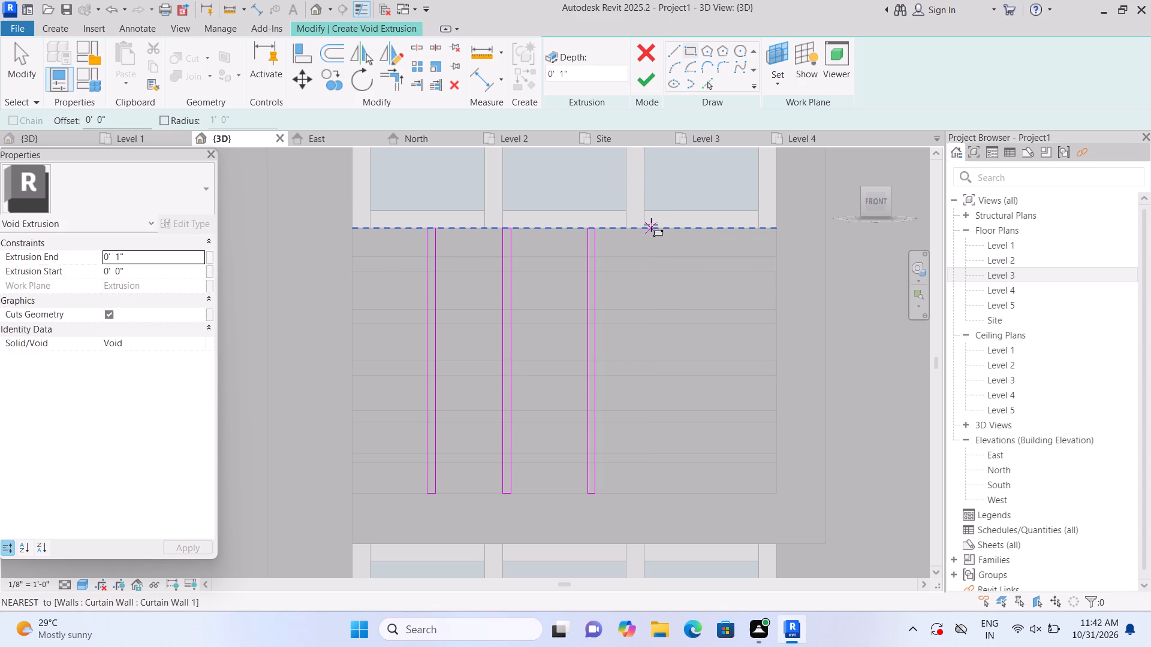
# Sketch two narrower full-height vertical strips about 5/8" wide, about 1'-4" and 8" from the panel's right edge.
pyautogui.click(657, 225)
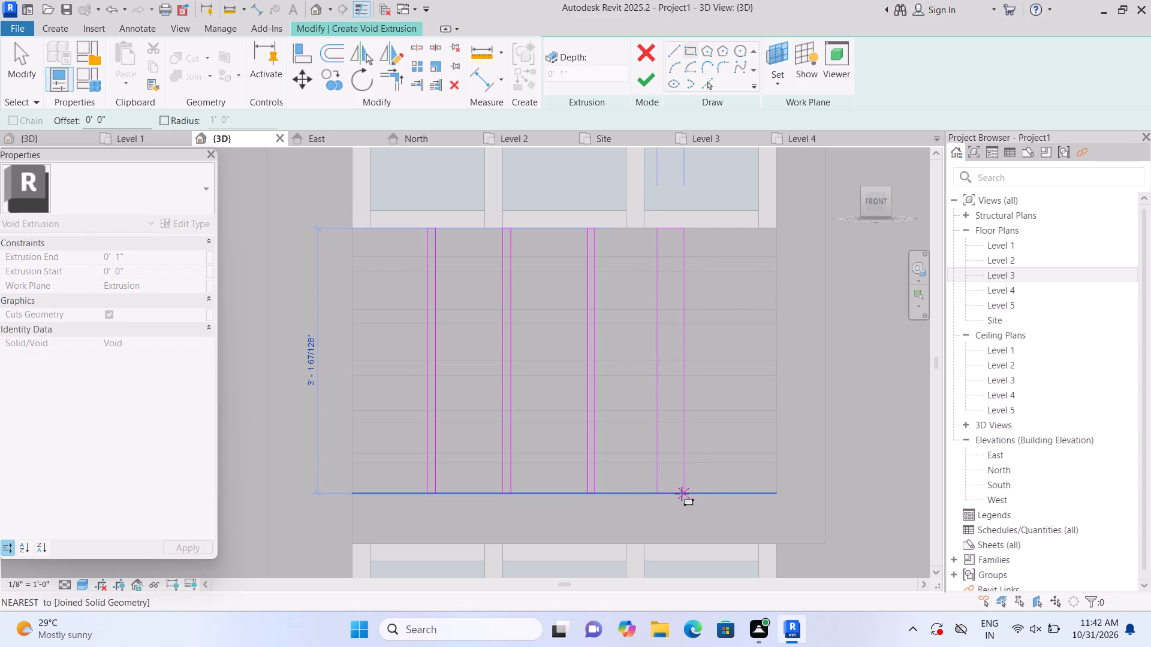
pyautogui.click(662, 494)
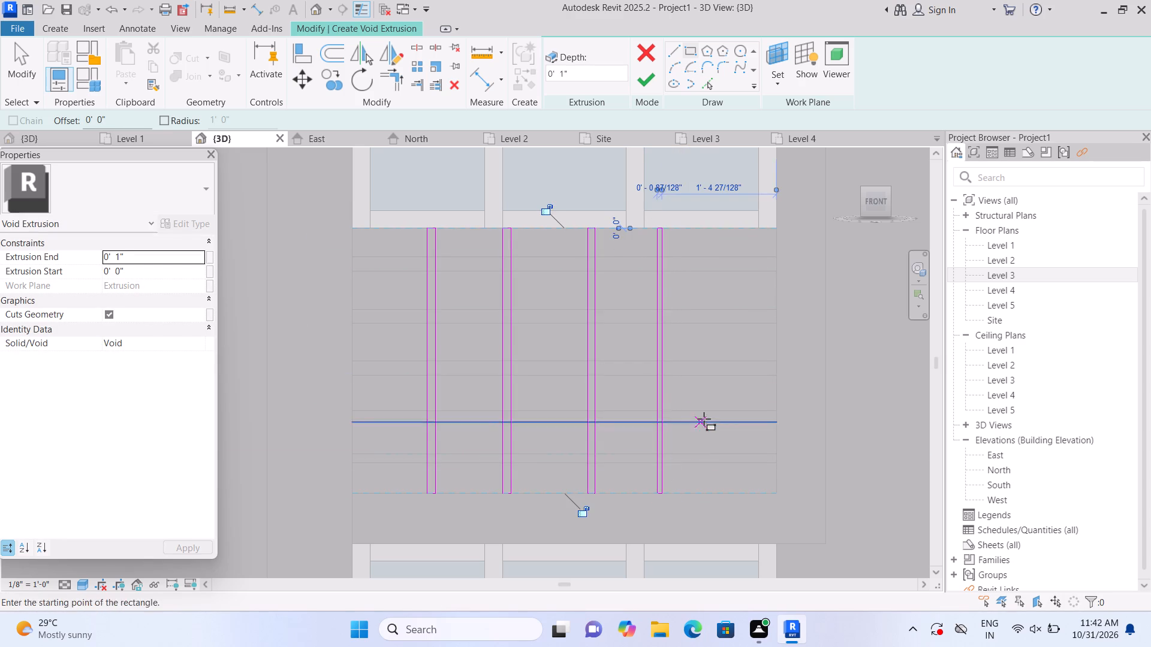
pyautogui.press('Escape')
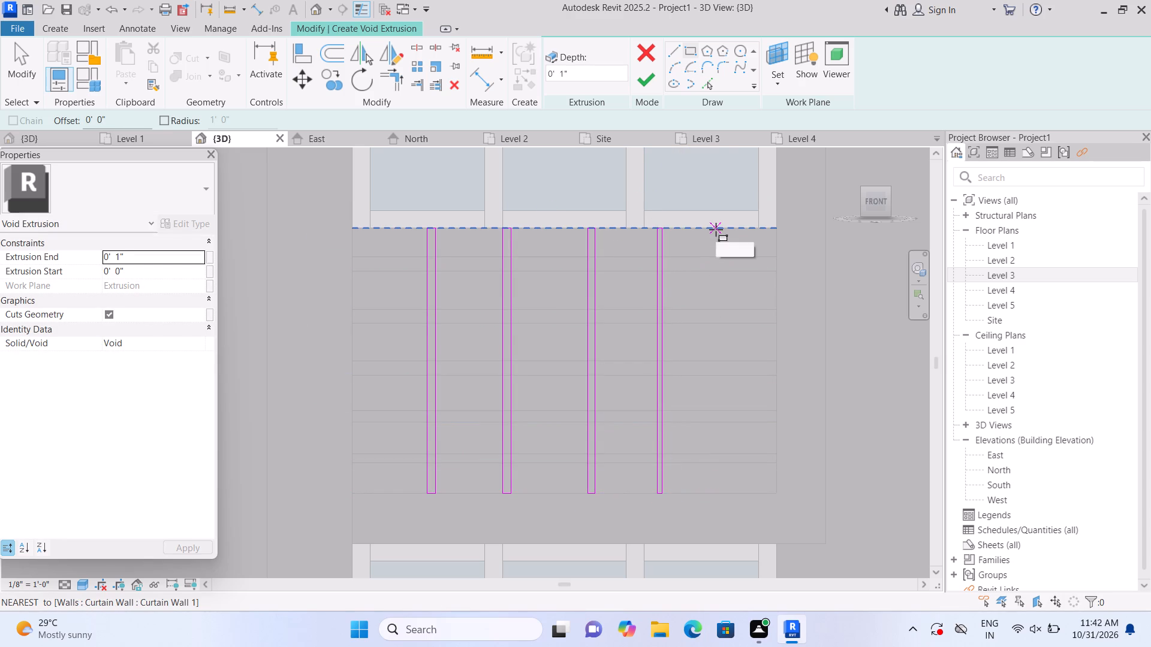
pyautogui.click(716, 229)
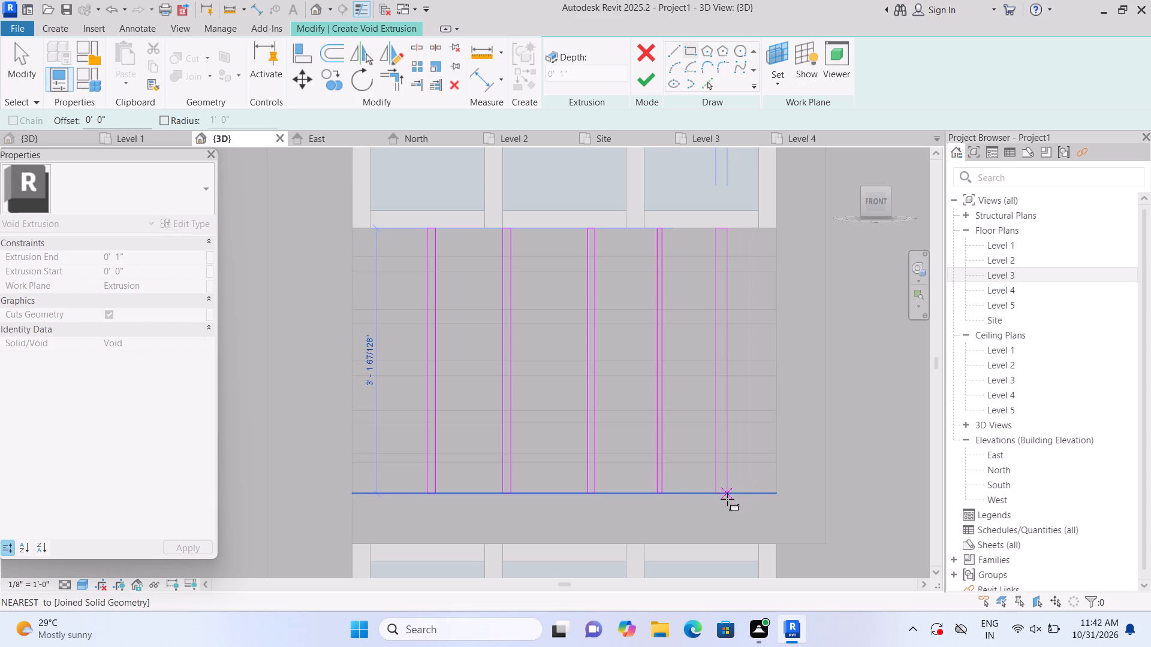
pyautogui.click(721, 500)
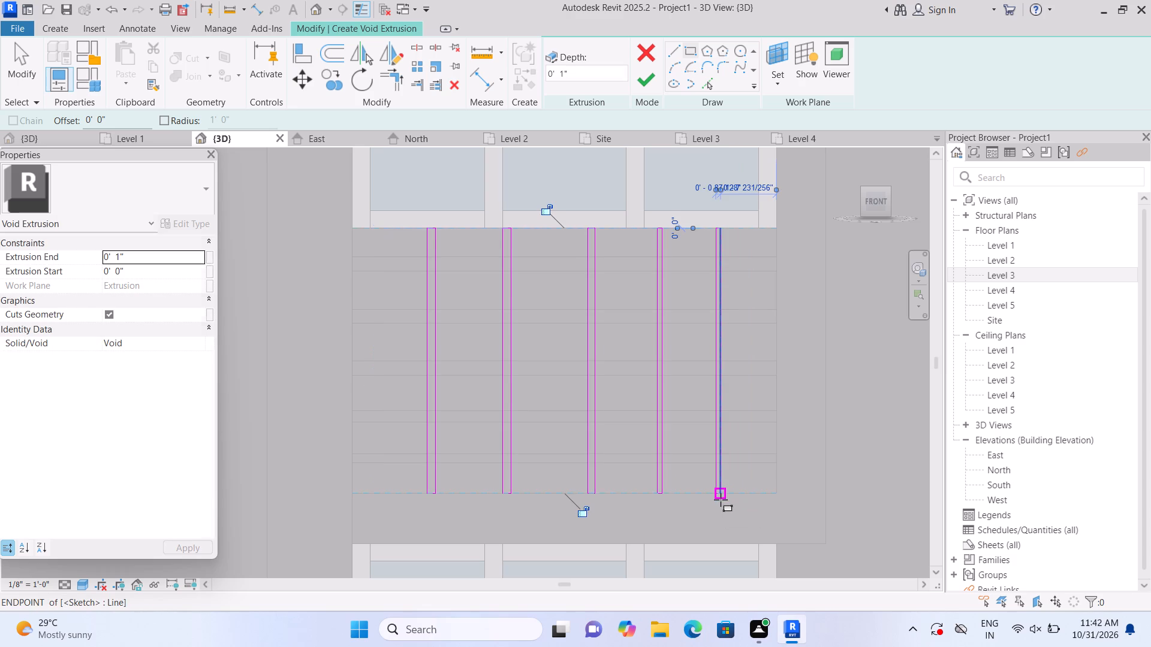
pyautogui.press('Escape')
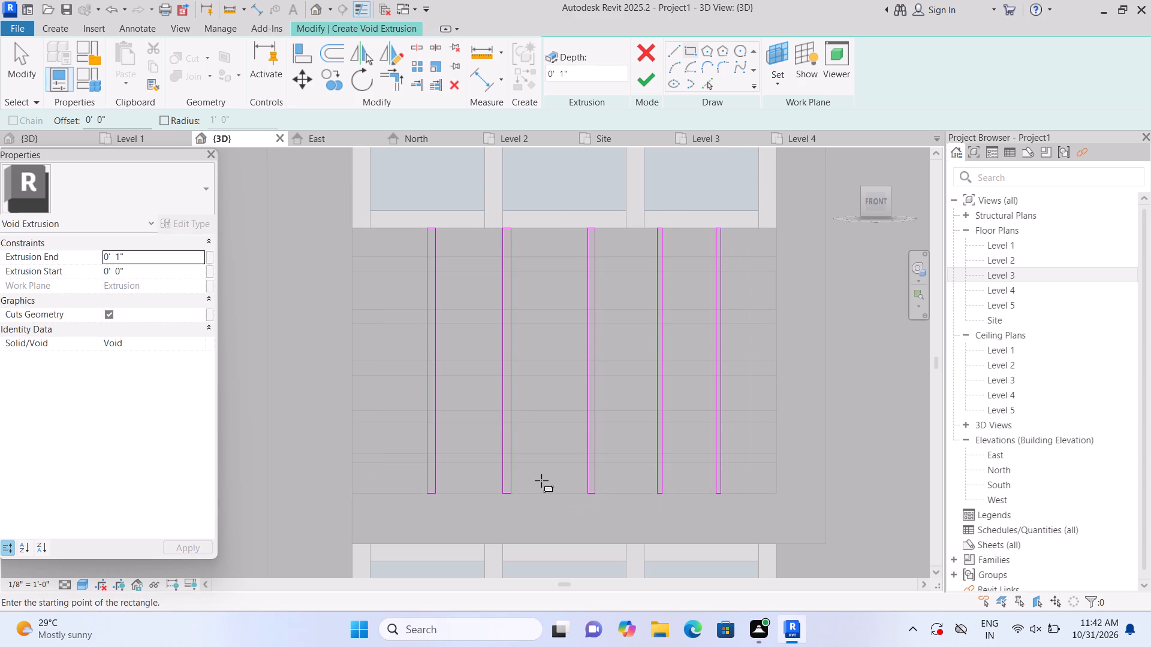
pyautogui.press('Escape')
# Delete all four sketch lines of the second vertical strip from the left.
pyautogui.click(511, 427)
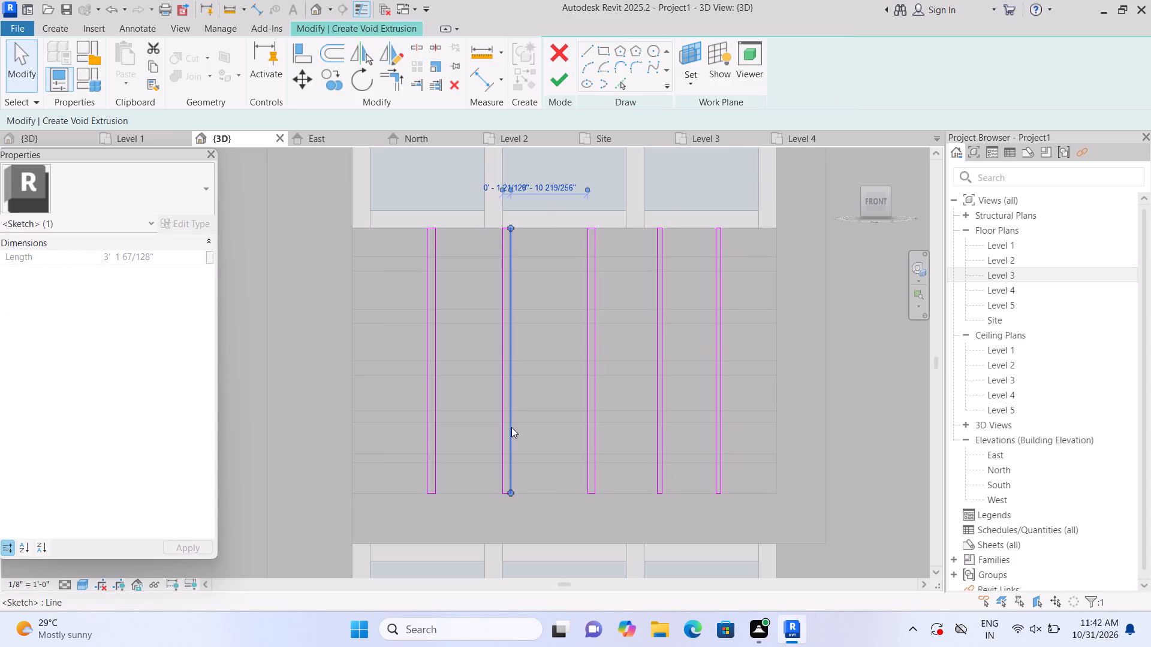
pyautogui.press('Delete')
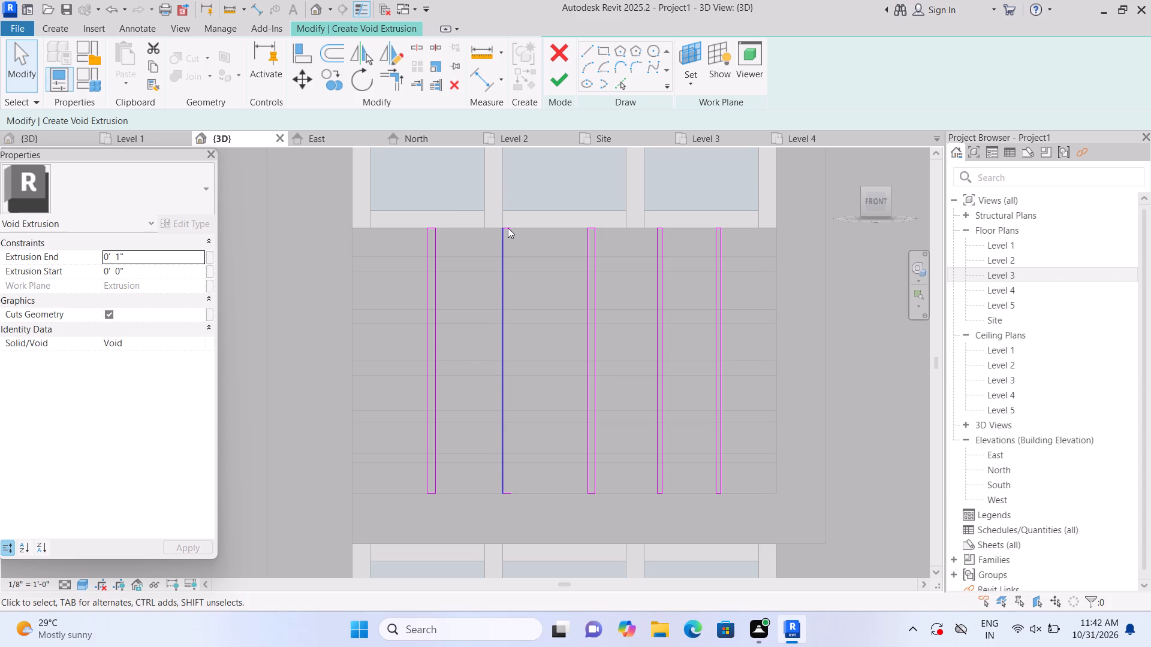
pyautogui.click(510, 226)
pyautogui.press('Delete')
pyautogui.click(499, 266)
pyautogui.press('Delete')
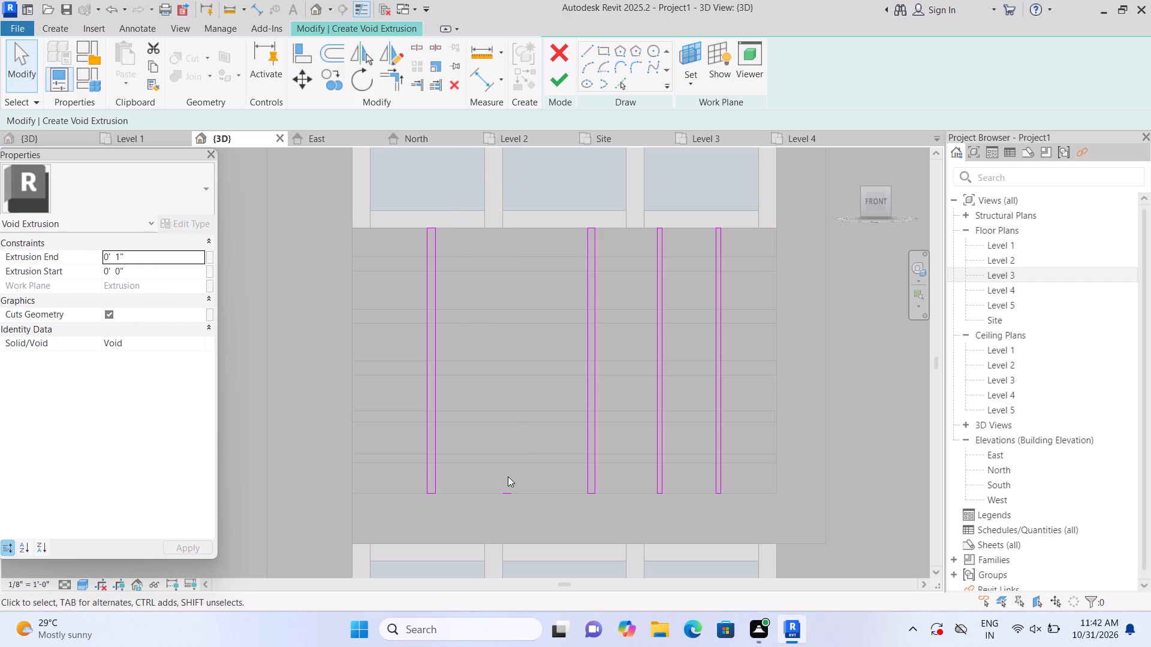
pyautogui.click(511, 494)
pyautogui.press('Delete')
# Delete the sketch lines of the leftmost vertical strip.
pyautogui.click(439, 437)
pyautogui.press('Delete')
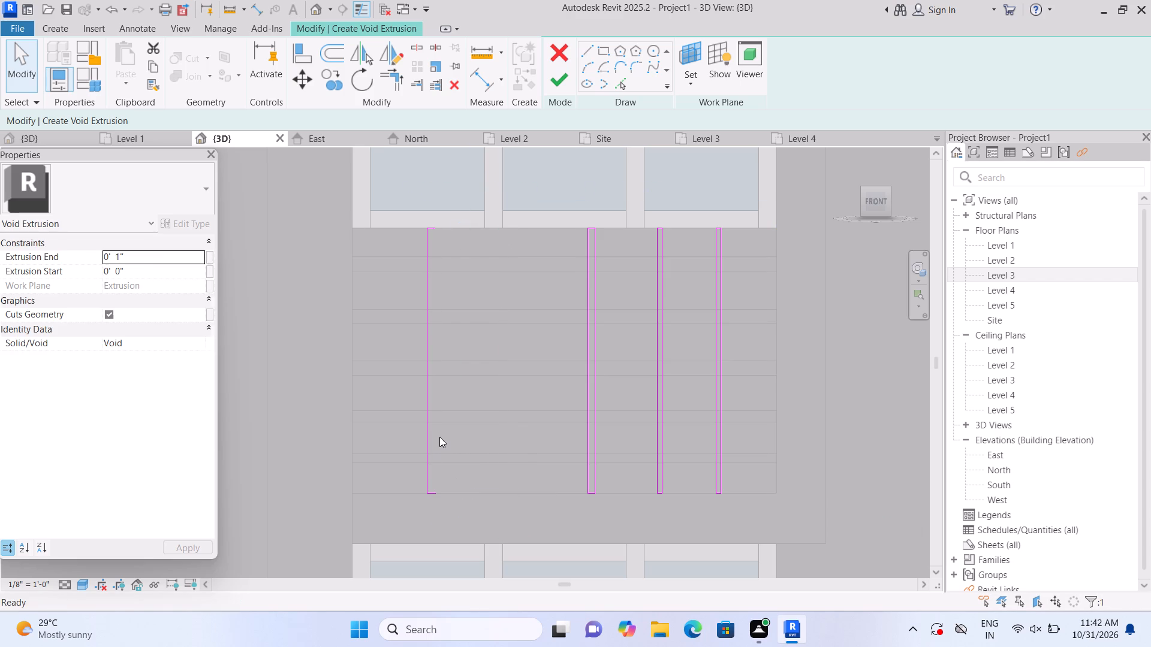
pyautogui.click(424, 238)
pyautogui.press('Delete')
pyautogui.click(429, 225)
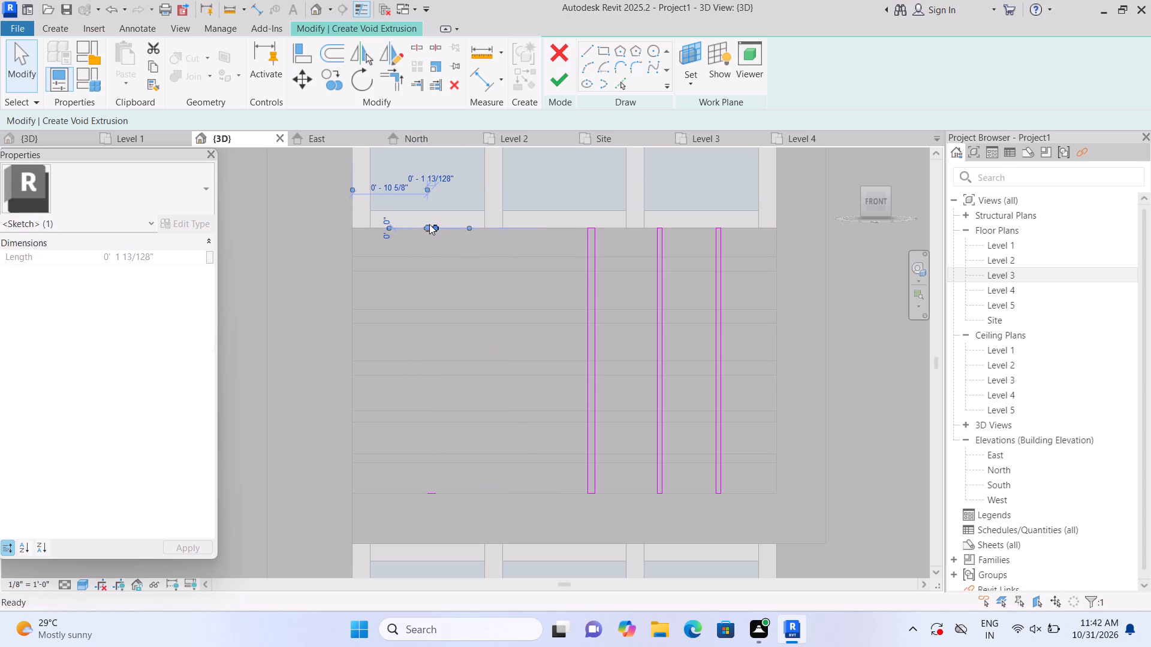
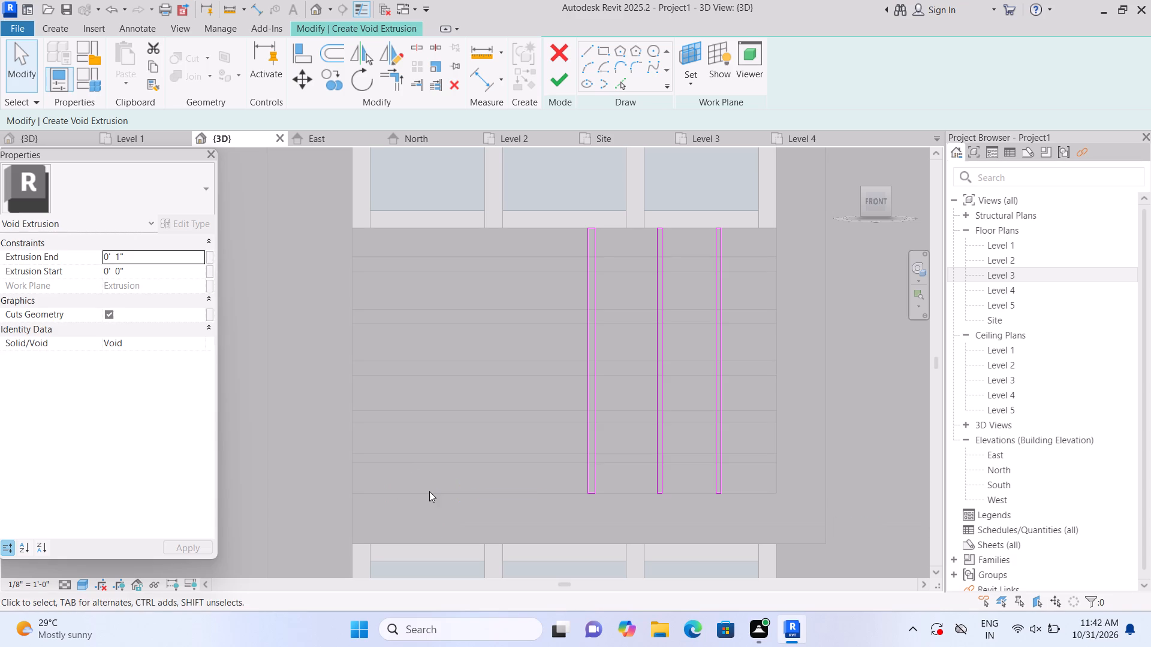
# Sketch a full-height vertical rectangle strip about 1" wide, about 2'-1 1/2" from the panel's left edge.
pyautogui.click(608, 51)
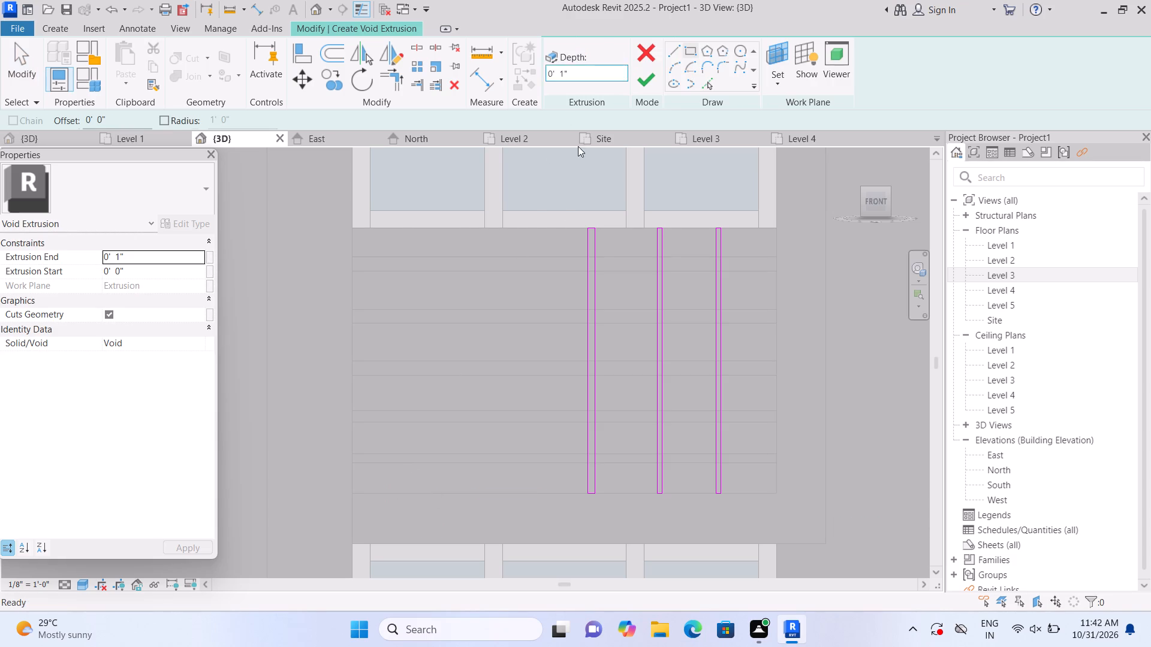
pyautogui.click(537, 231)
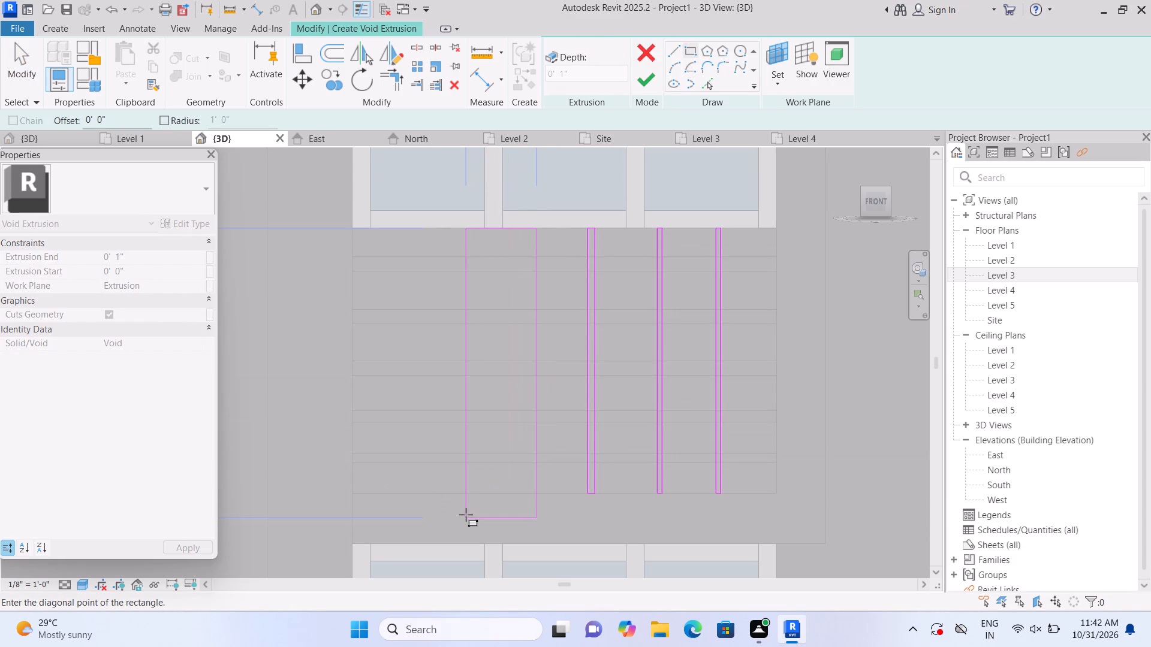
pyautogui.press('Escape')
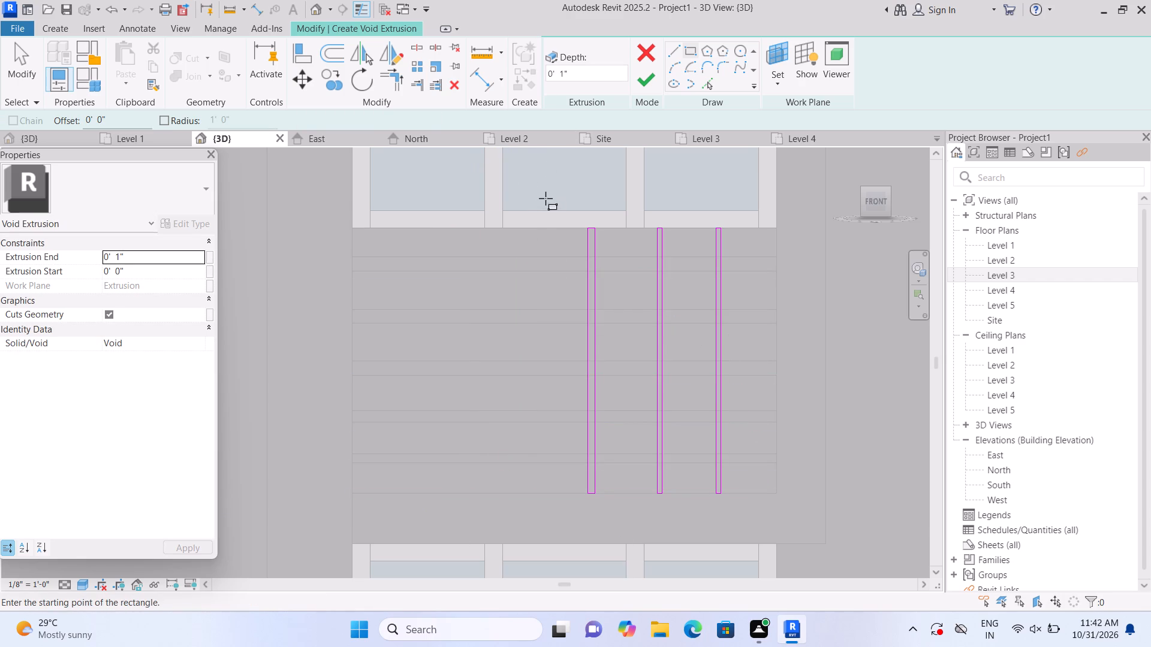
pyautogui.click(539, 231)
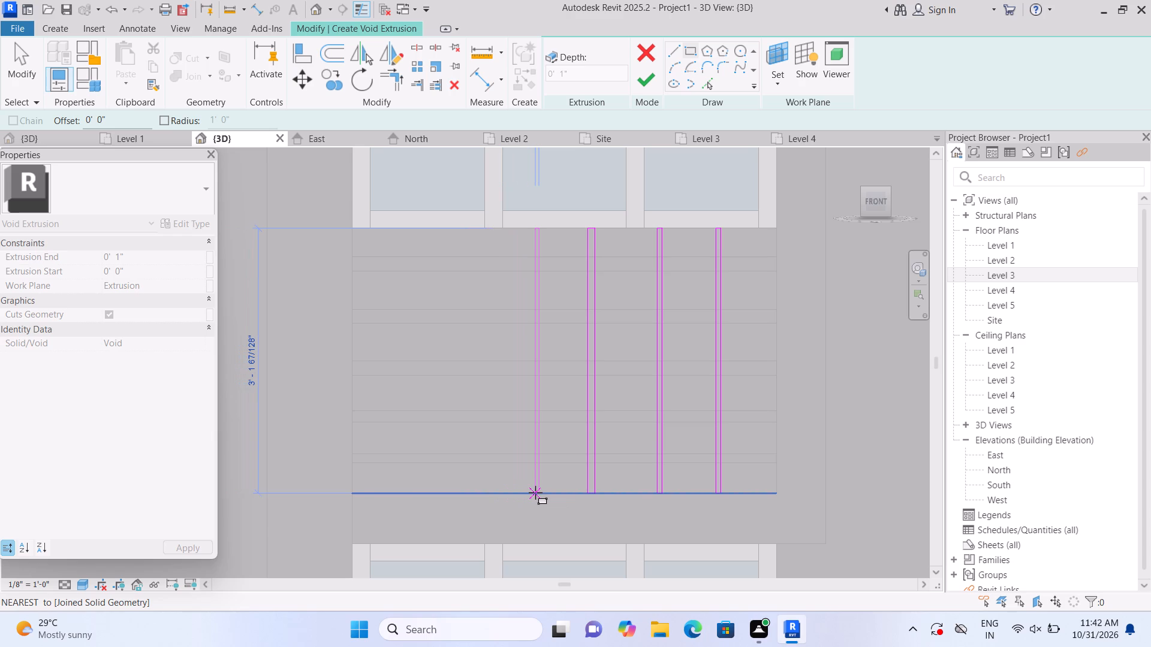
pyautogui.click(532, 492)
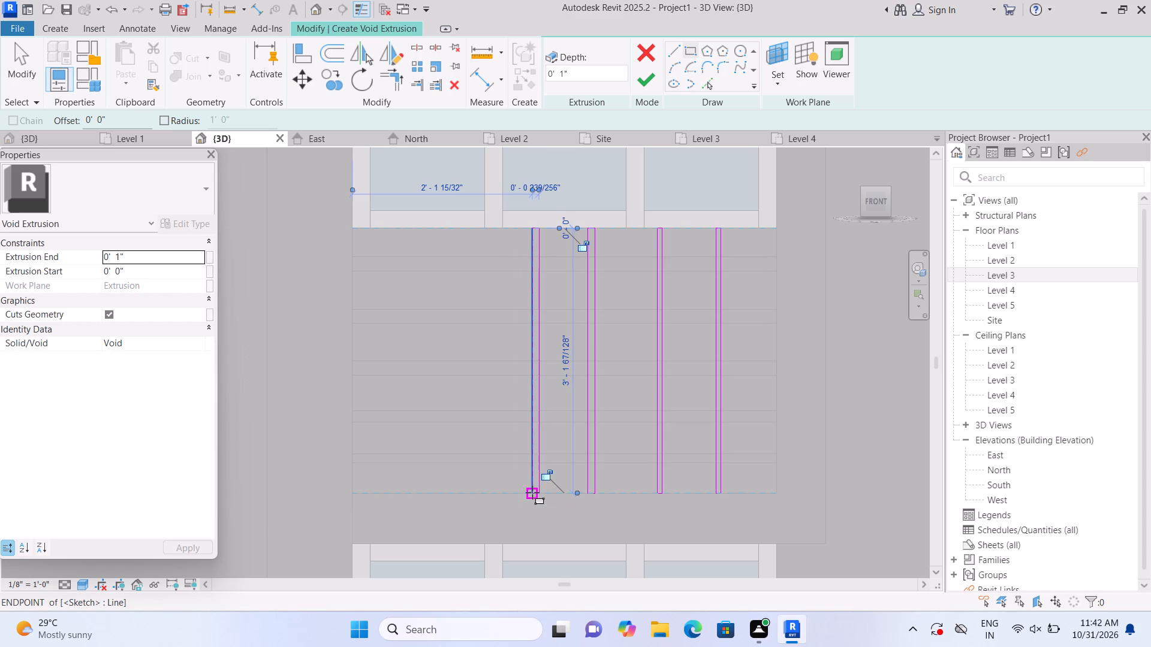
pyautogui.press('Escape')
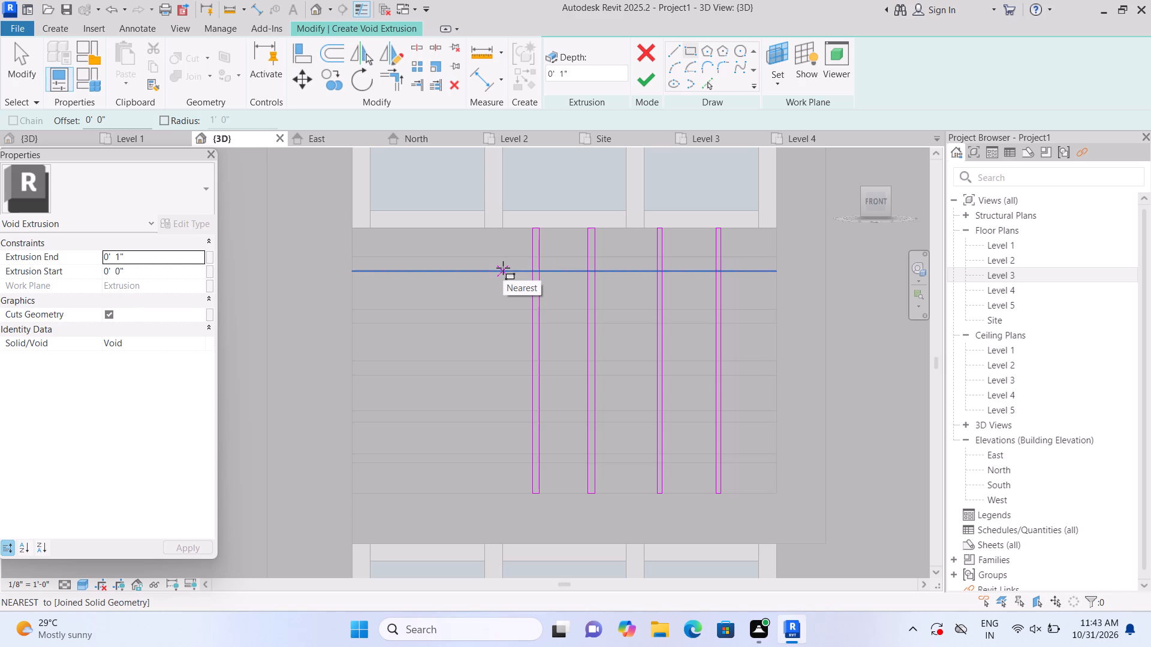
# Sketch two more narrow full-height vertical strips, about 1'-4" and 8" from the panel's left edge.
pyautogui.click(474, 229)
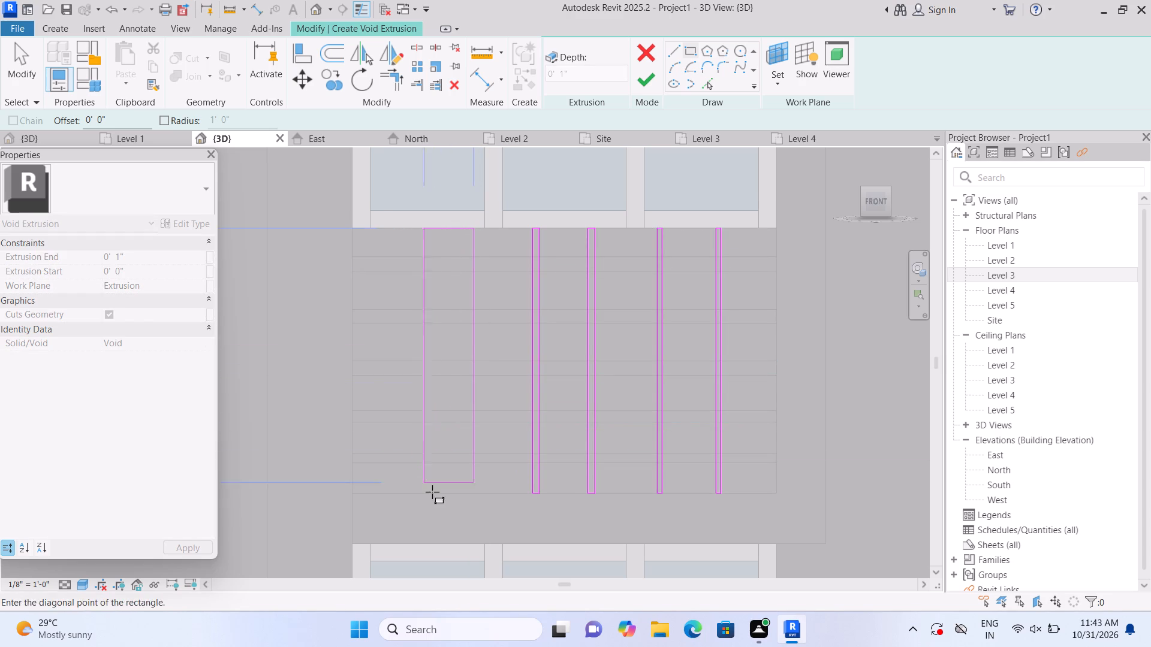
pyautogui.click(466, 493)
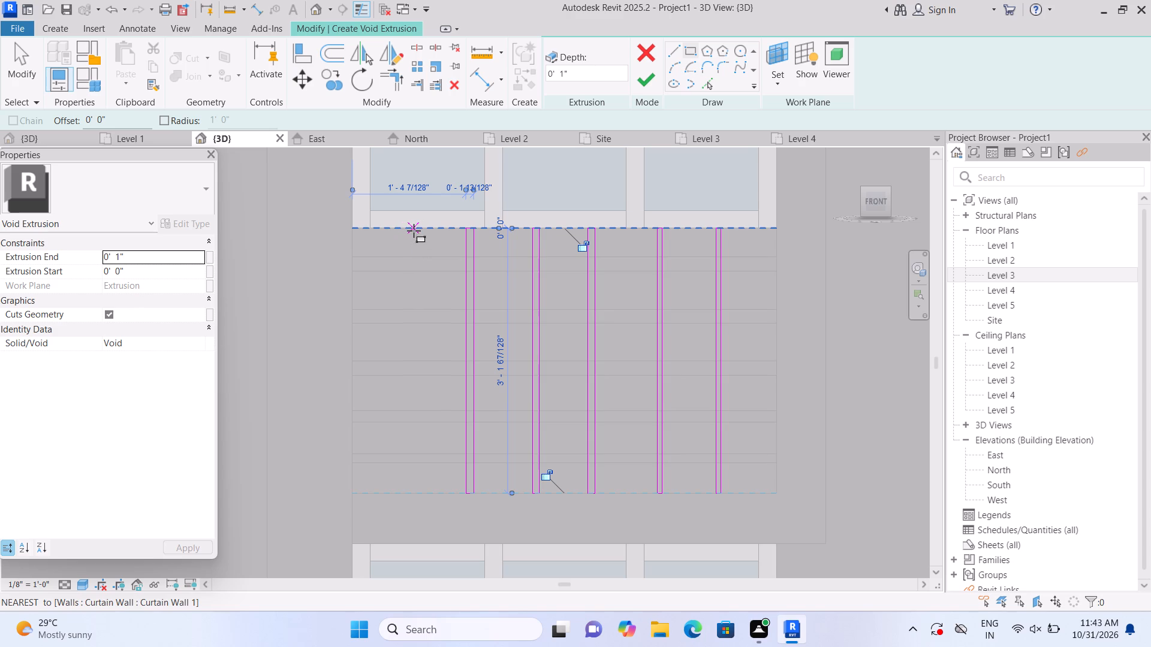
pyautogui.click(414, 231)
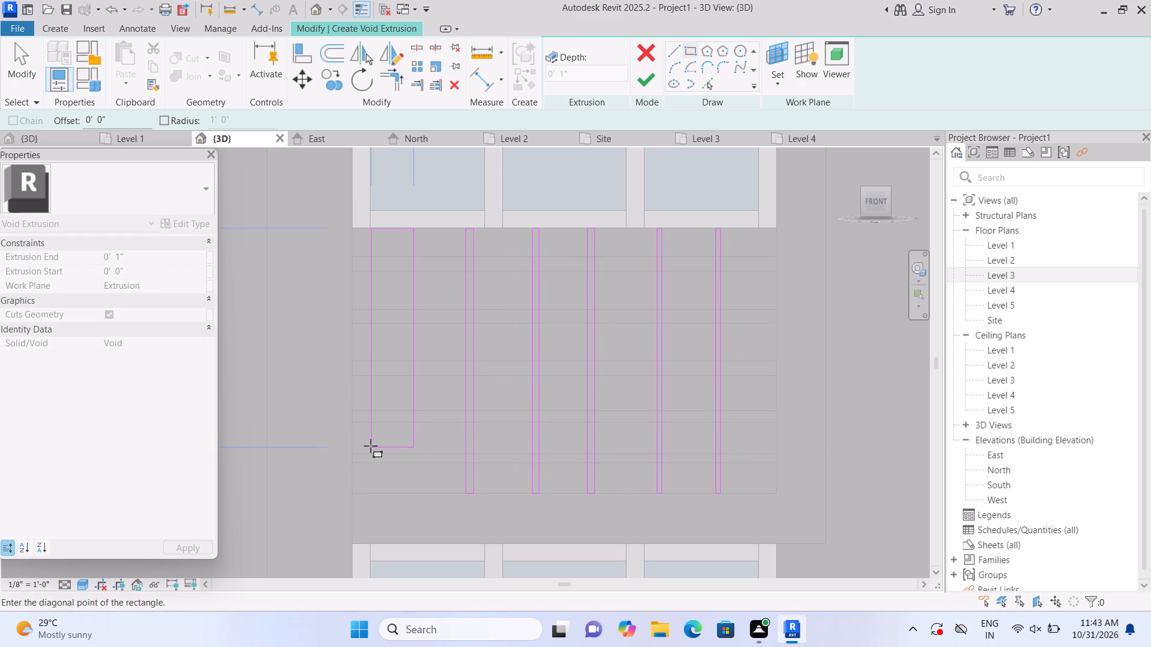
pyautogui.click(408, 497)
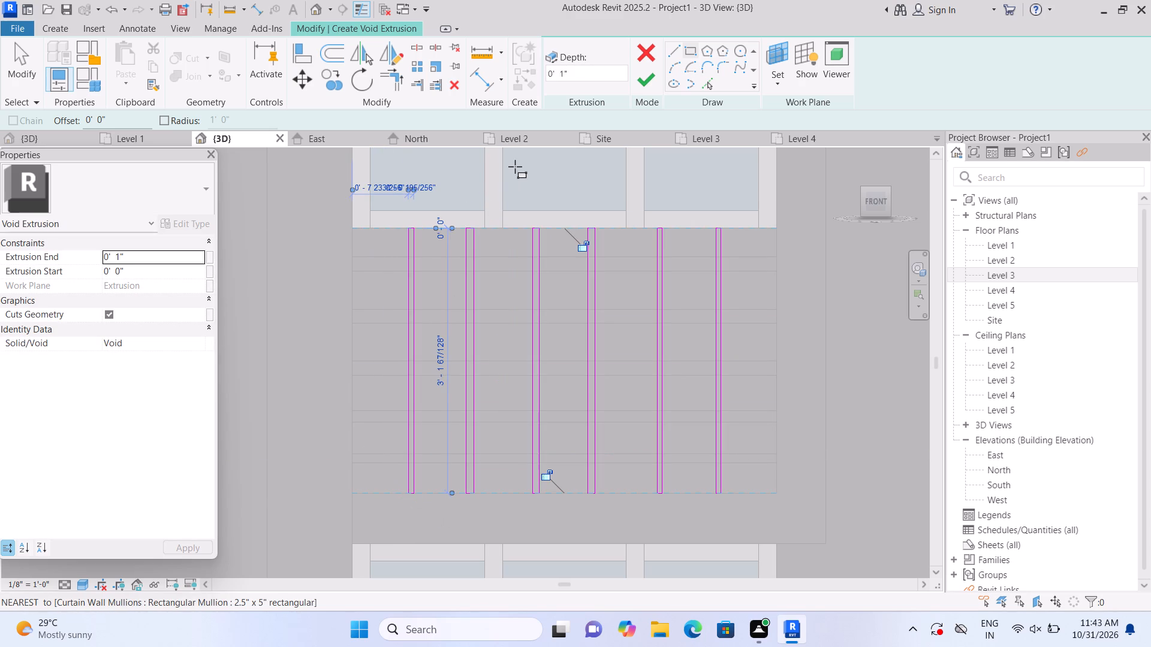
pyautogui.press('Escape')
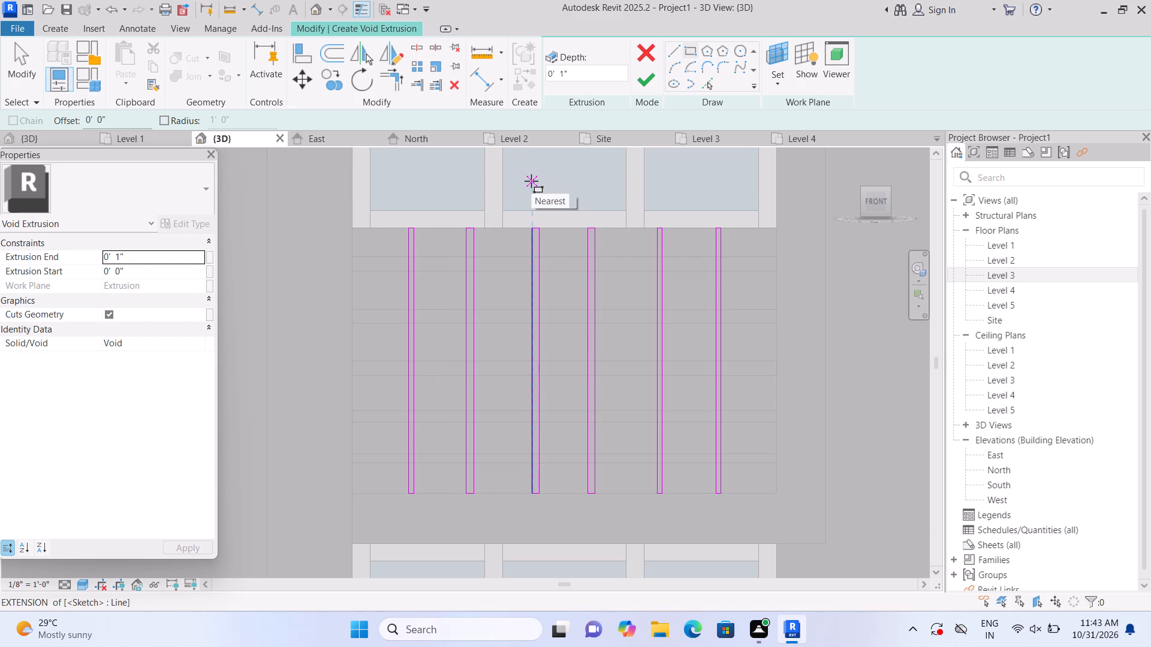
# Finish the void extrusion sketch to cut the six vertical grooves 1" deep into the panel between the windows.
pyautogui.click(646, 88)
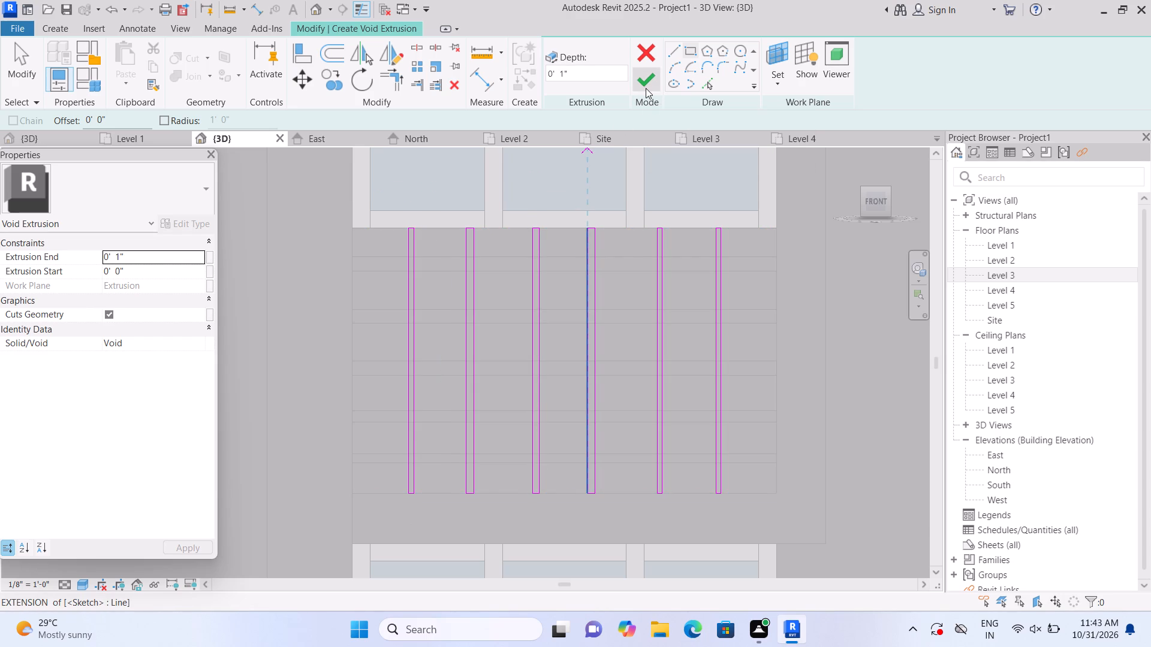
pyautogui.scroll(-2, 667, 273)
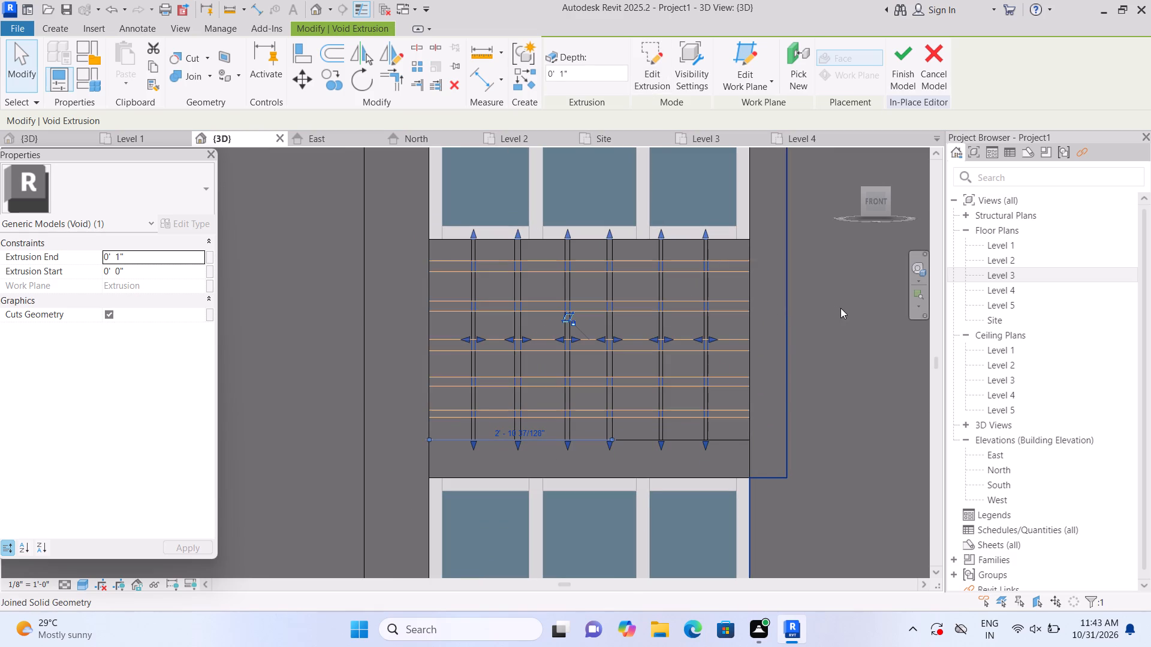
pyautogui.click(840, 308)
pyautogui.scroll(-2, 827, 314)
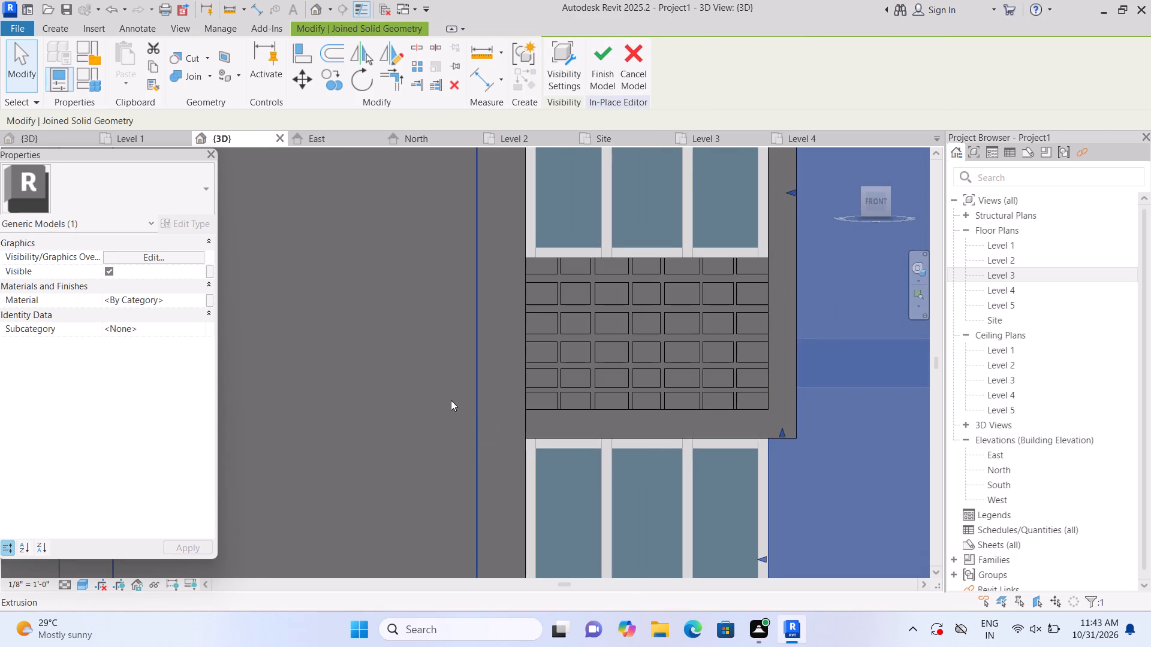
pyautogui.scroll(-2, 451, 400)
pyautogui.press('Escape')
# Examine the grooved panel between the windows in the whole facade and up close from the isometric view.
pyautogui.scroll(-3, 451, 404)
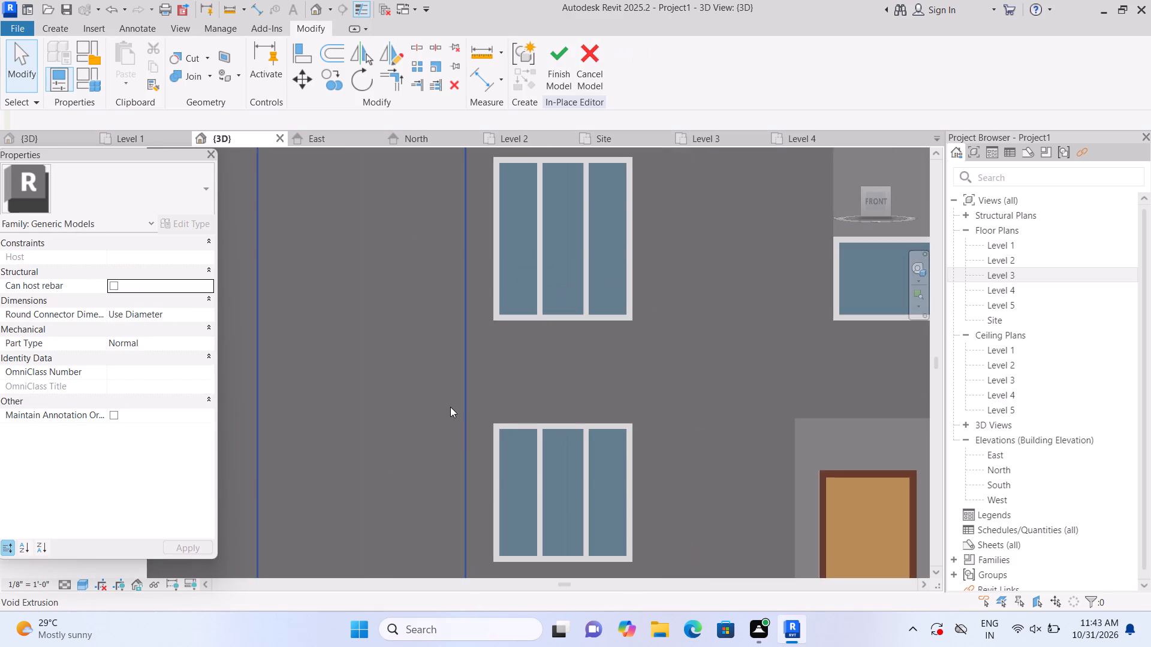
pyautogui.scroll(-6, 450, 407)
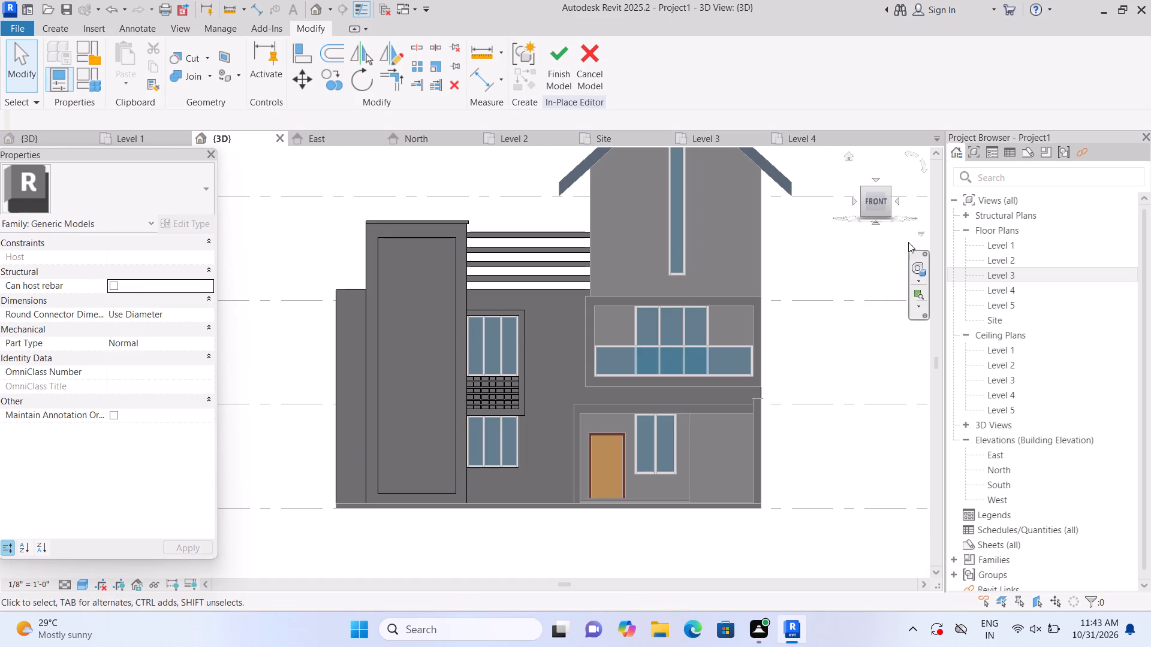
pyautogui.click(850, 156)
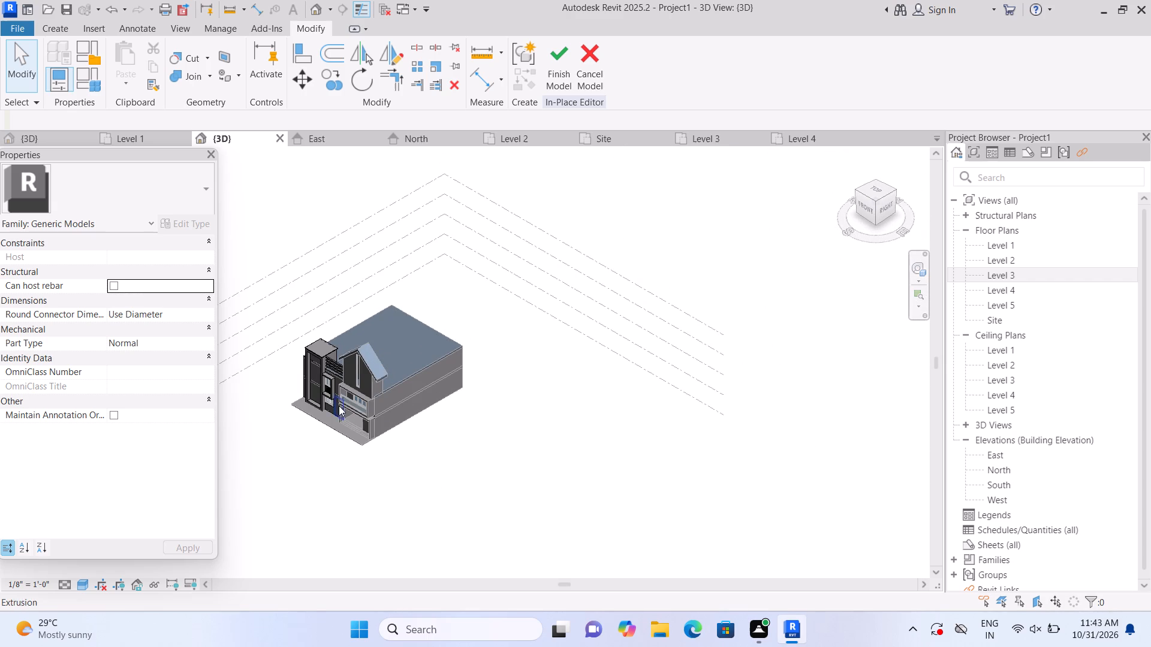
pyautogui.scroll(13, 275, 379)
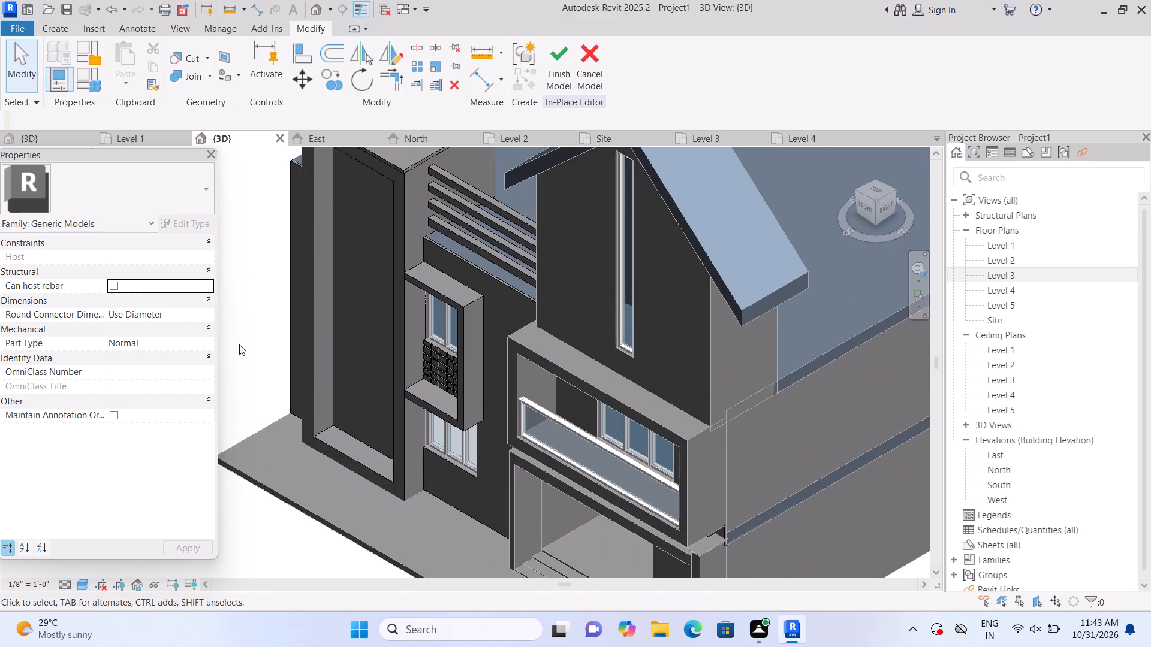
pyautogui.scroll(1, 232, 343)
pyautogui.moveTo(232, 346); pyautogui.dragTo(222, 433, button='middle')
pyautogui.scroll(3, 411, 542)
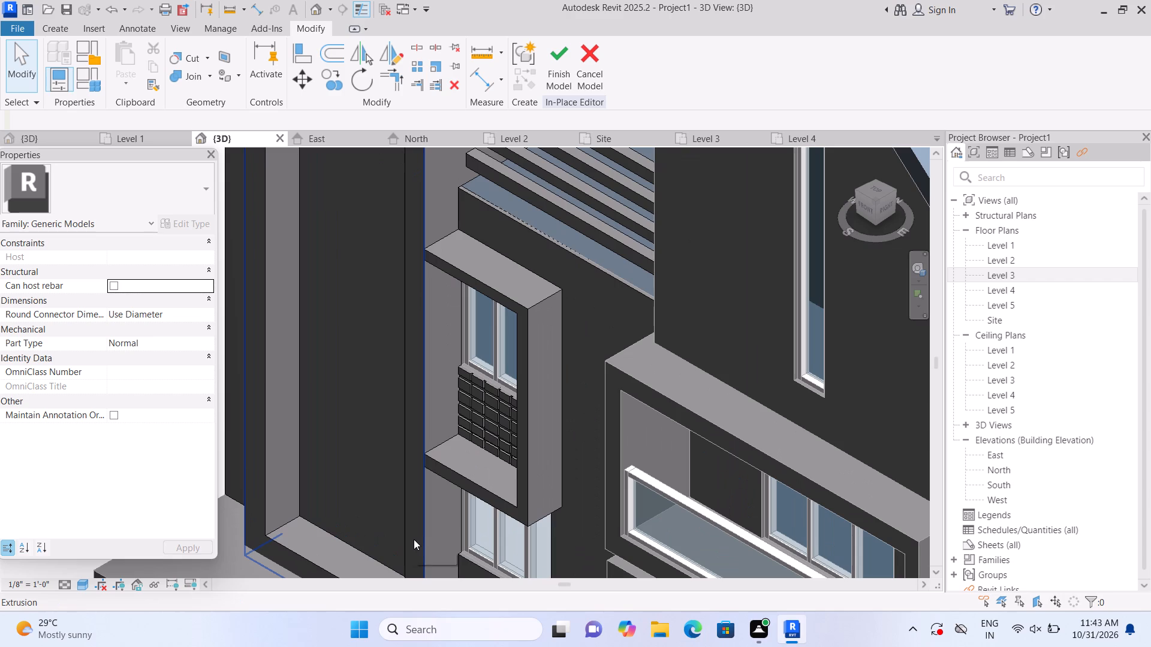
pyautogui.scroll(3, 456, 515)
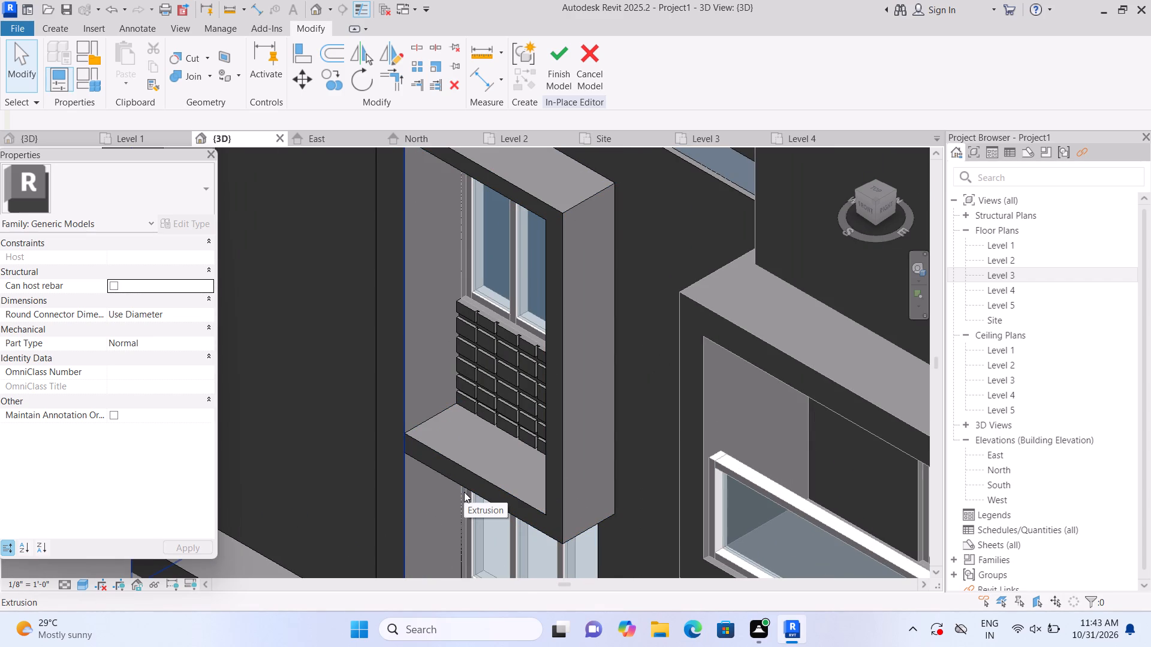
pyautogui.scroll(-6, 463, 494)
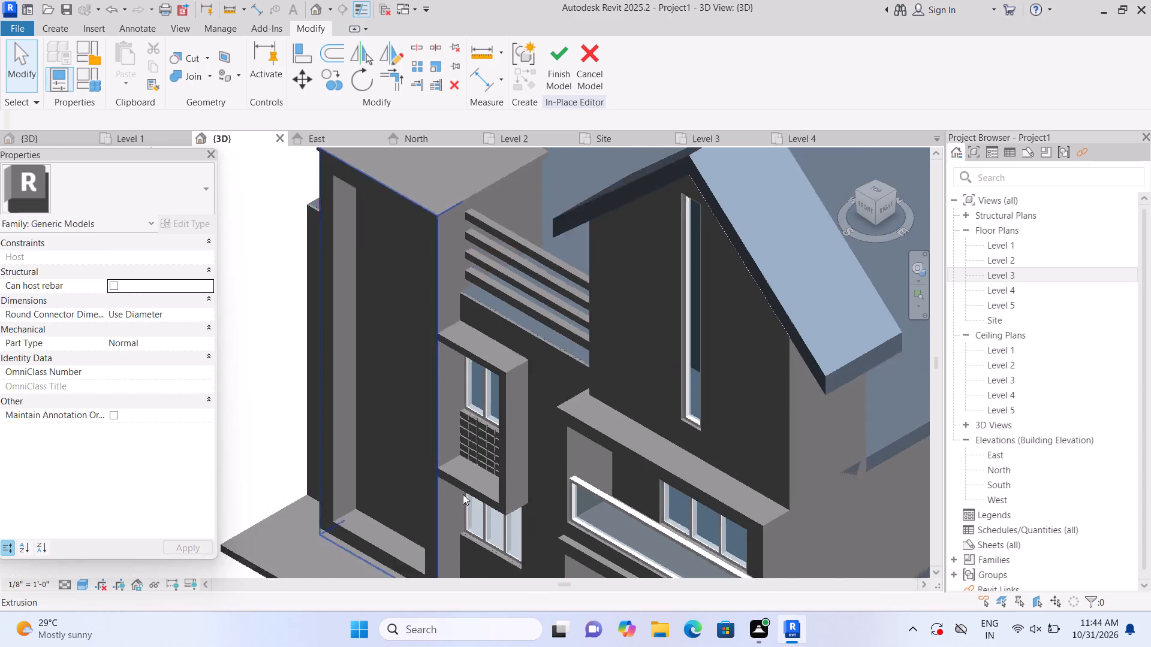
pyautogui.scroll(-2, 463, 494)
pyautogui.scroll(3, 454, 482)
pyautogui.scroll(2, 511, 474)
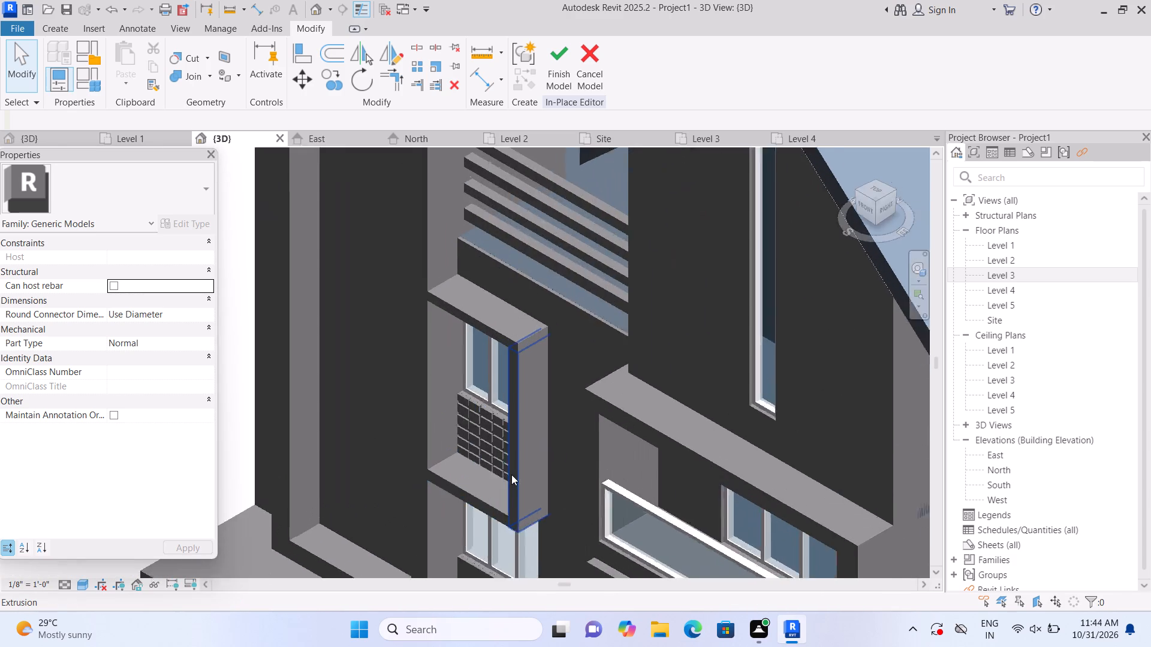
pyautogui.scroll(14, 511, 474)
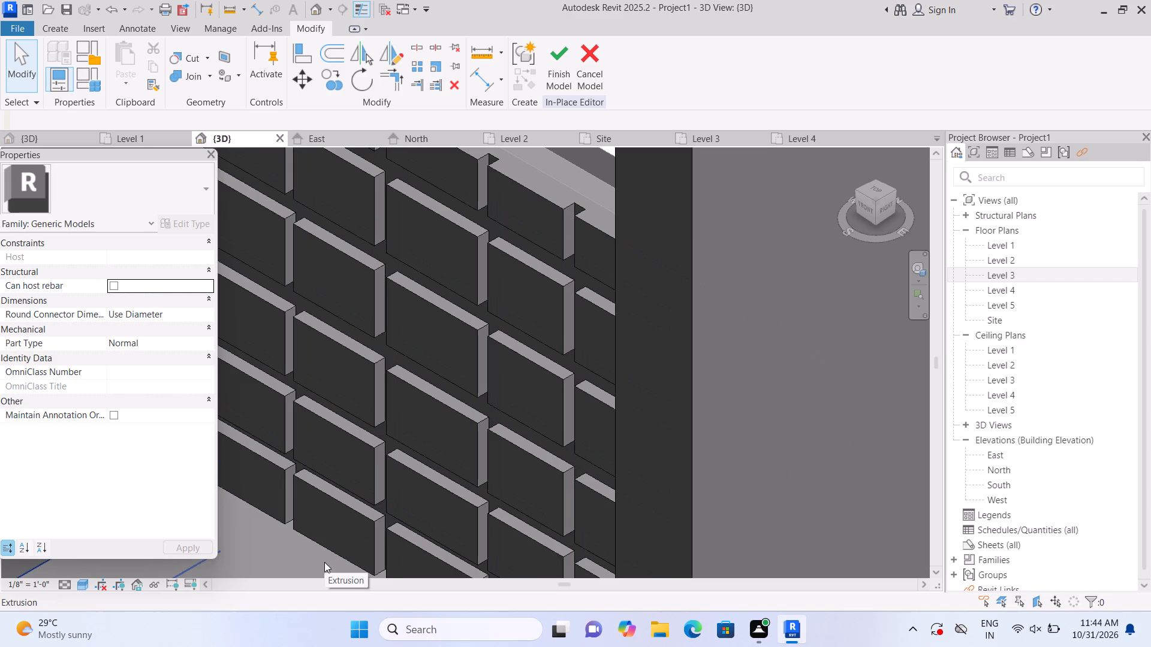
pyautogui.scroll(-2, 324, 562)
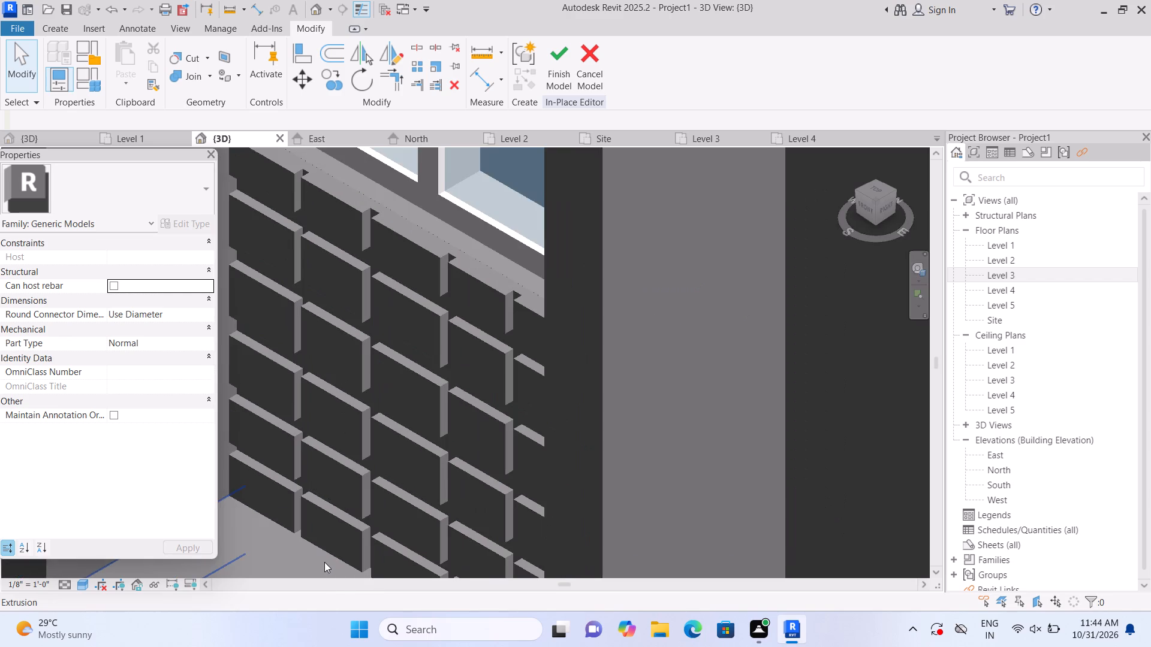
pyautogui.scroll(-5, 324, 562)
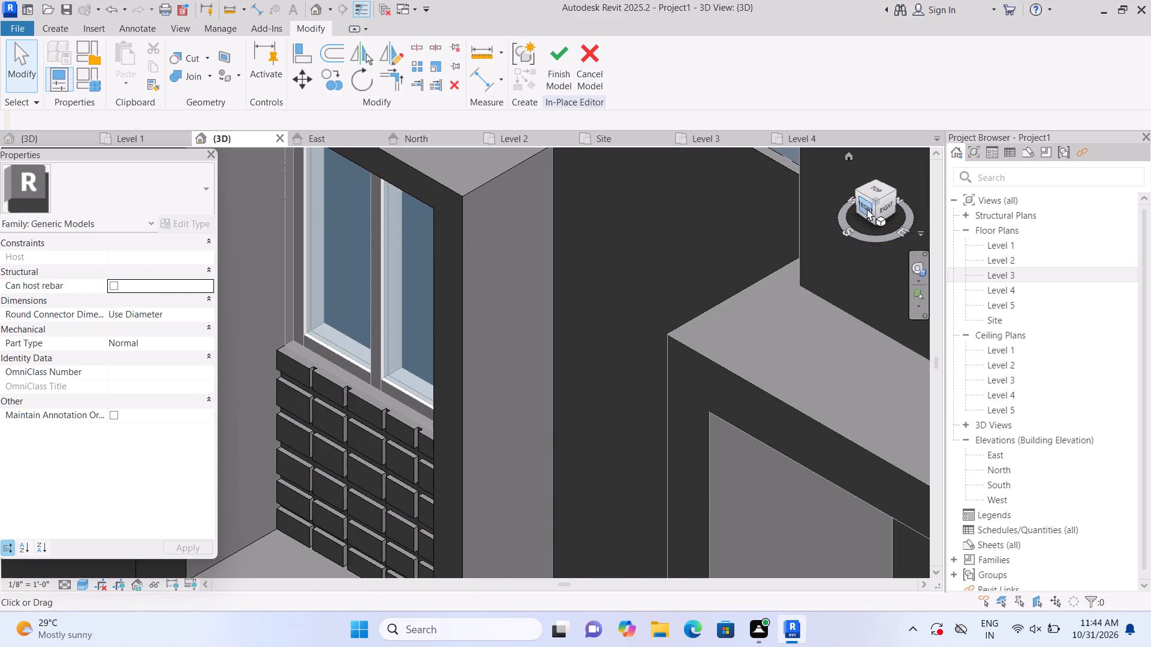
# Start a rectangular void extrusion sketch in the front view, using the tower's recessed face as the work plane.
pyautogui.click(867, 208)
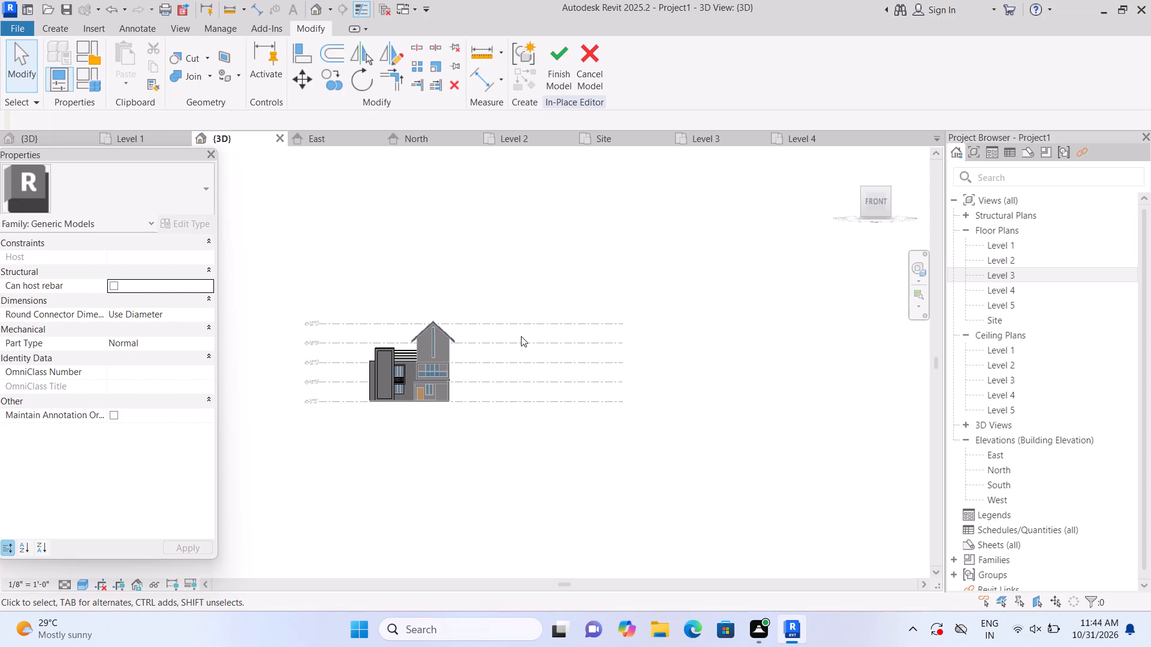
pyautogui.scroll(5, 351, 321)
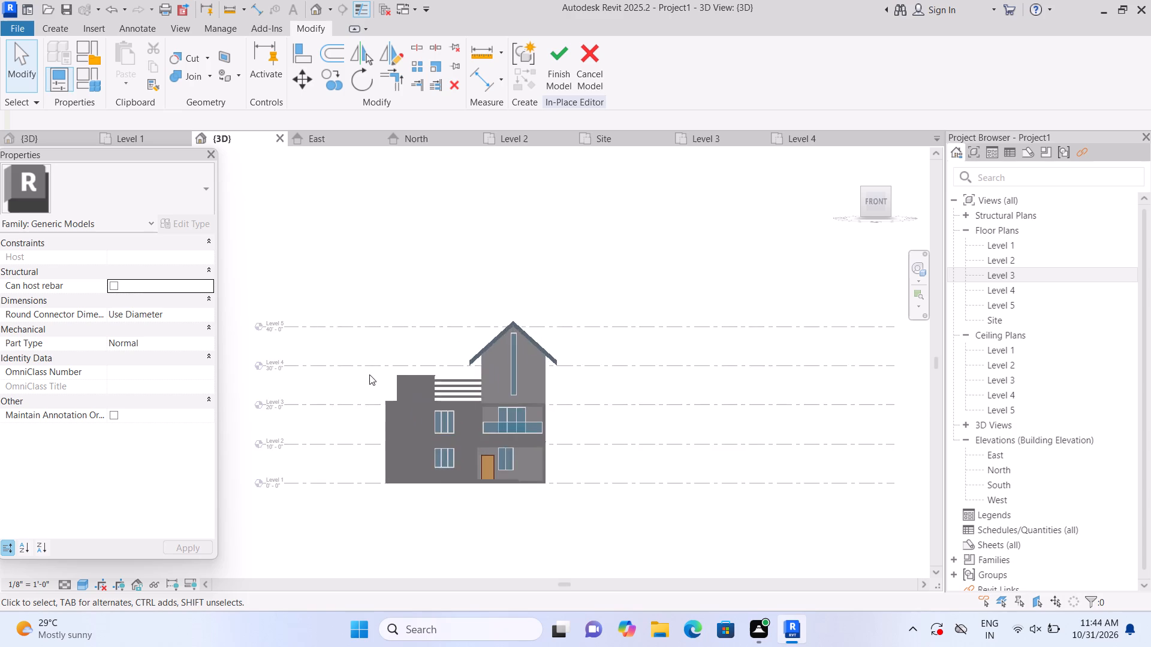
pyautogui.scroll(7, 378, 432)
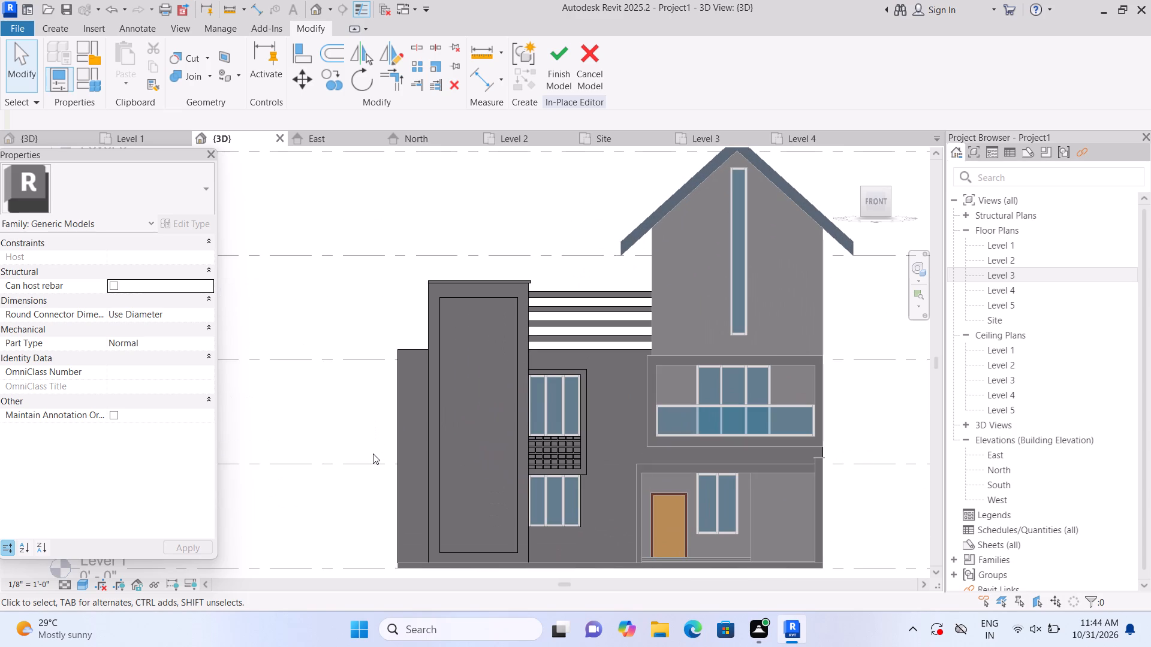
pyautogui.click(53, 31)
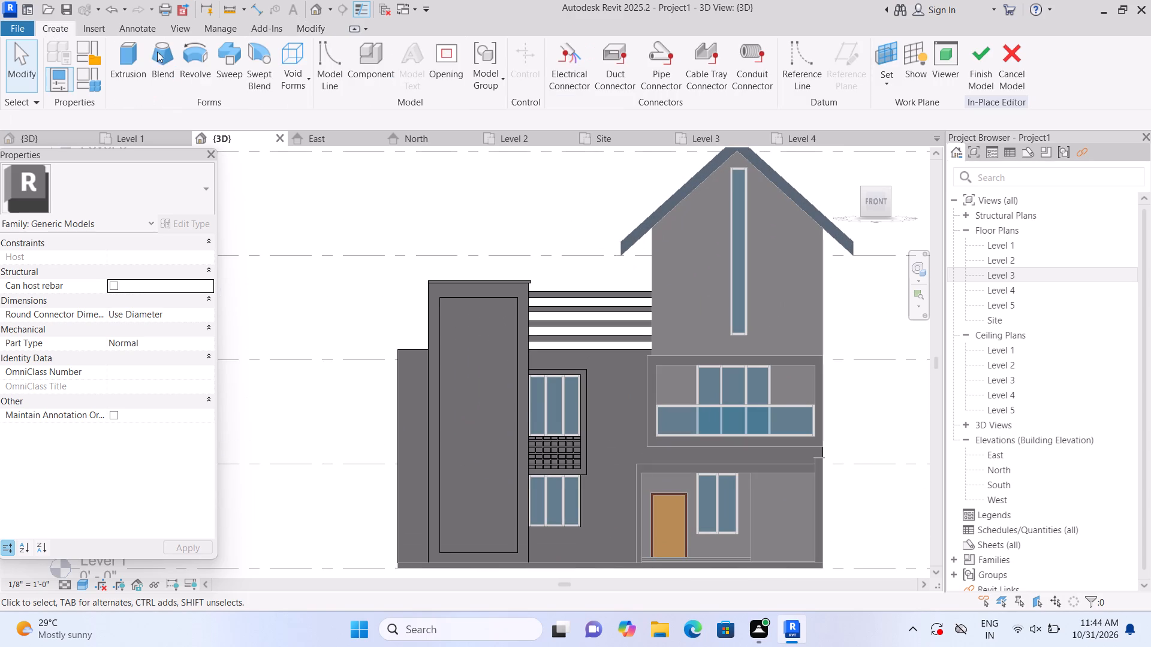
pyautogui.click(306, 77)
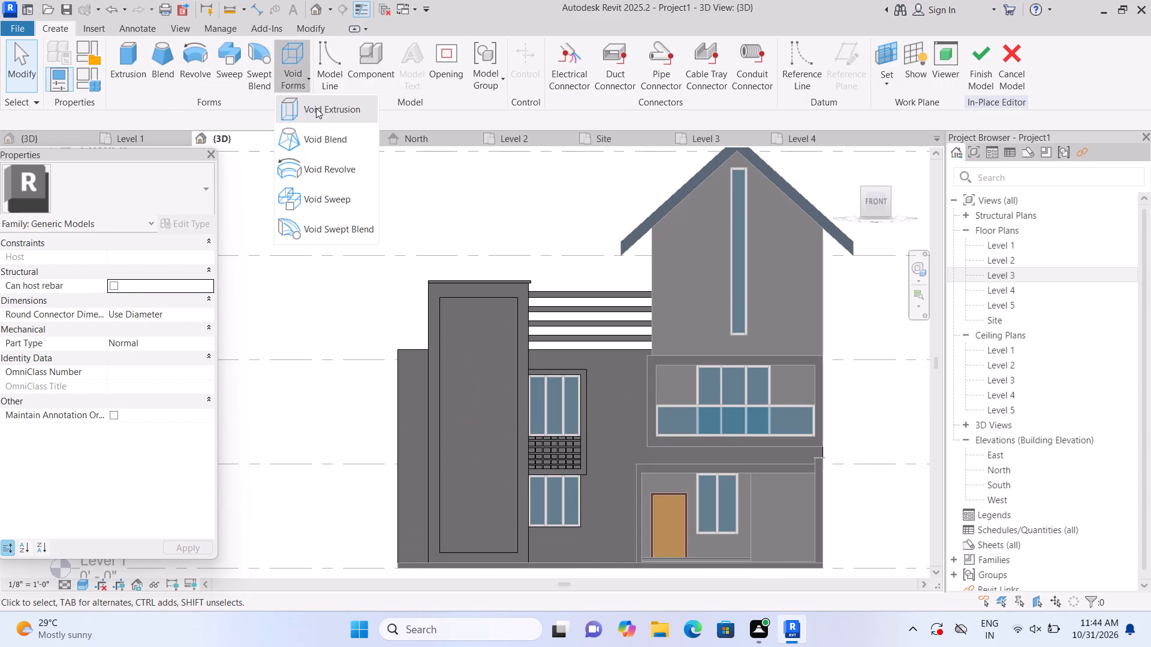
pyautogui.click(317, 108)
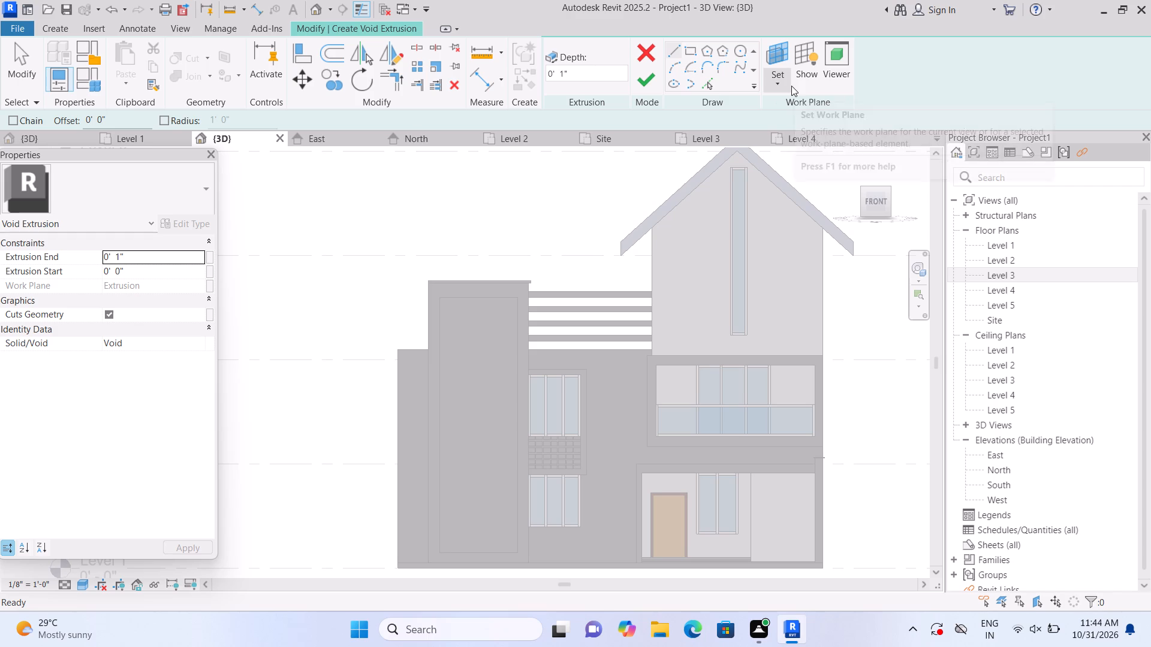
pyautogui.click(791, 86)
pyautogui.click(802, 136)
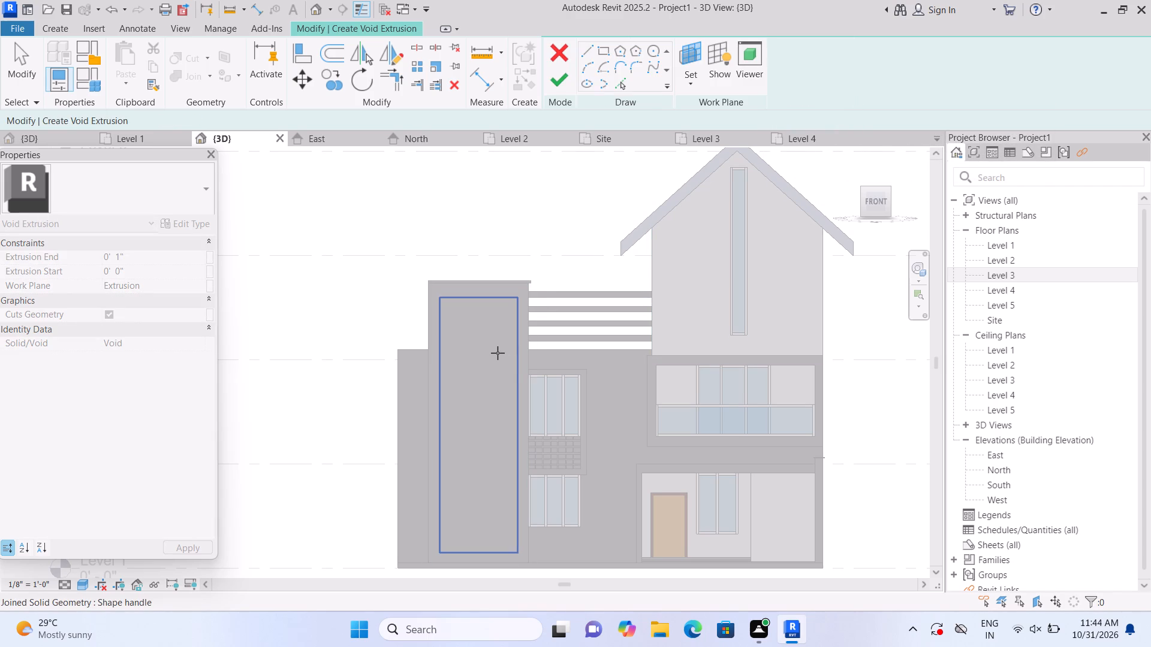
pyautogui.click(498, 353)
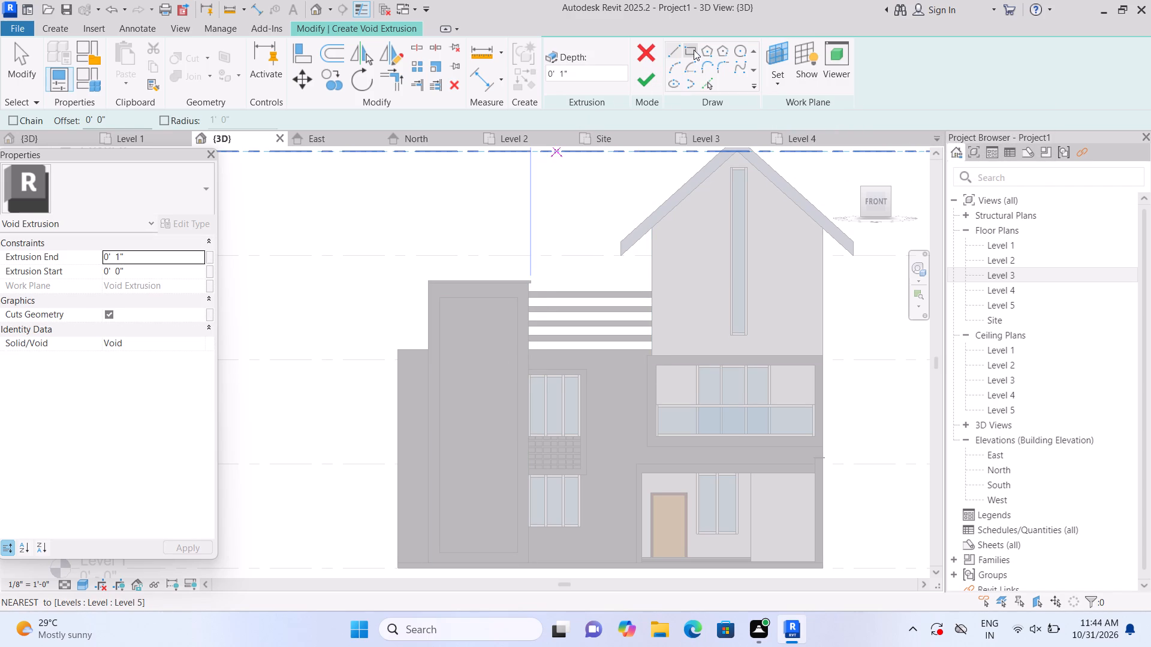
pyautogui.click(694, 50)
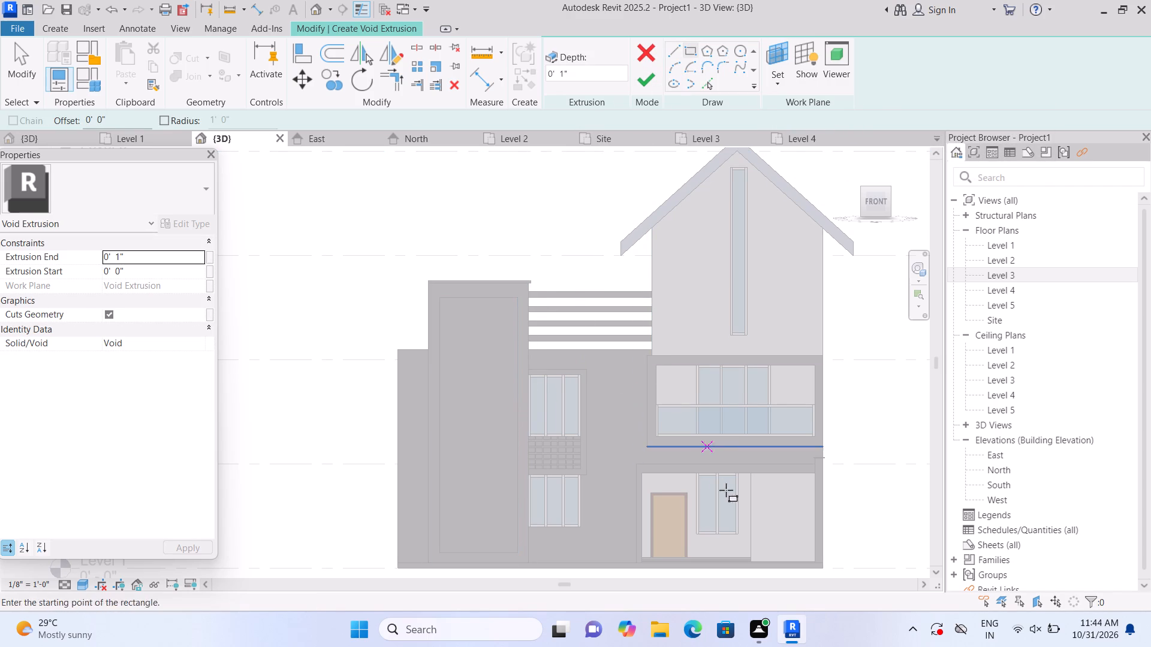
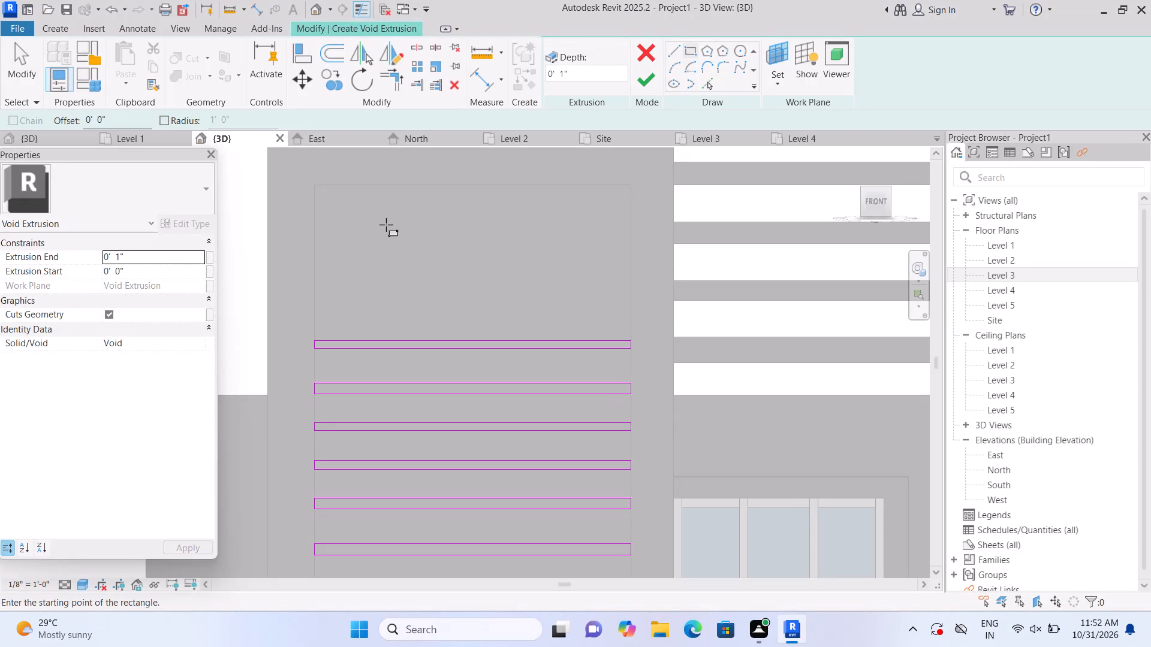
# Sketch two more thin horizontal strips, 7'-6" wide, across the tower's recessed face above the existing strips near its top.
pyautogui.scroll(-5, 387, 243)
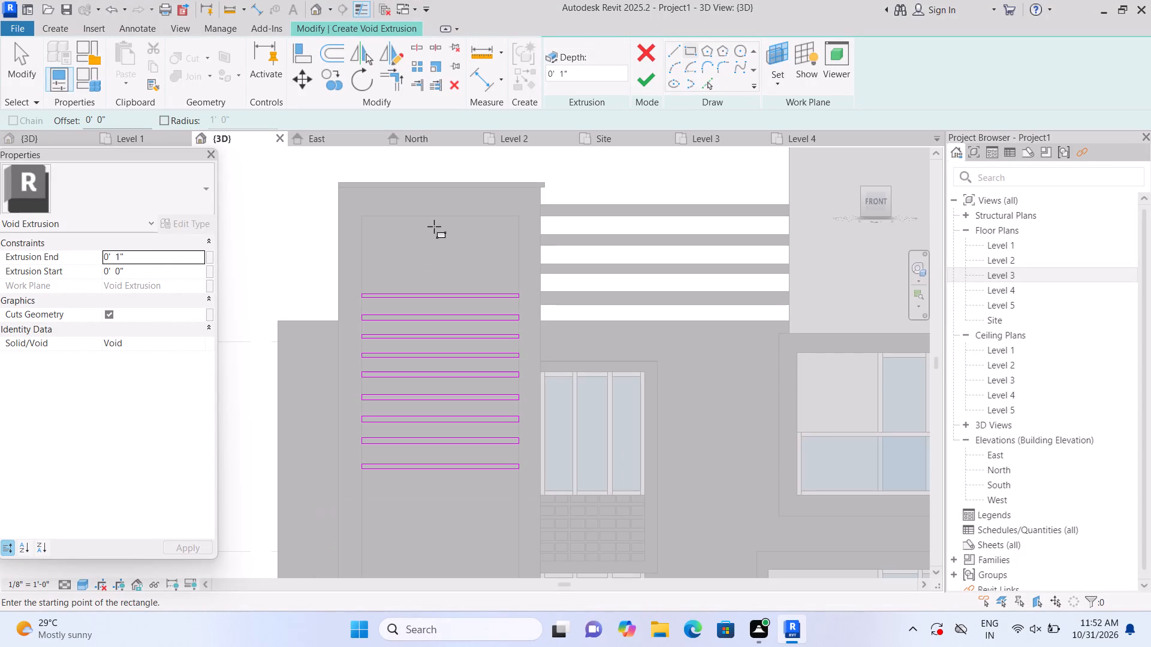
pyautogui.moveTo(434, 226); pyautogui.dragTo(417, 276, button='middle')
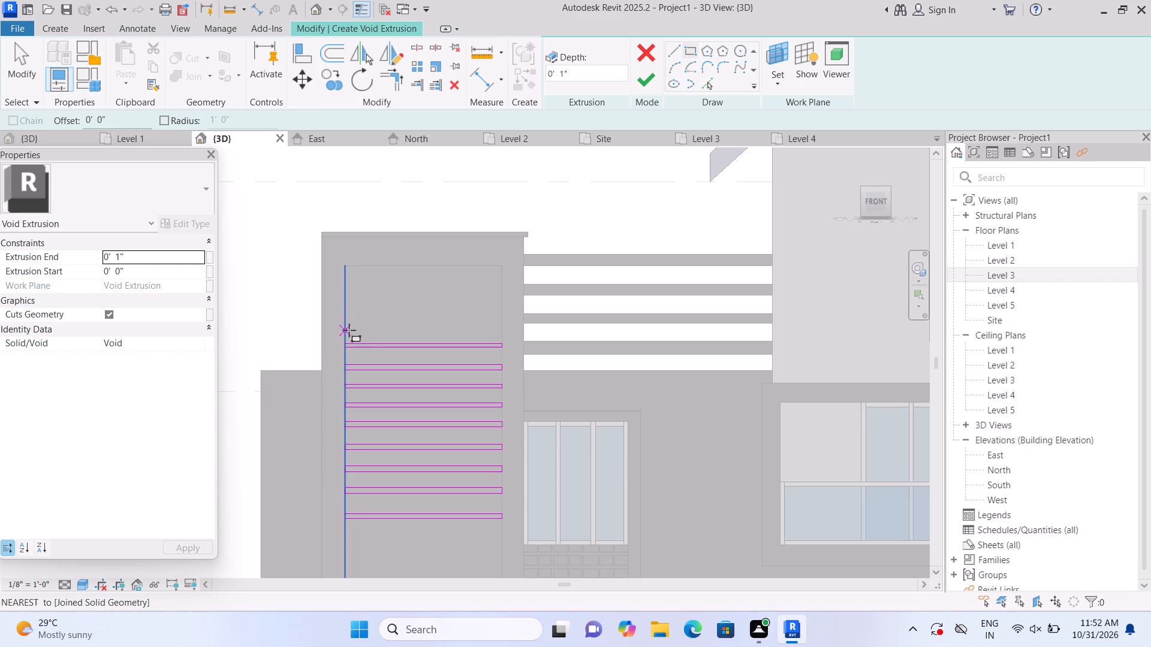
pyautogui.scroll(3, 349, 330)
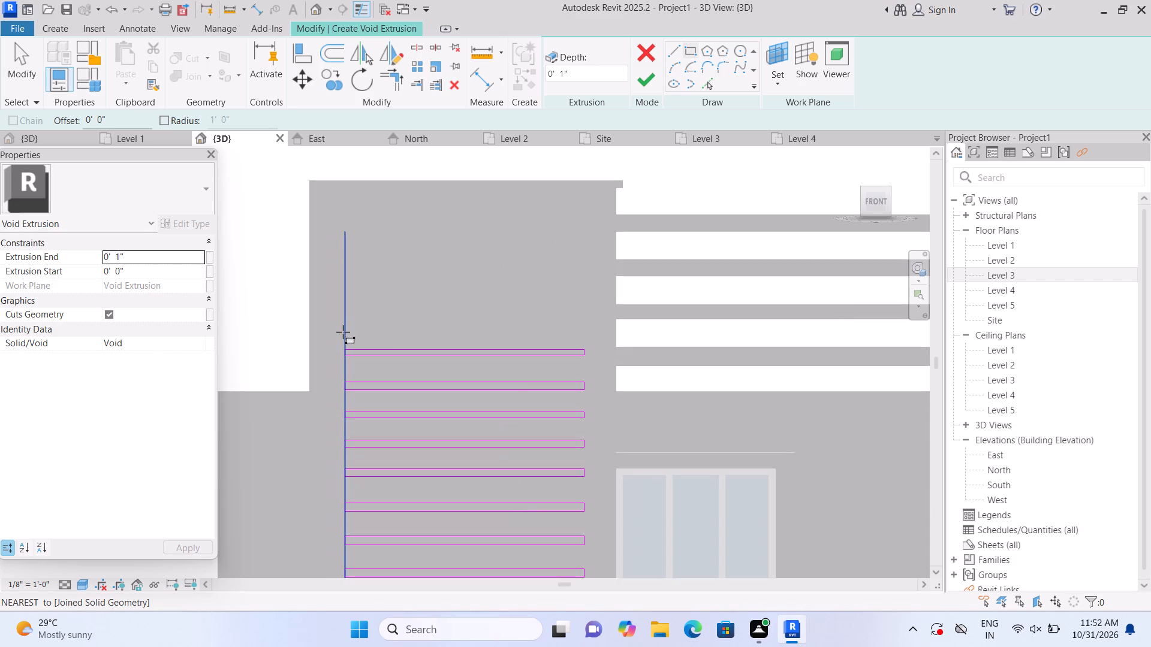
pyautogui.click(345, 325)
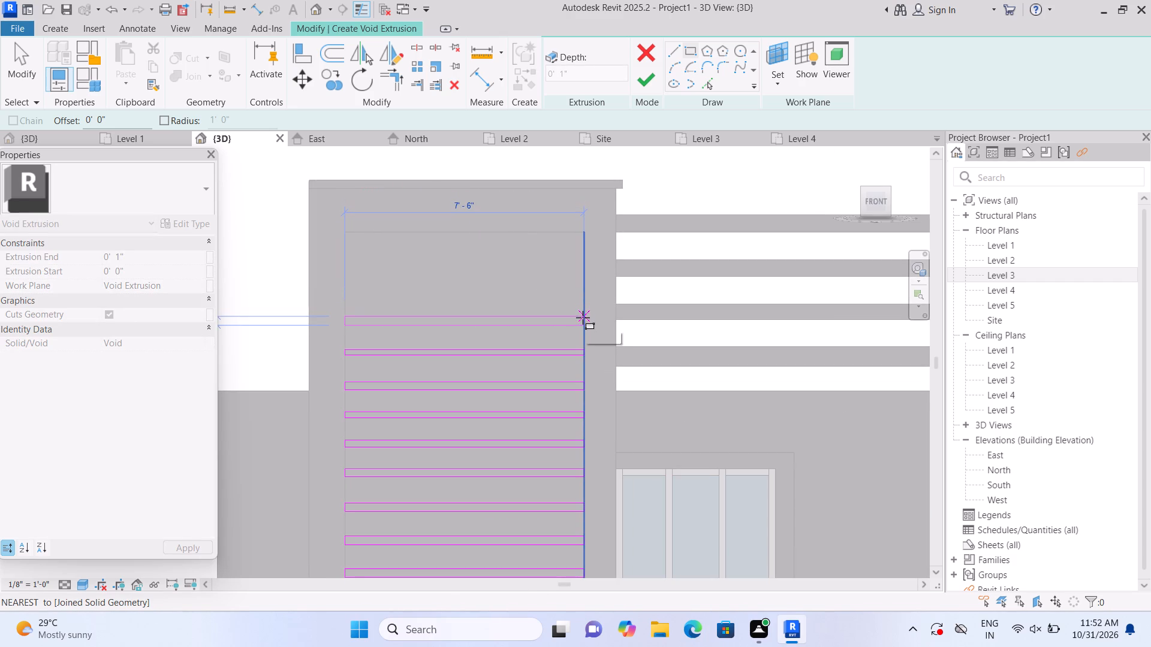
pyautogui.click(583, 318)
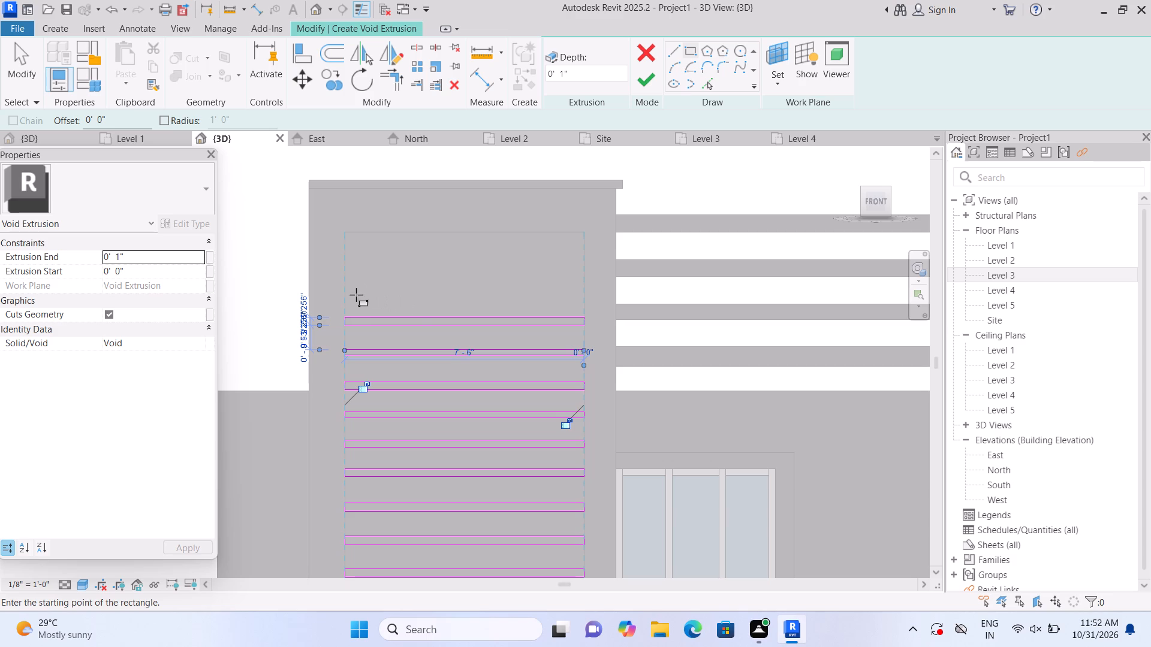
pyautogui.click(347, 298)
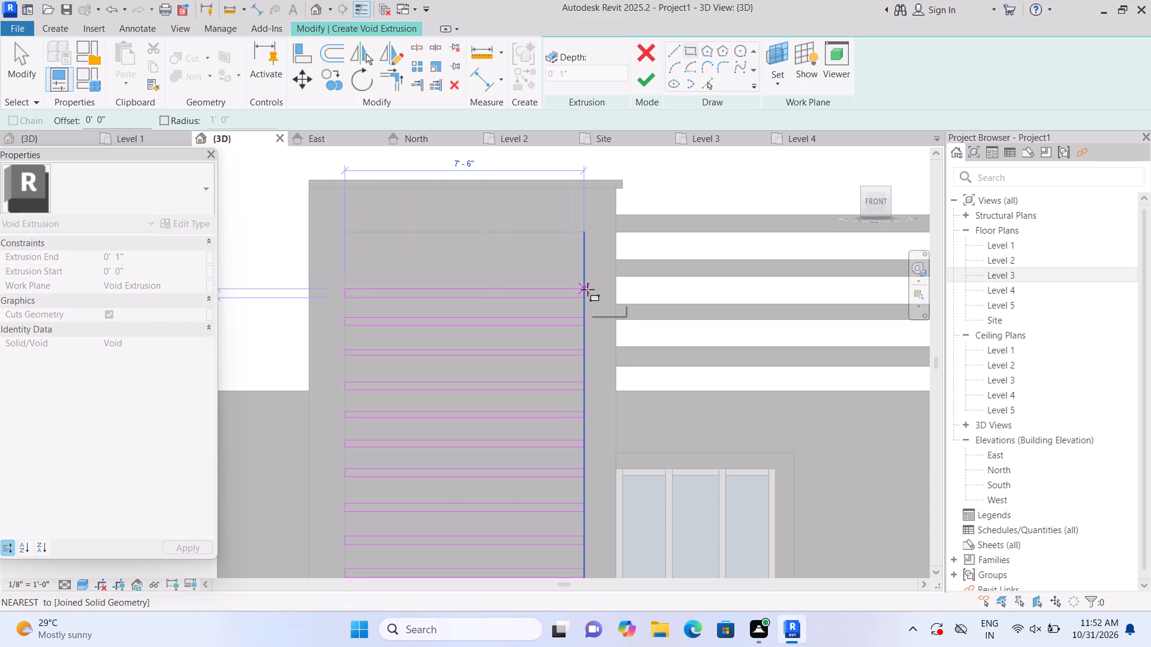
pyautogui.click(587, 291)
pyautogui.press('Escape')
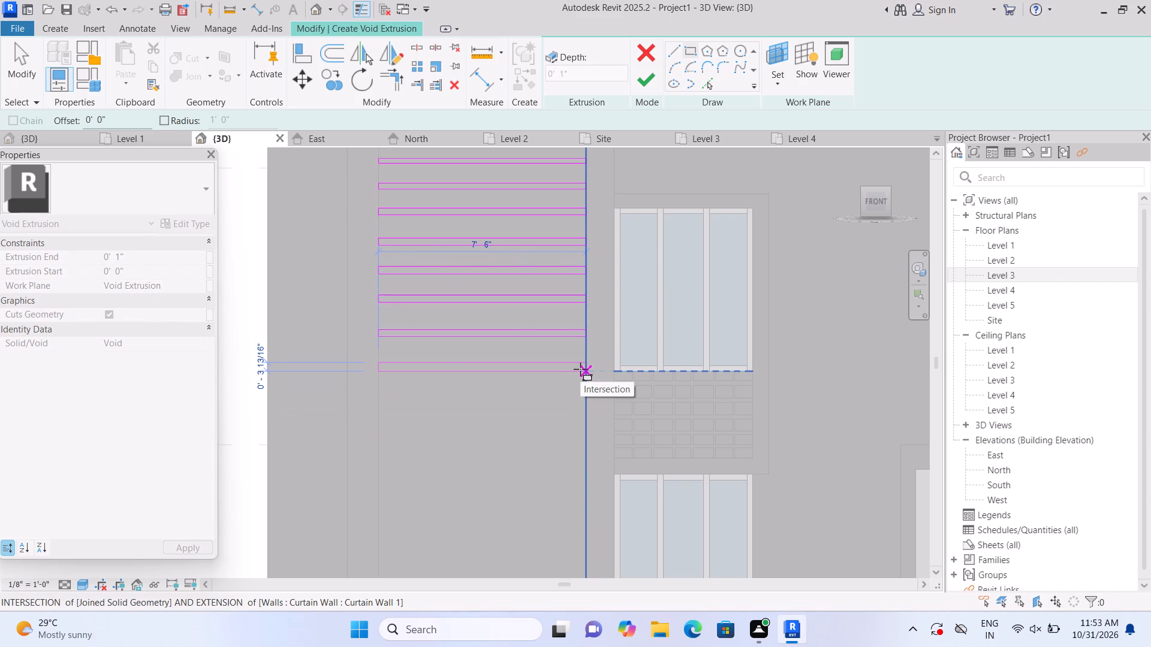
# Sketch two 7'-6" wide horizontal strips across the recessed face, one about 4" high at the upper window's sill level and one just below.
pyautogui.click(580, 368)
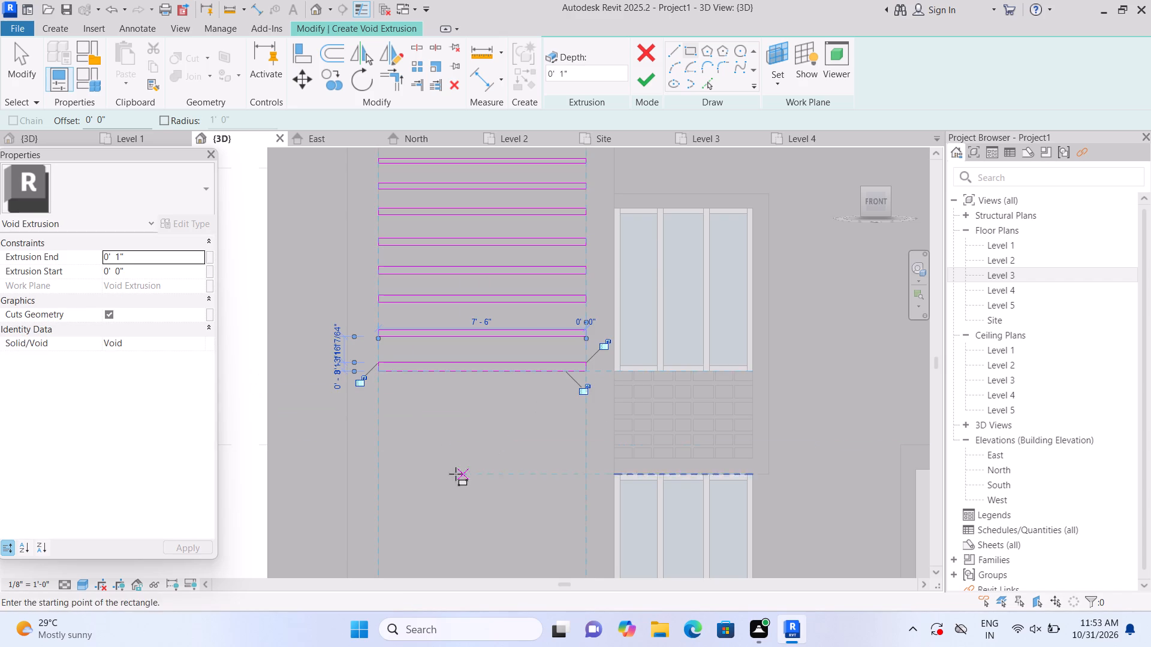
pyautogui.press('Escape')
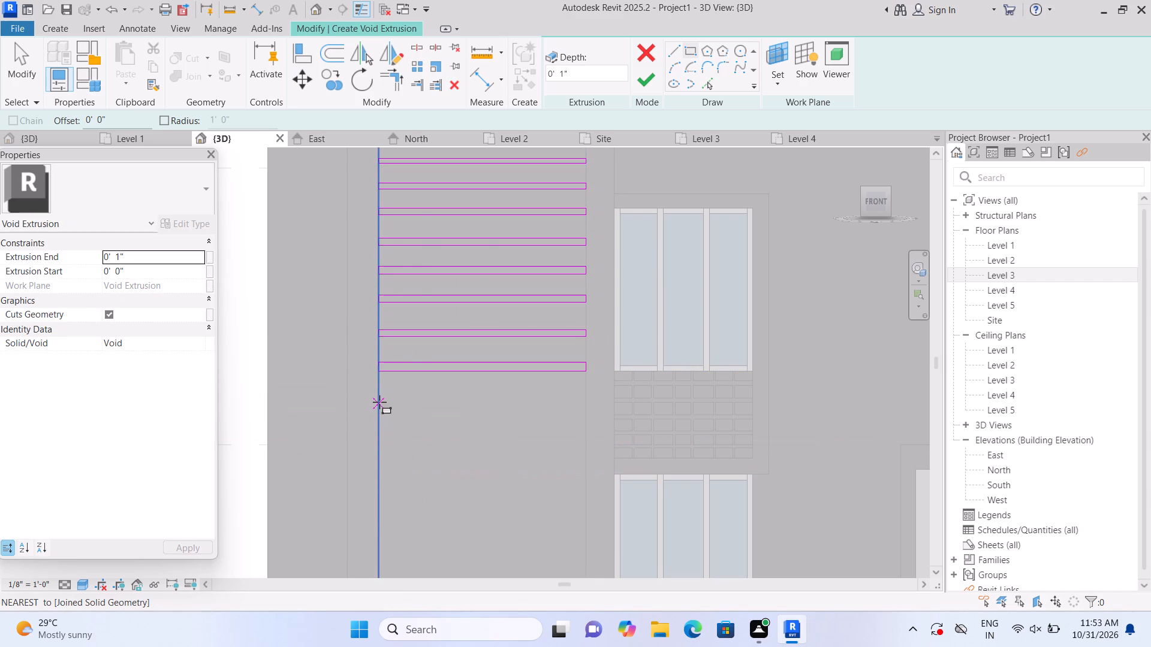
pyautogui.click(379, 398)
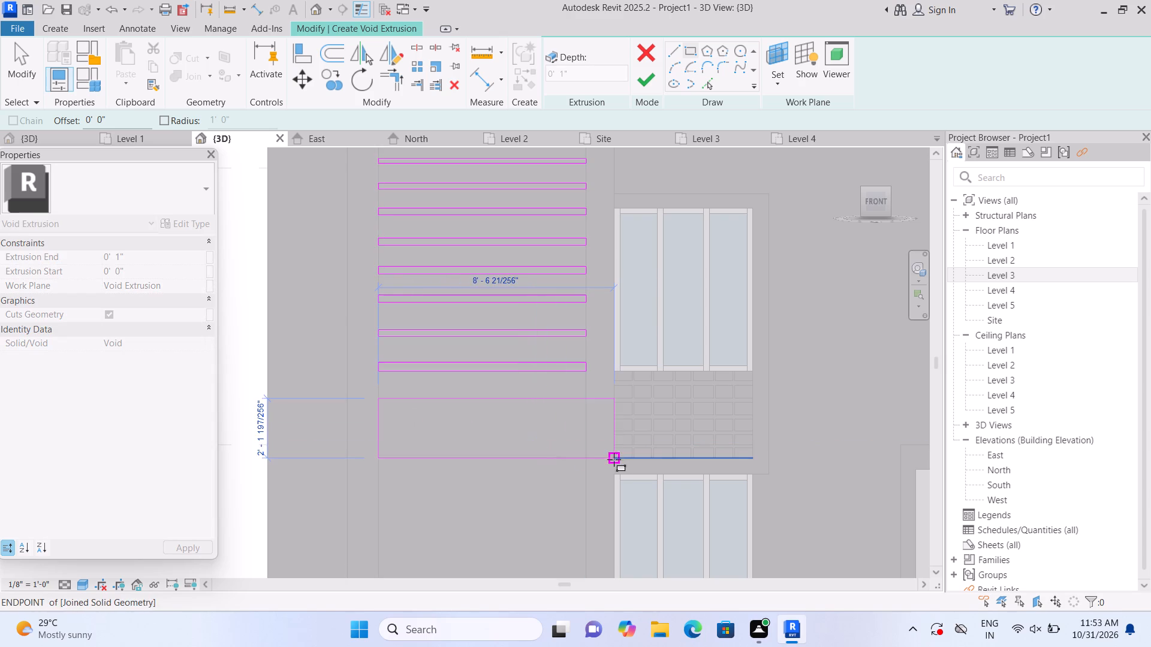
pyautogui.scroll(2, 587, 451)
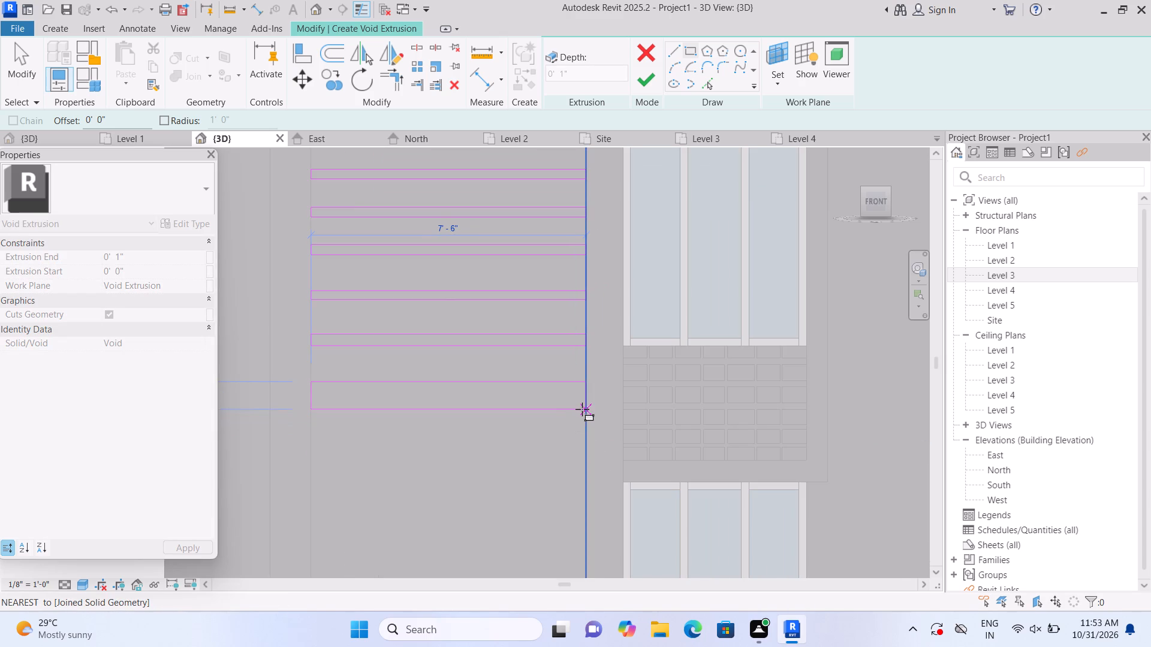
pyautogui.click(580, 391)
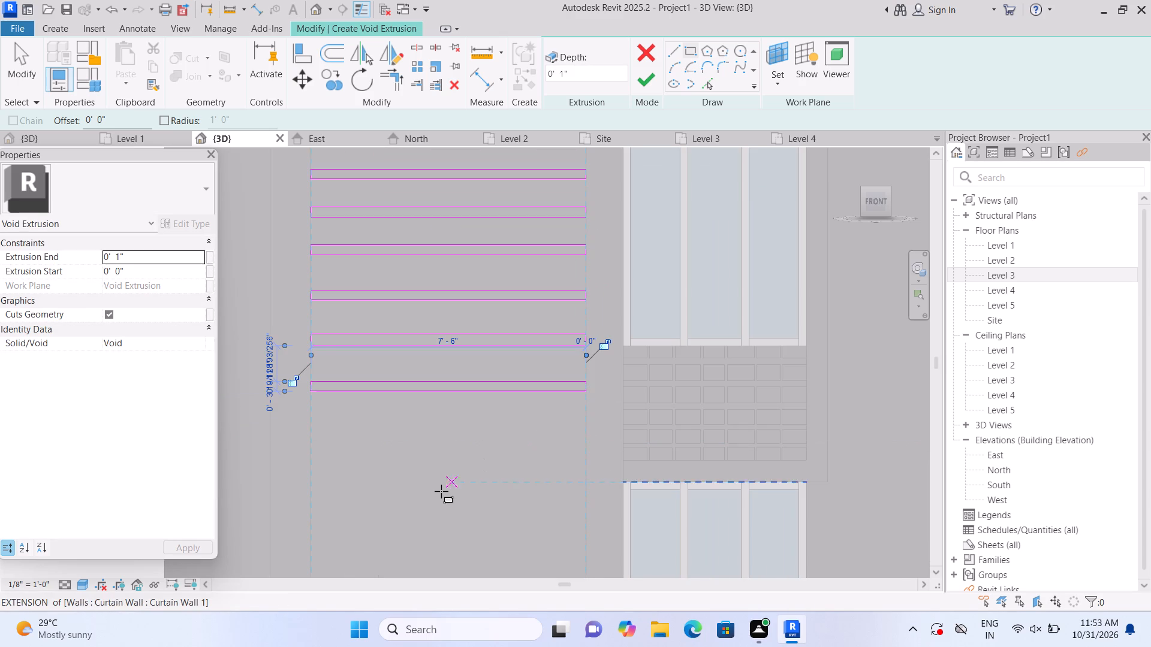
pyautogui.press('Escape')
# Sketch two more thin 7'-6" horizontal strips across the recessed face, level with the lower half of the grooved panel between the windows.
pyautogui.moveTo(437, 495); pyautogui.dragTo(447, 385, button='middle')
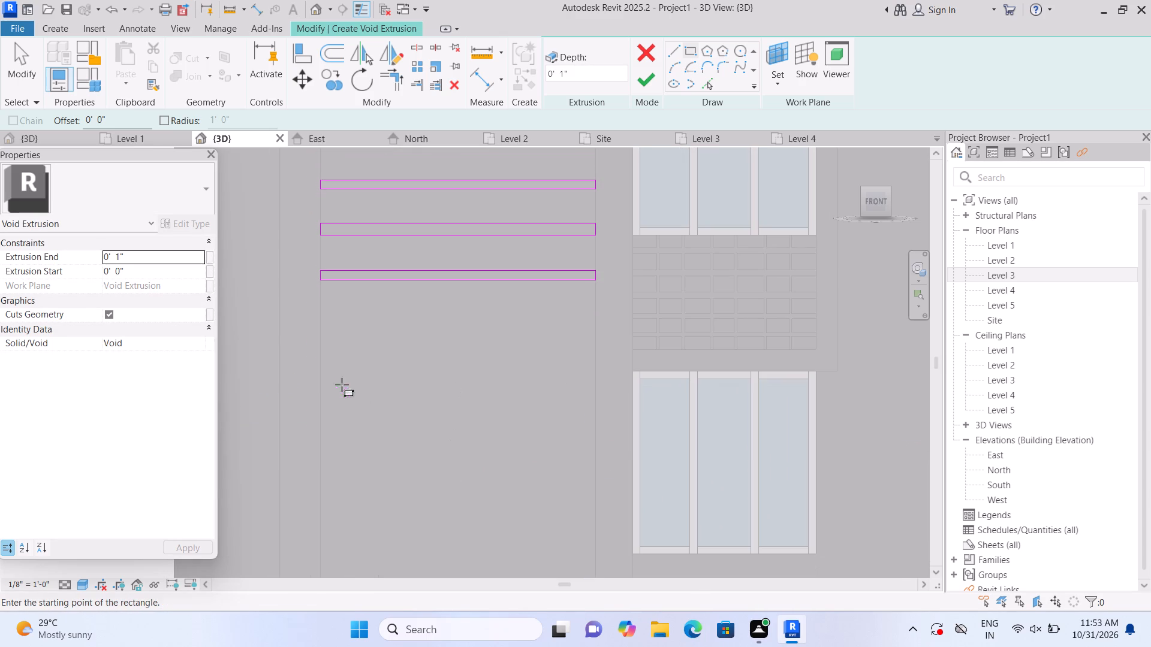
pyautogui.click(321, 308)
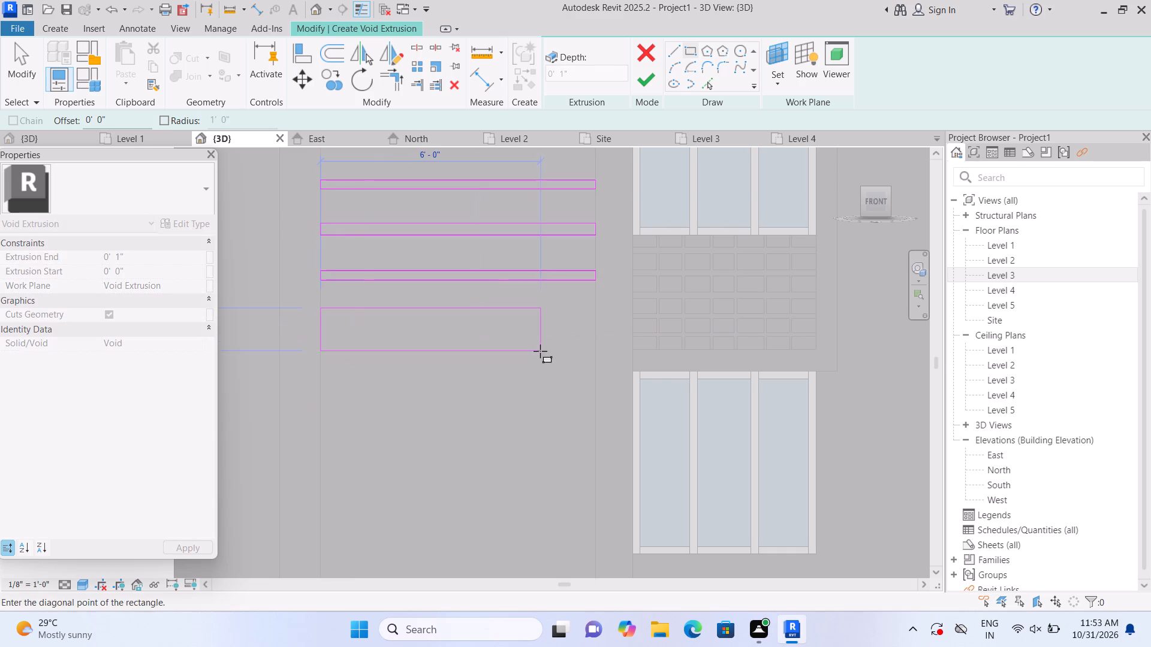
pyautogui.click(592, 315)
pyautogui.press('Escape')
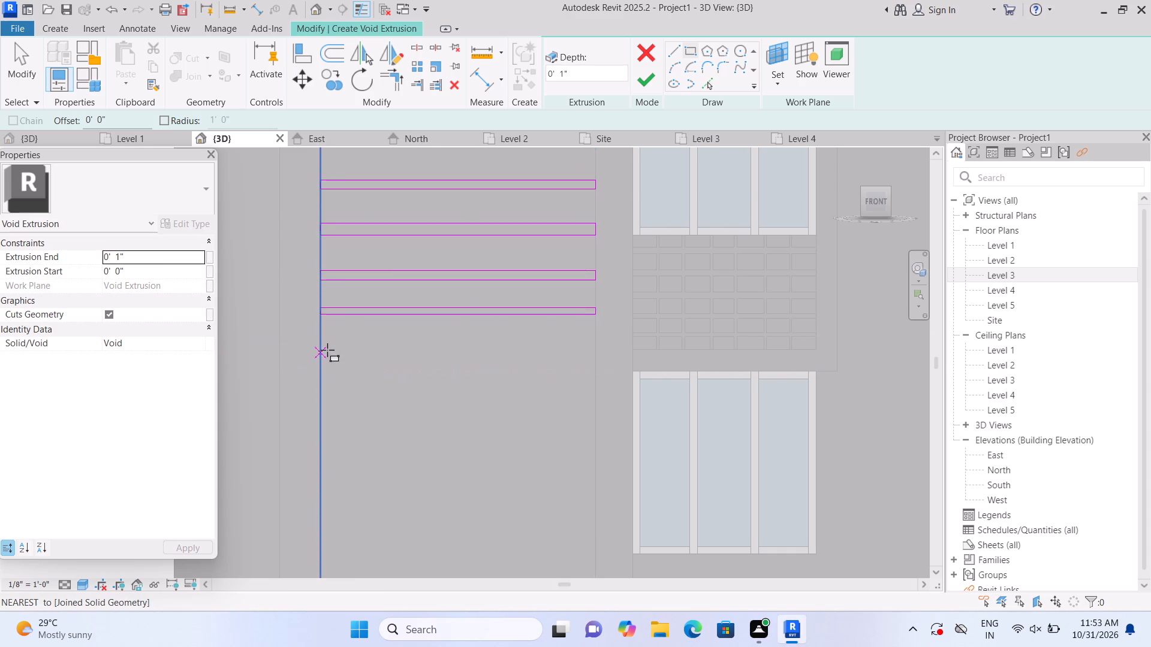
pyautogui.click(324, 347)
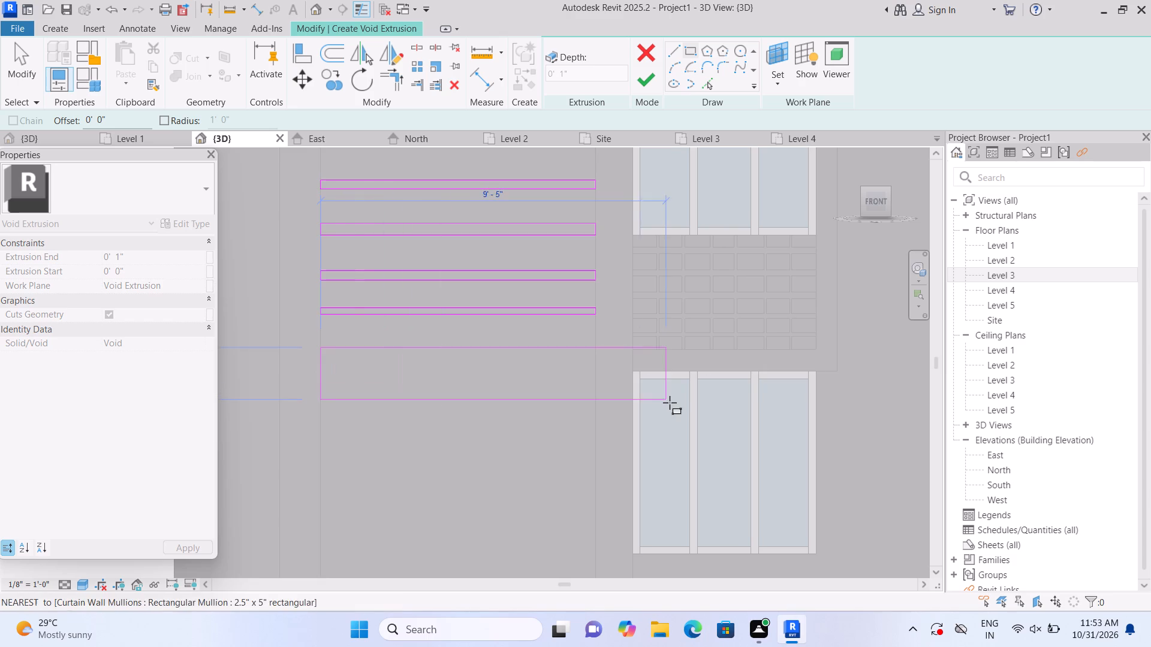
pyautogui.click(593, 355)
pyautogui.press('Escape')
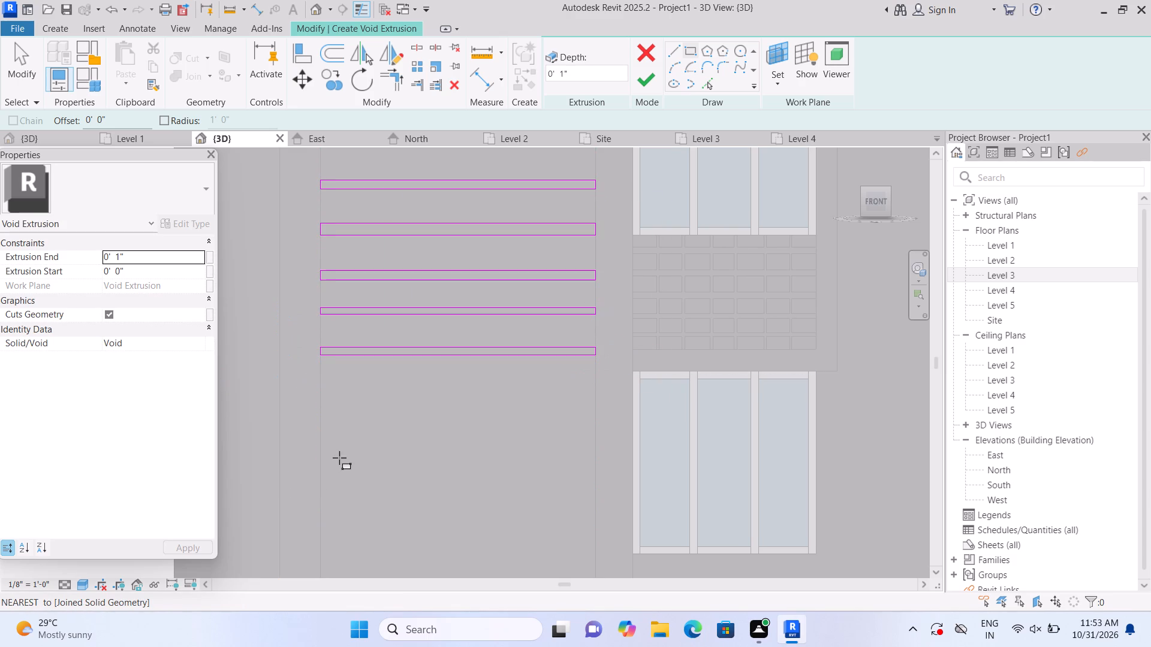
# Sketch two more thin 7'-6" horizontal strips across the recessed face, level with the upper half of the lower window.
pyautogui.moveTo(345, 458); pyautogui.dragTo(366, 349, button='middle')
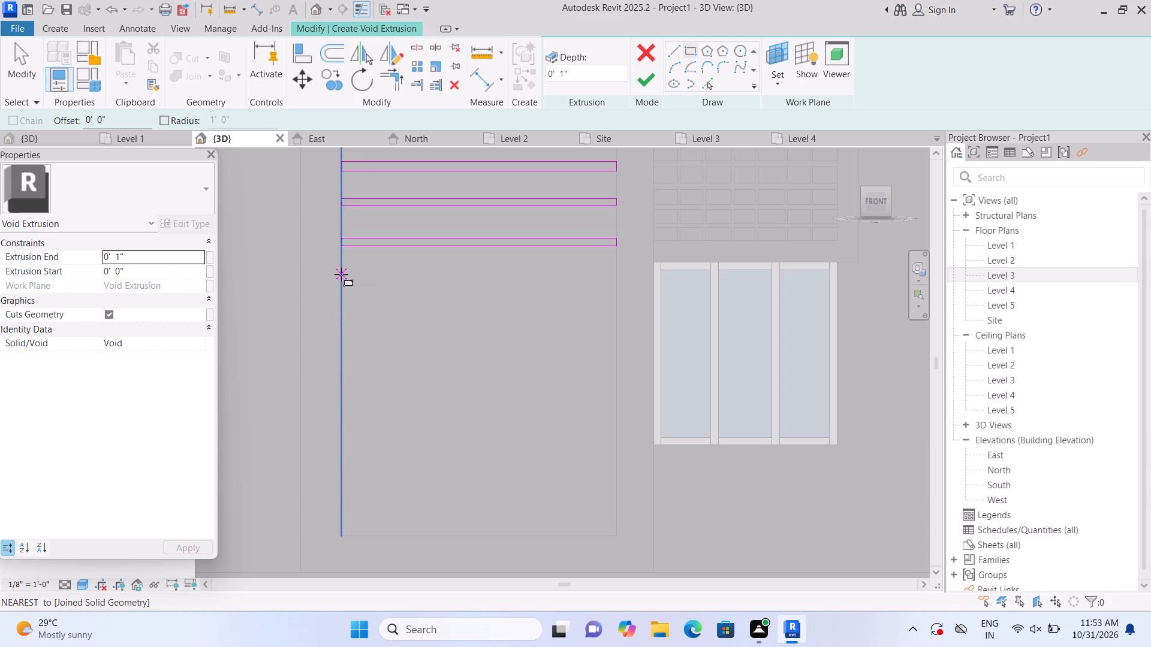
pyautogui.click(341, 274)
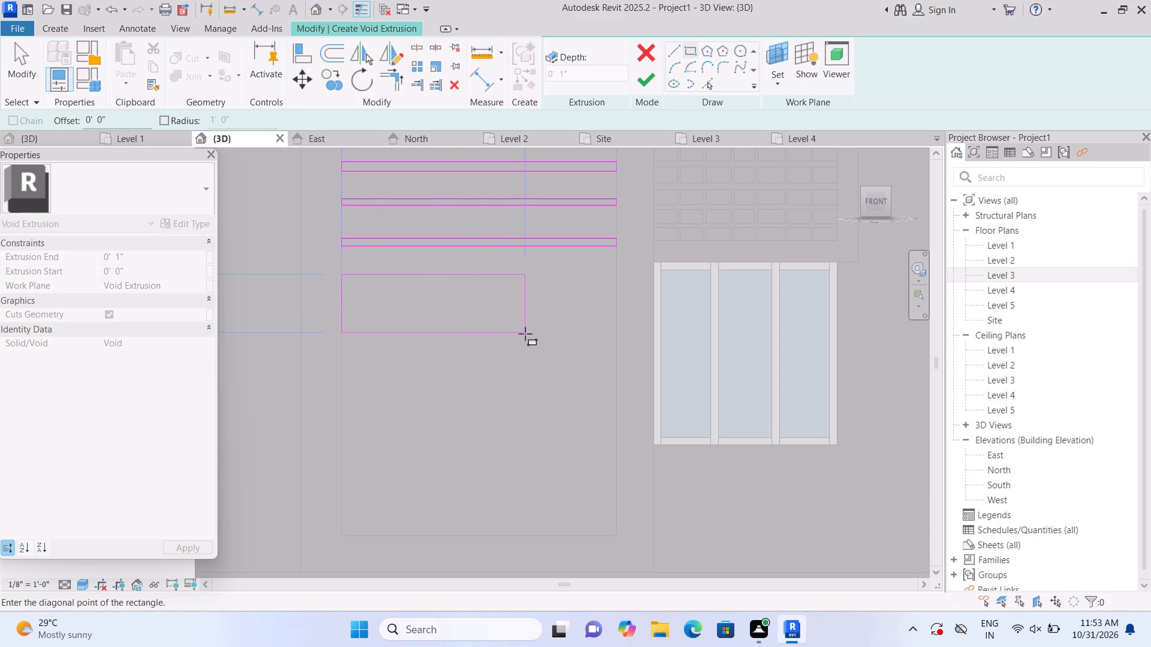
pyautogui.press('Escape')
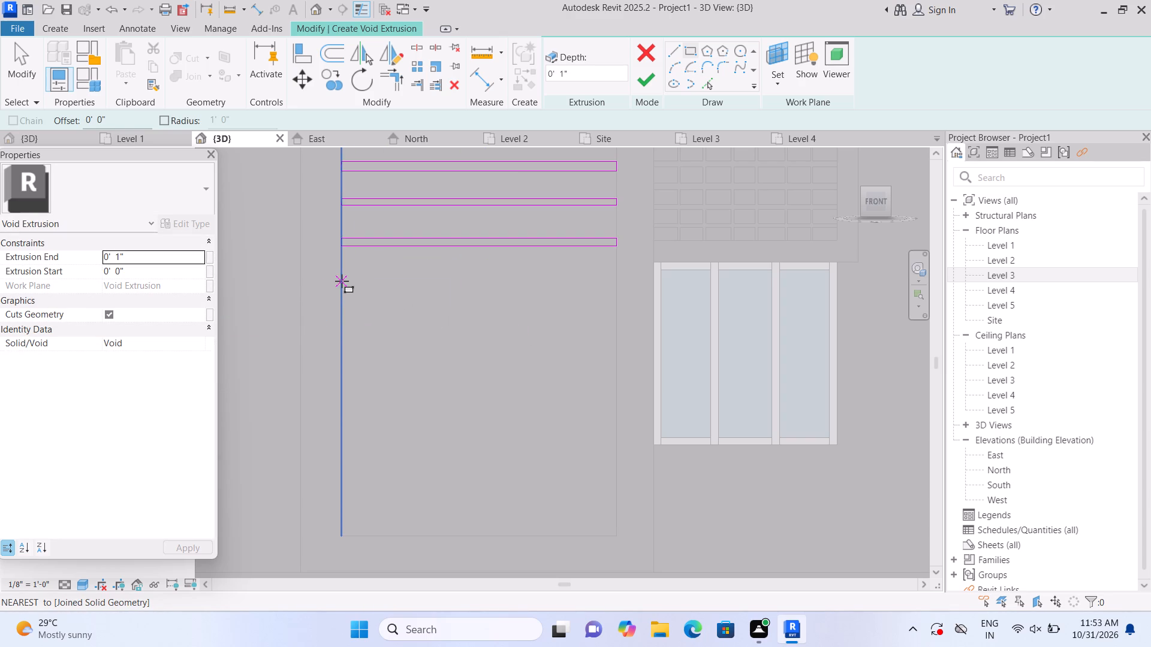
pyautogui.click(341, 278)
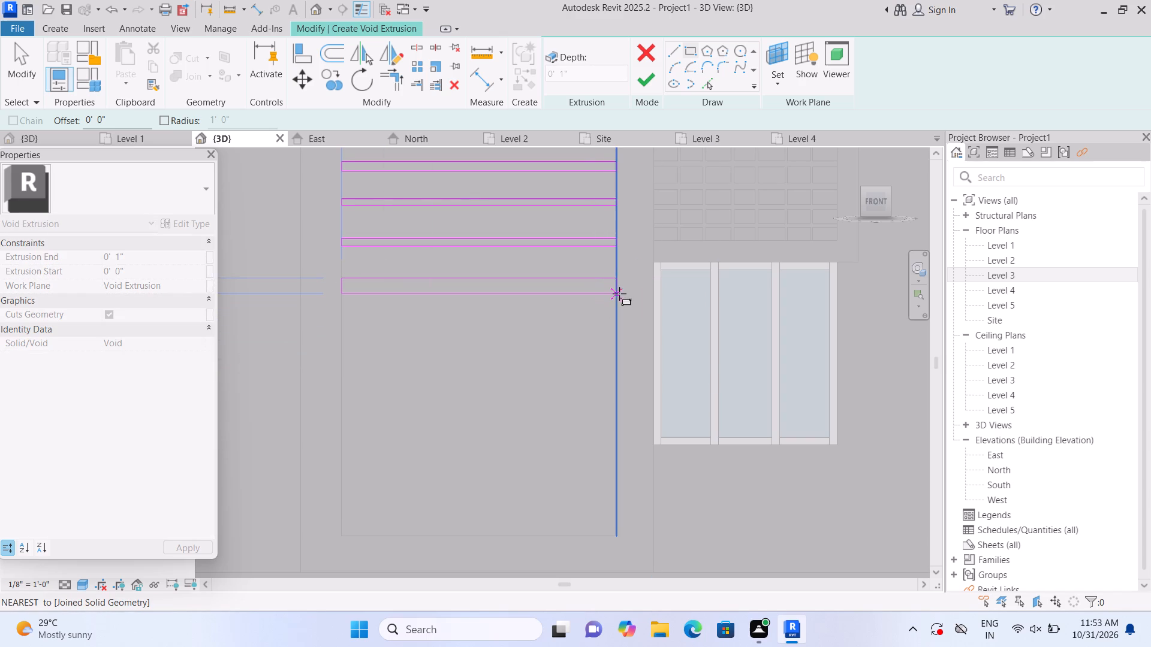
pyautogui.click(621, 288)
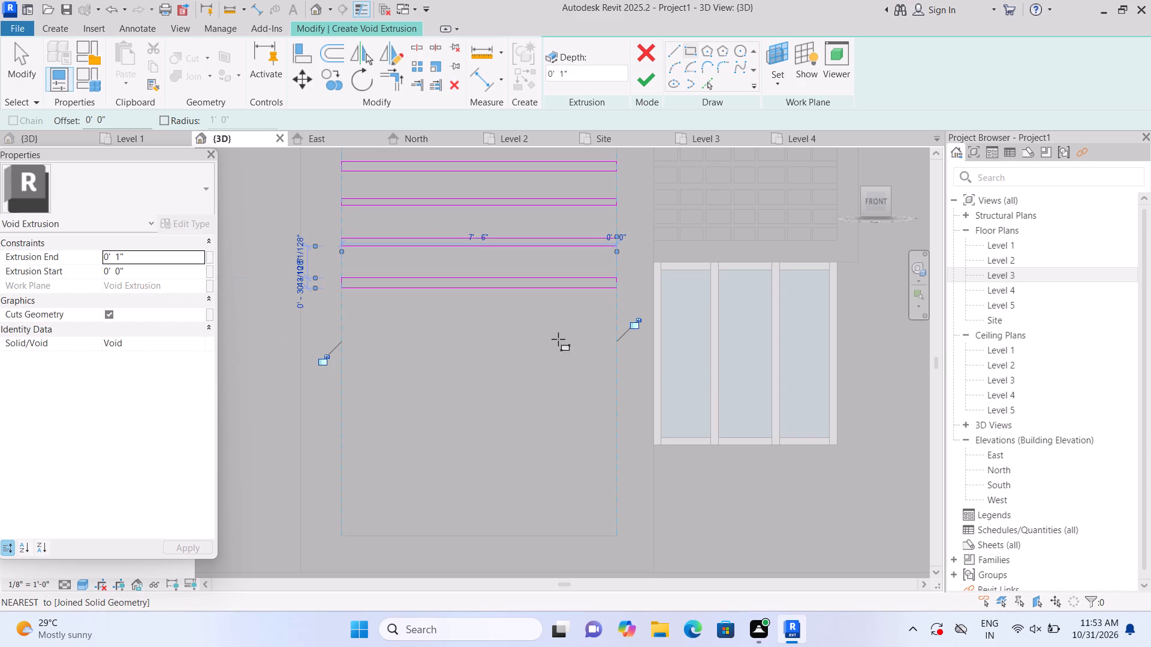
pyautogui.moveTo(558, 341); pyautogui.dragTo(562, 352, button='middle')
pyautogui.press('Escape')
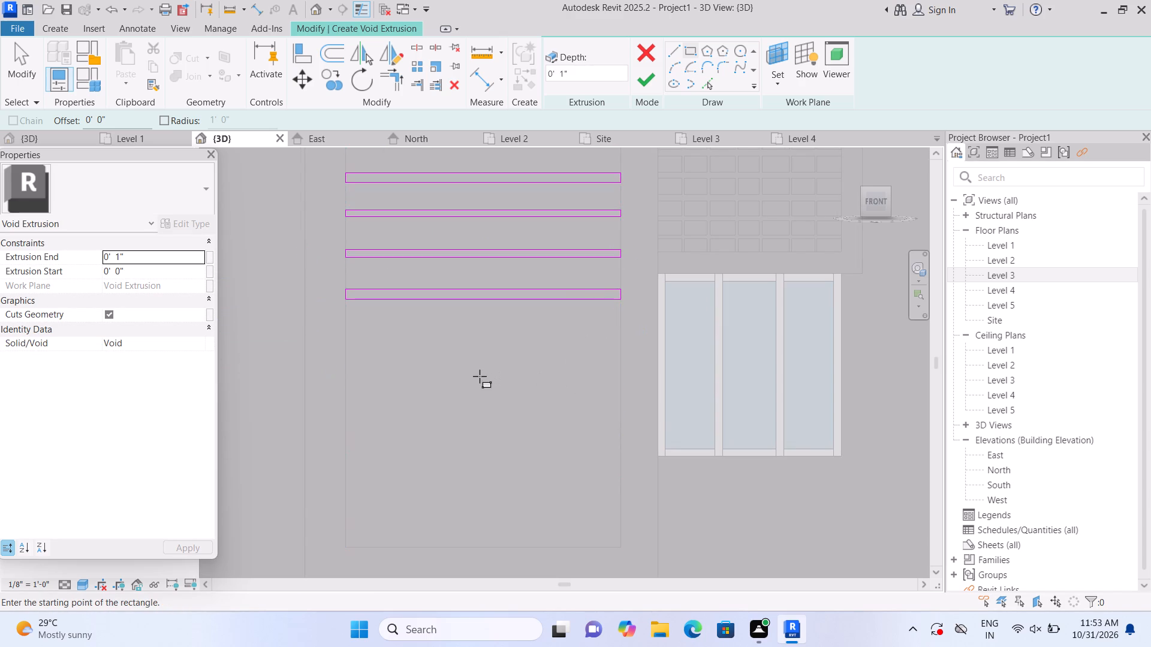
pyautogui.click(346, 333)
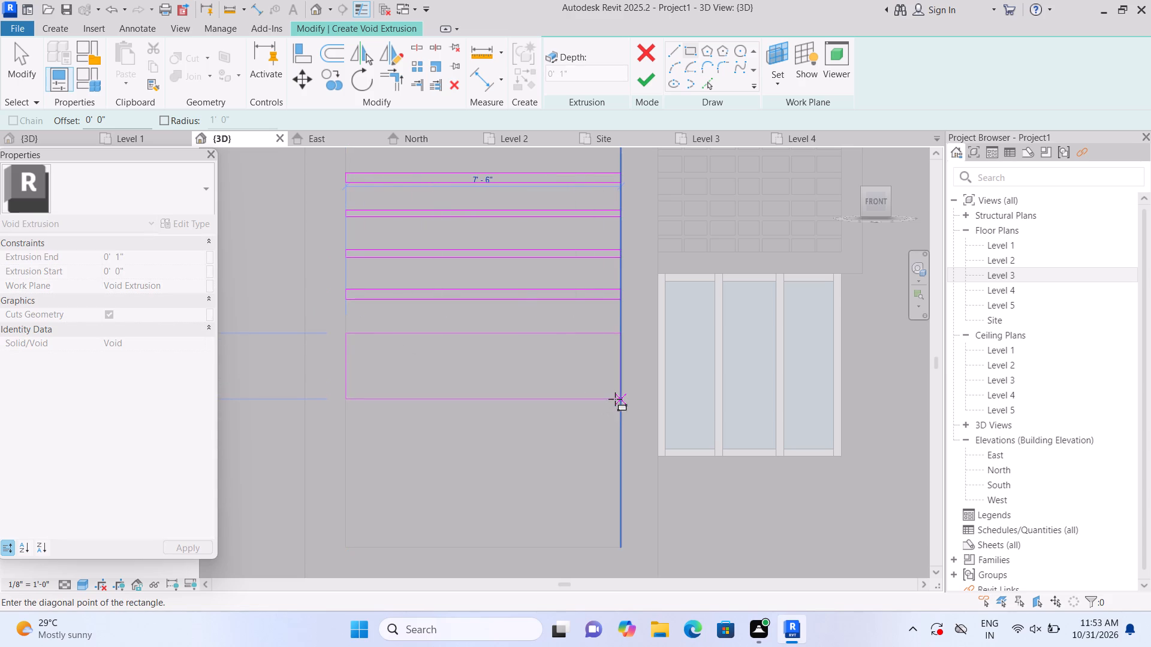
pyautogui.click(617, 343)
pyautogui.press('Escape')
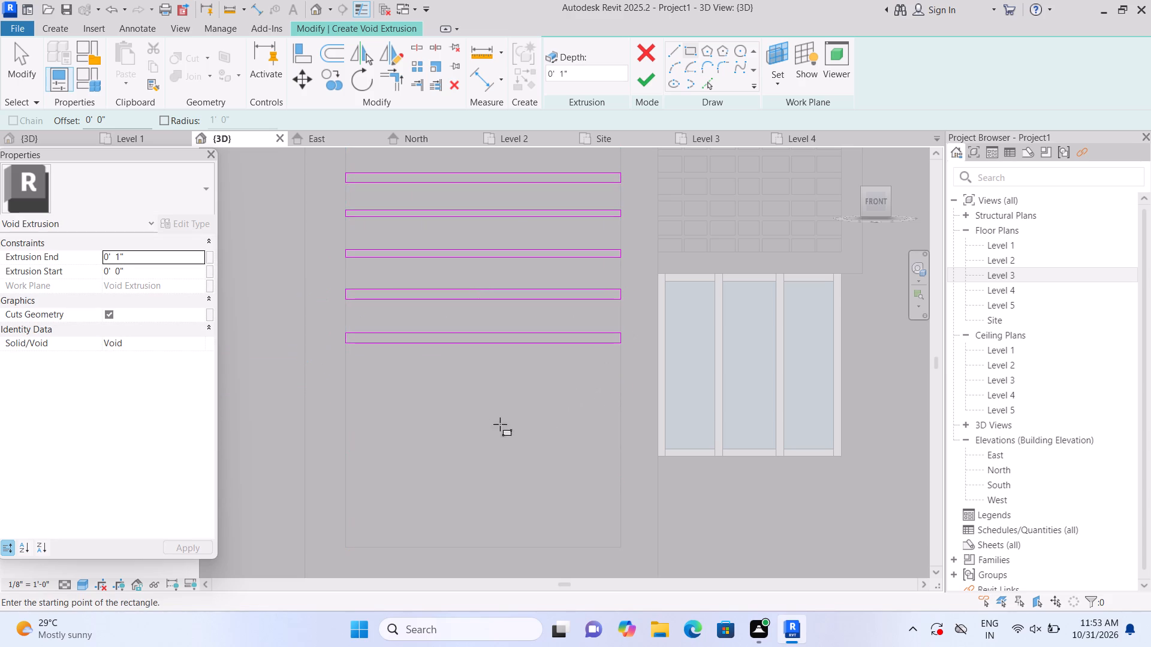
# Sketch four more evenly spaced thin horizontal strips, 7'-6" wide, continuing down to near the recessed face's bottom edge.
pyautogui.click(351, 375)
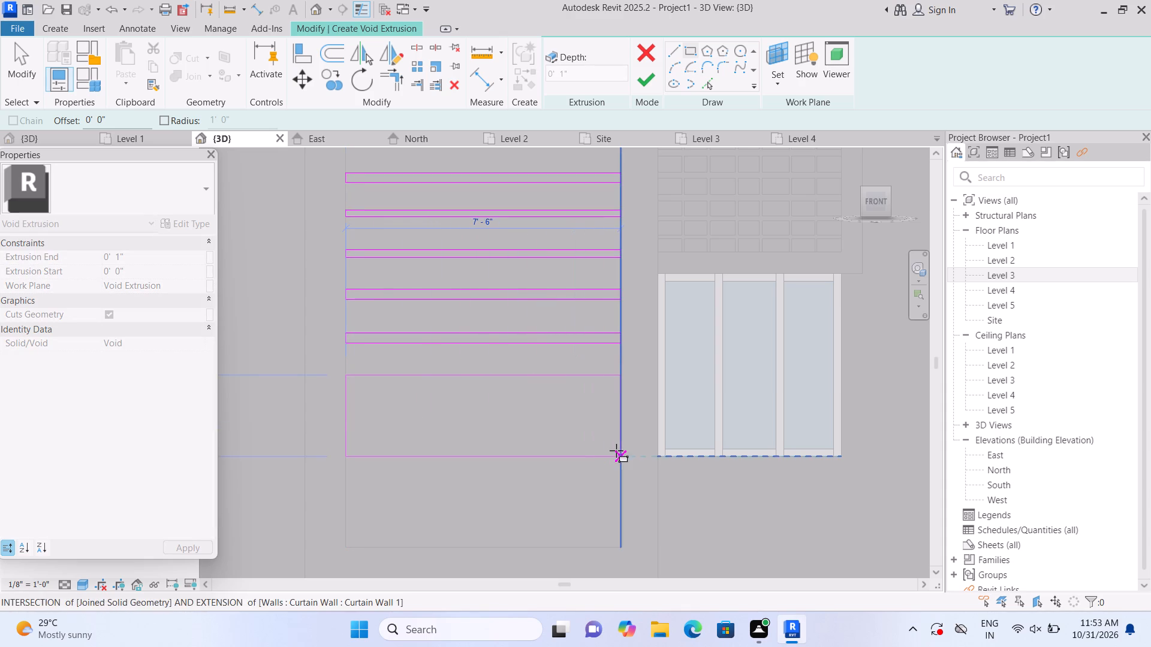
pyautogui.click(625, 385)
pyautogui.press('Escape')
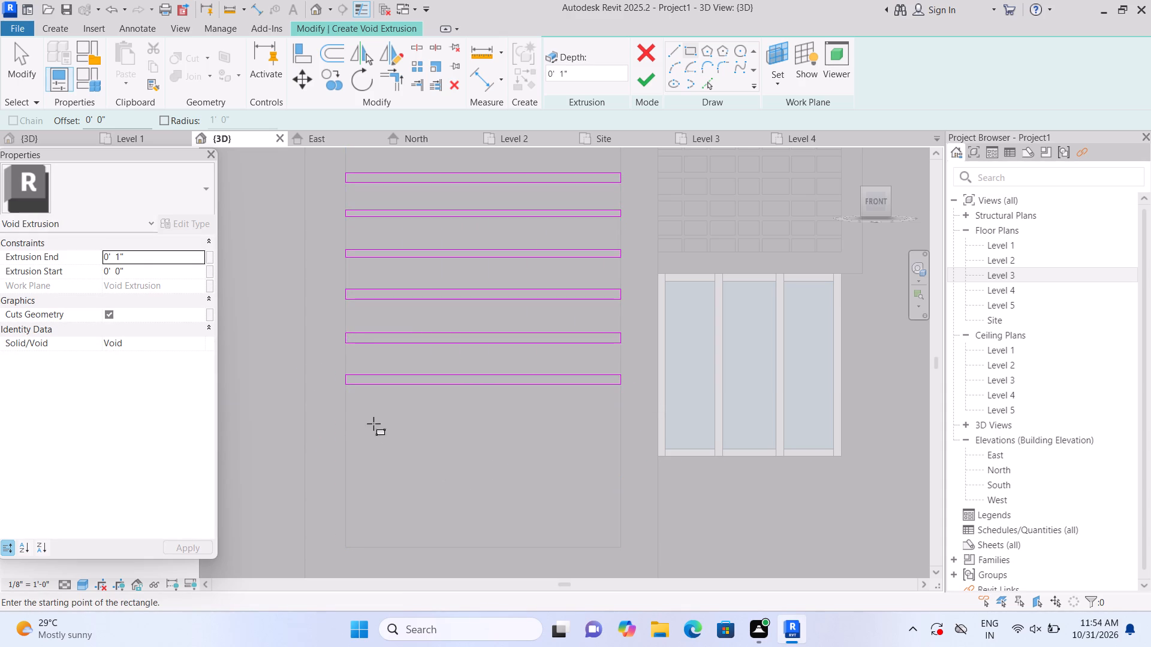
pyautogui.click(351, 417)
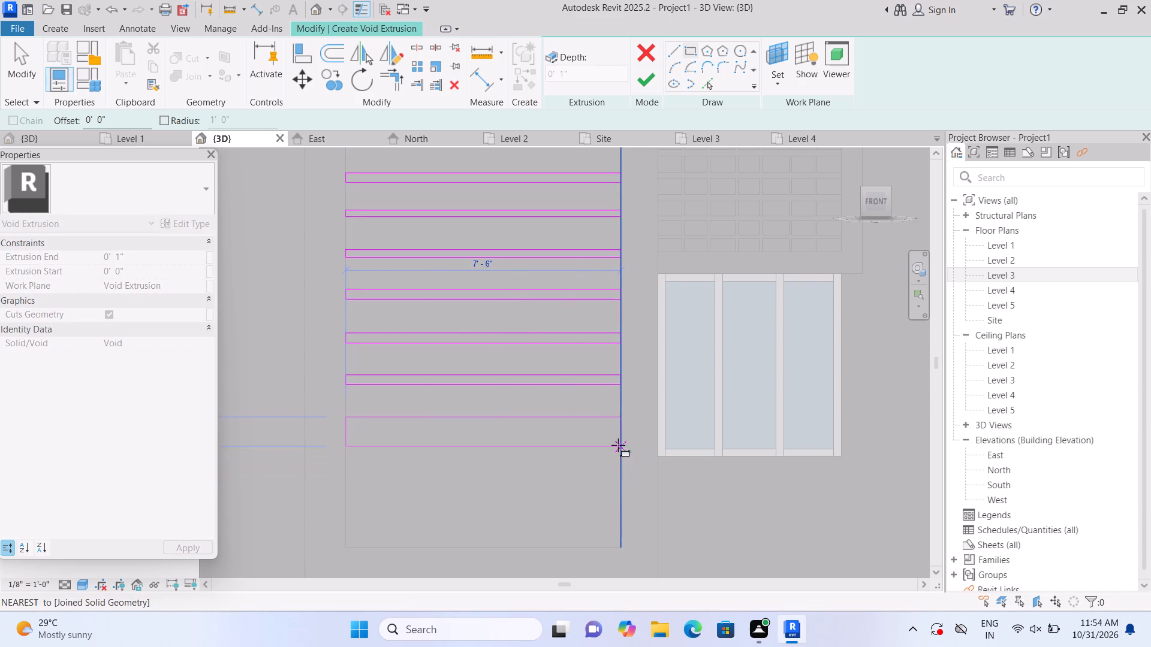
pyautogui.click(621, 426)
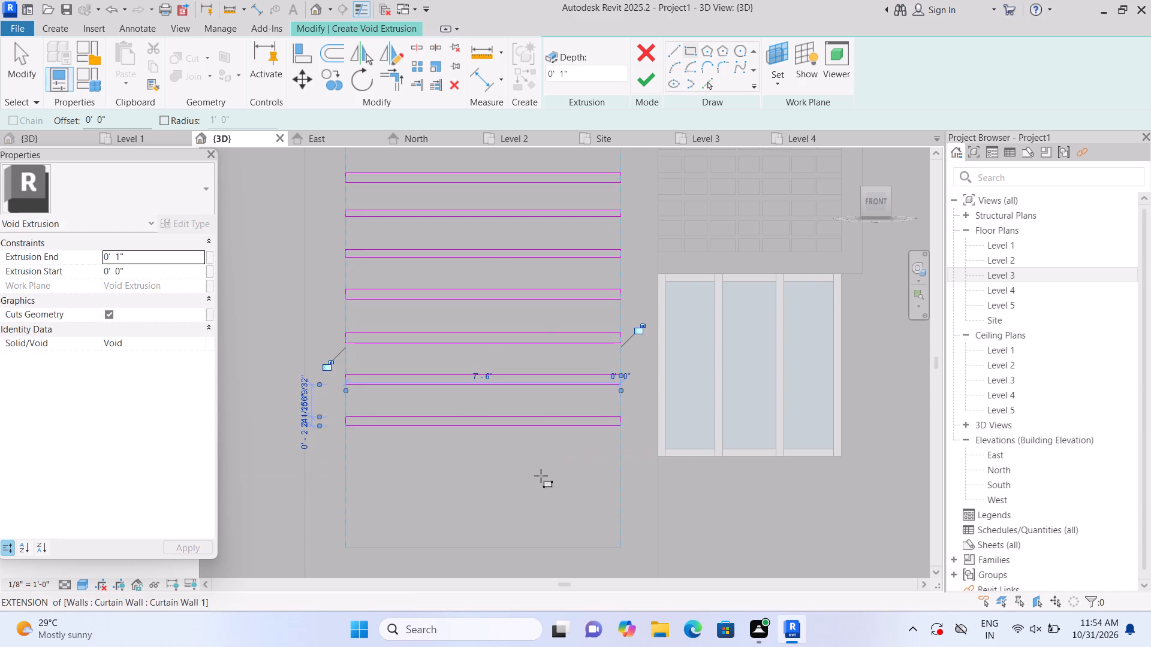
pyautogui.press('Escape')
pyautogui.click(349, 461)
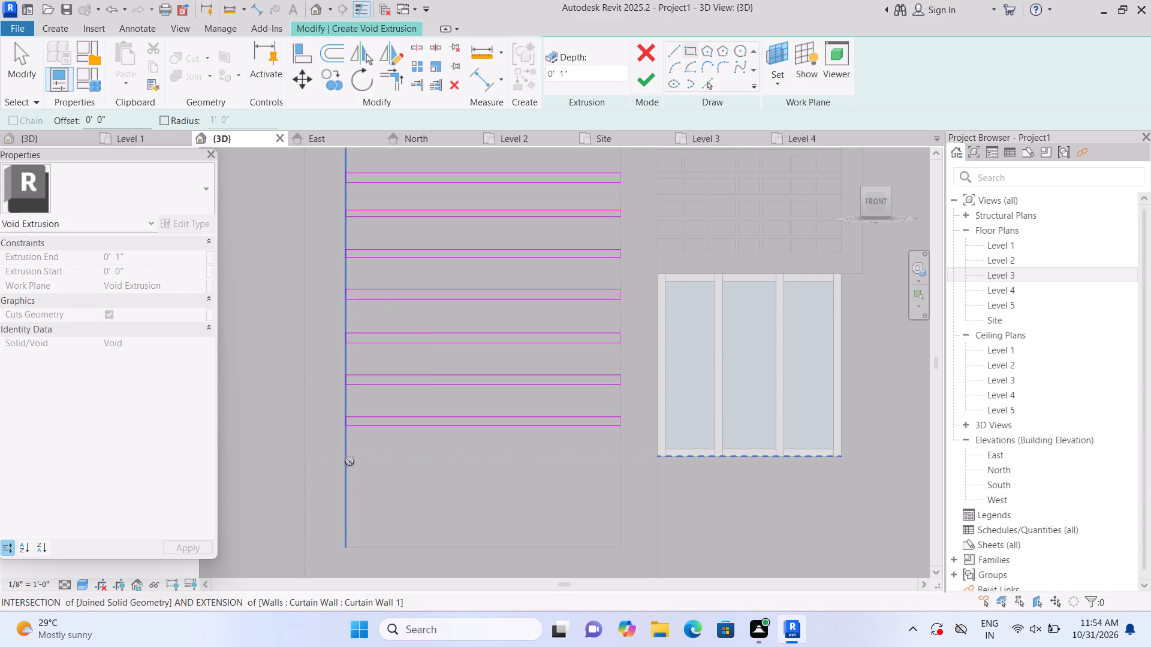
pyautogui.click(624, 467)
pyautogui.press('Escape')
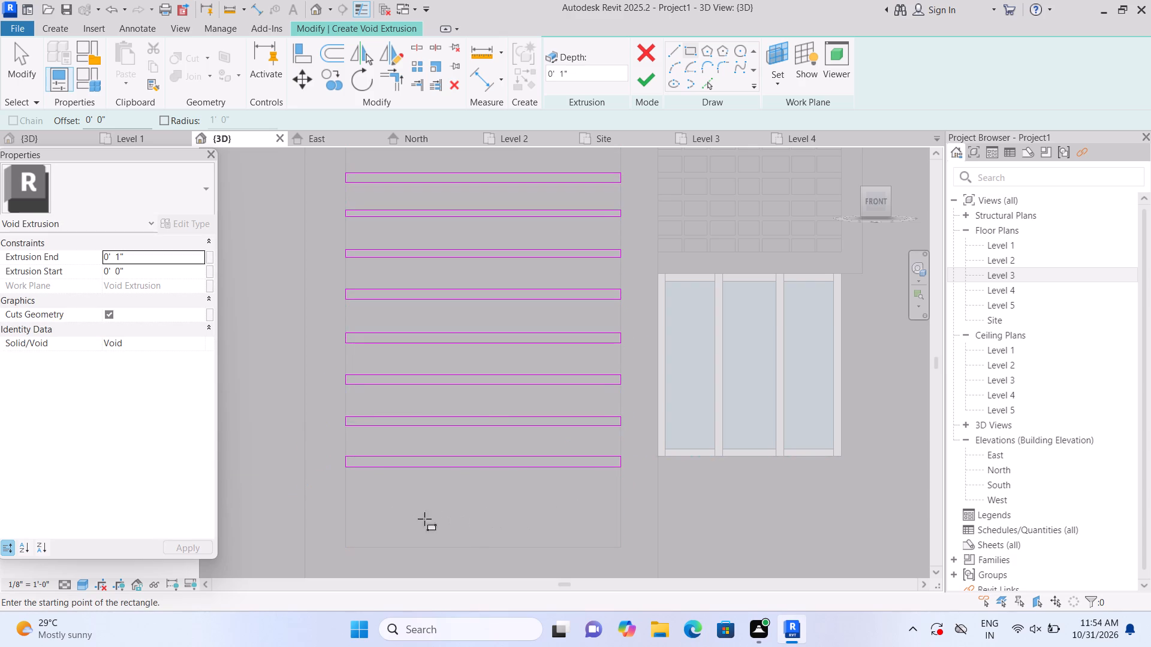
pyautogui.click(345, 502)
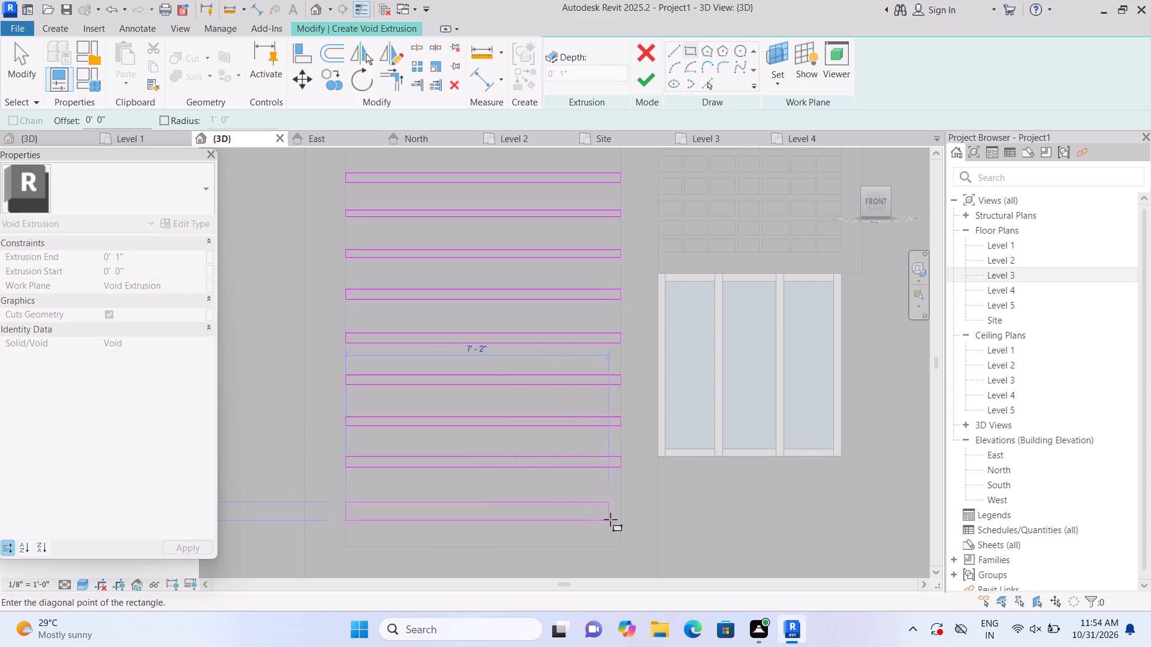
pyautogui.click(619, 512)
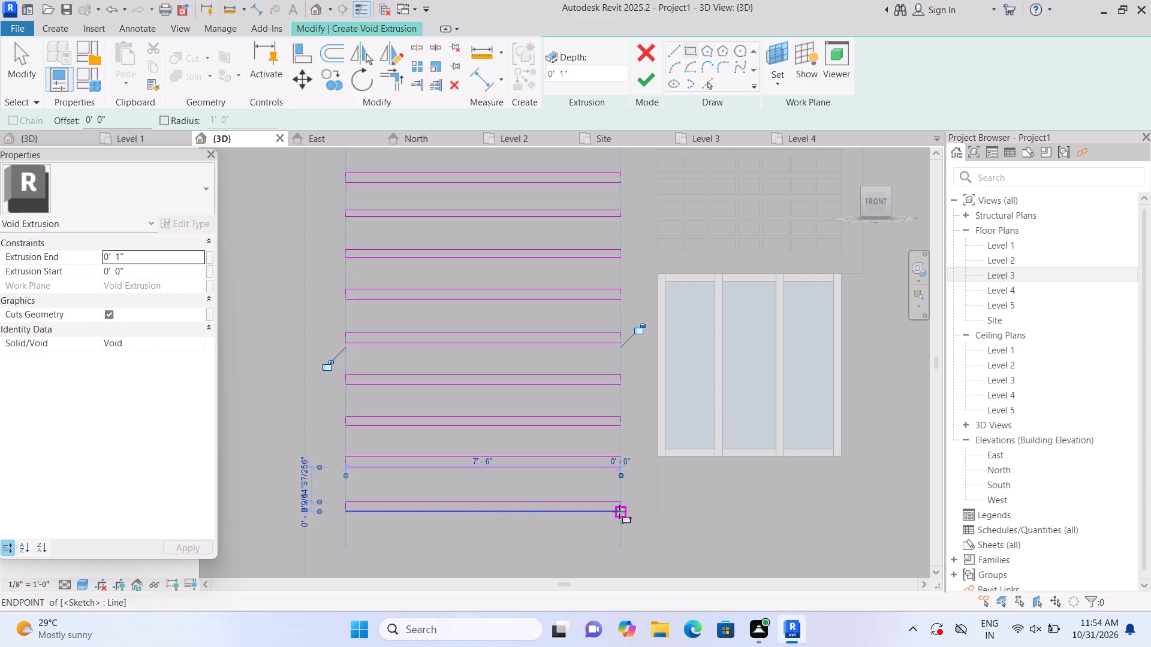
pyautogui.press('Escape')
# Finish the void extrusion sketch to cut the horizontal grooves 1" deep into the tower's recessed face.
pyautogui.scroll(-4, 556, 554)
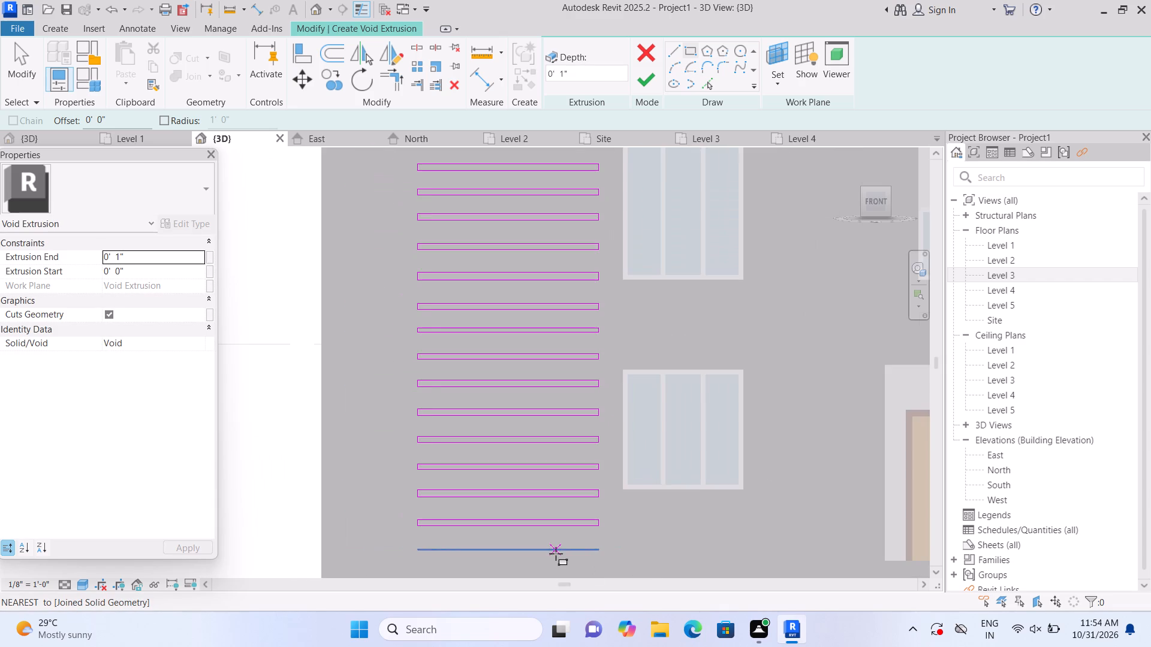
pyautogui.click(653, 78)
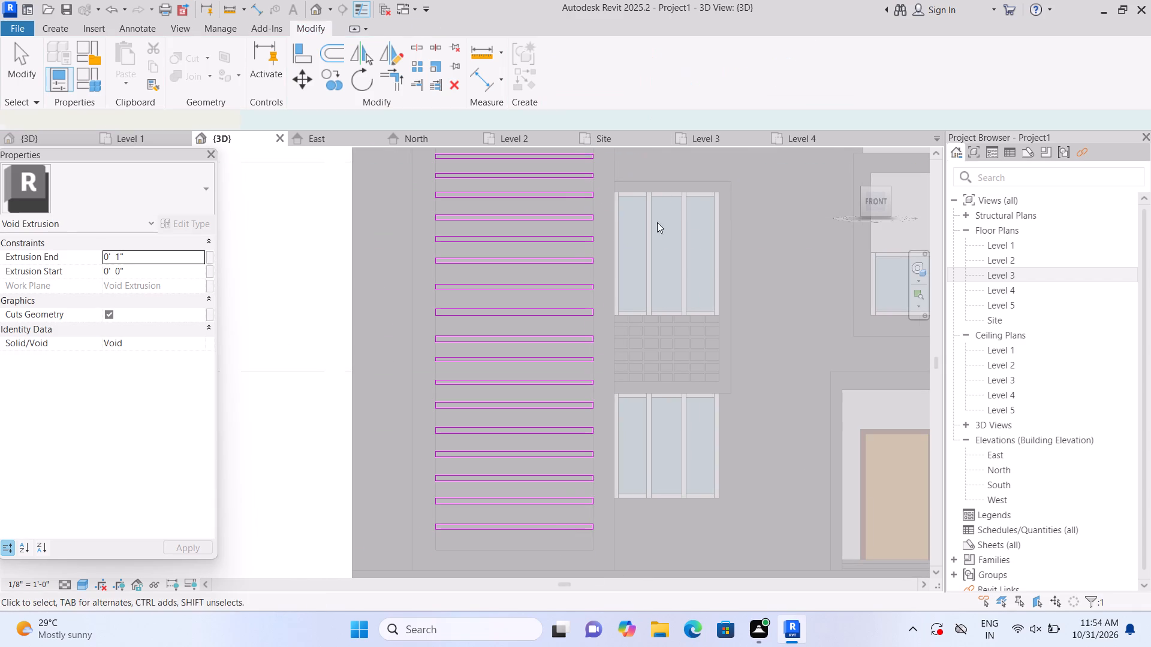
pyautogui.scroll(-3, 728, 258)
pyautogui.moveTo(746, 262); pyautogui.dragTo(683, 377, button='middle')
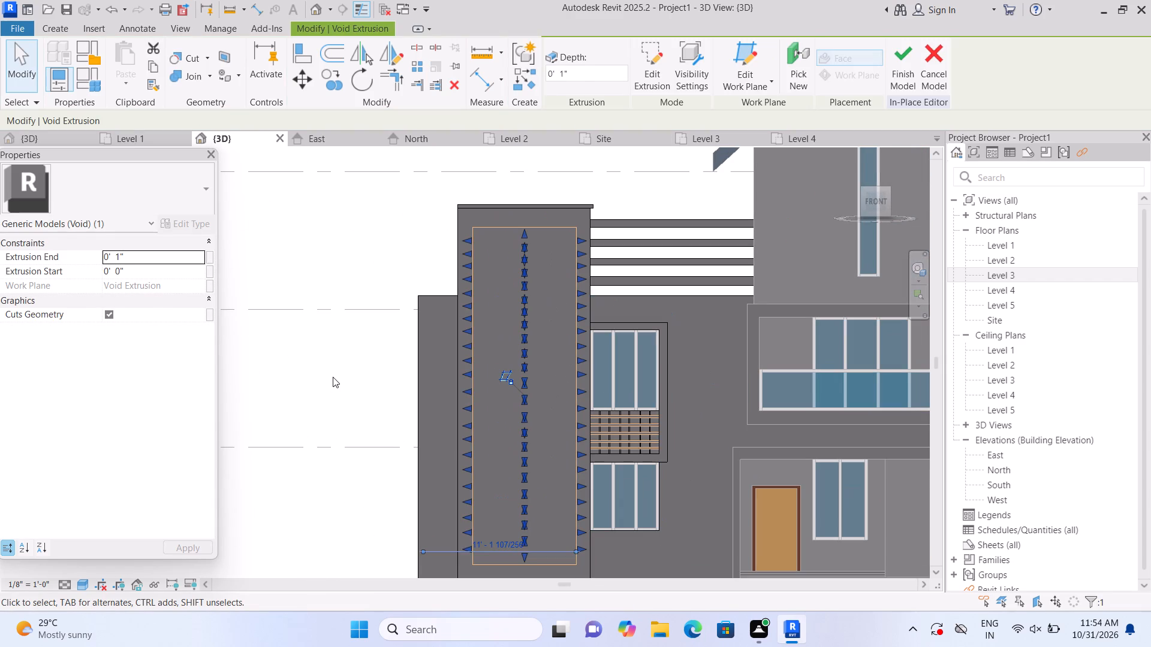
pyautogui.click(333, 377)
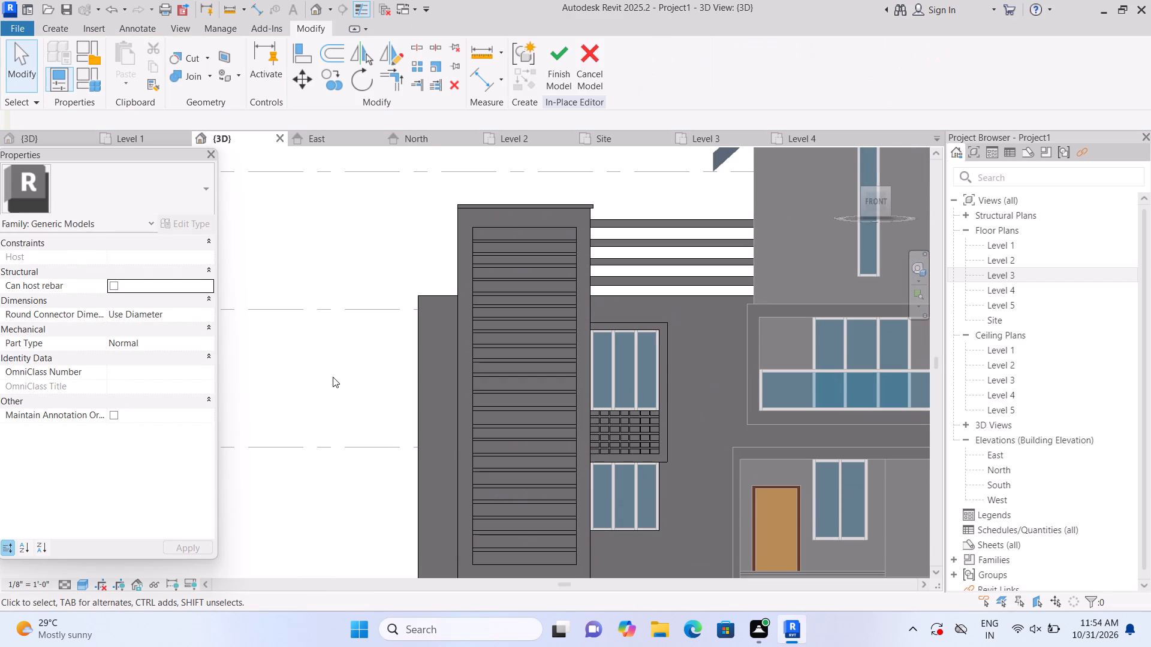
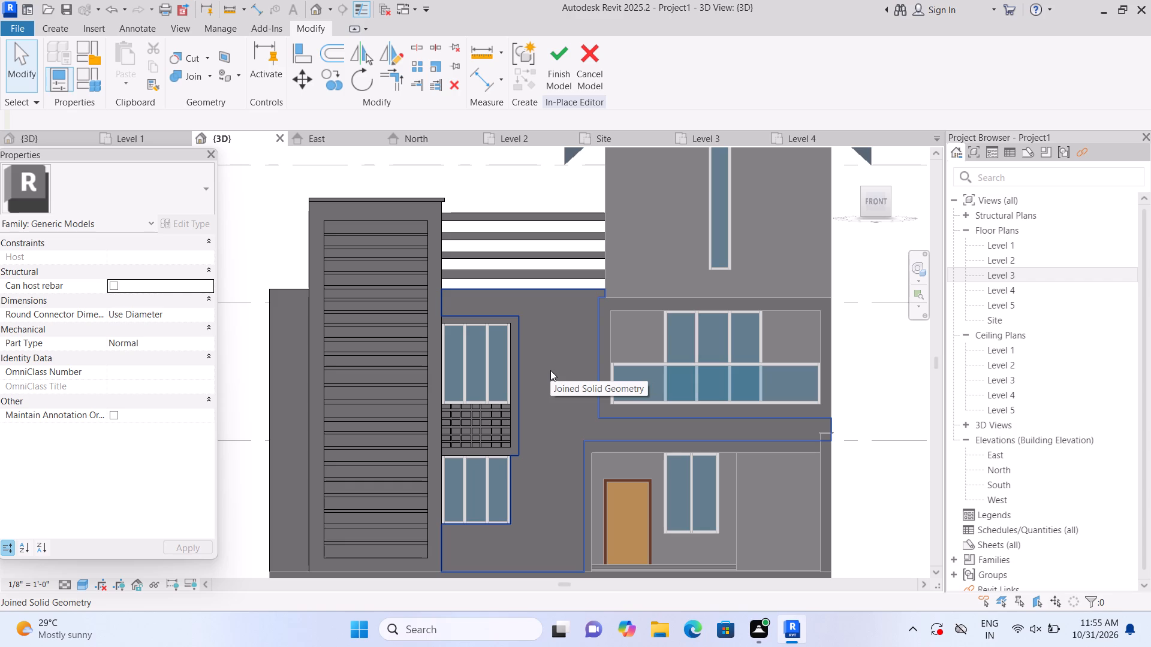
# Examine the whole front facade, from the grooved tower to the gabled block and ground-floor entrance.
pyautogui.scroll(-1, 561, 423)
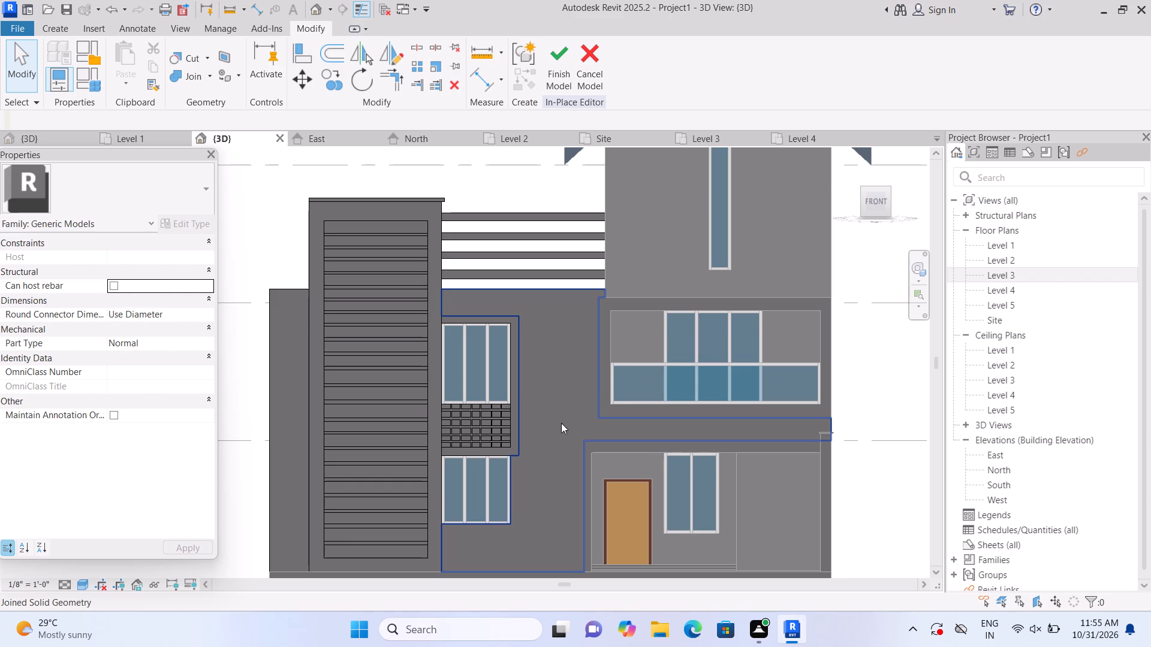
pyautogui.moveTo(570, 452); pyautogui.dragTo(558, 410, button='middle')
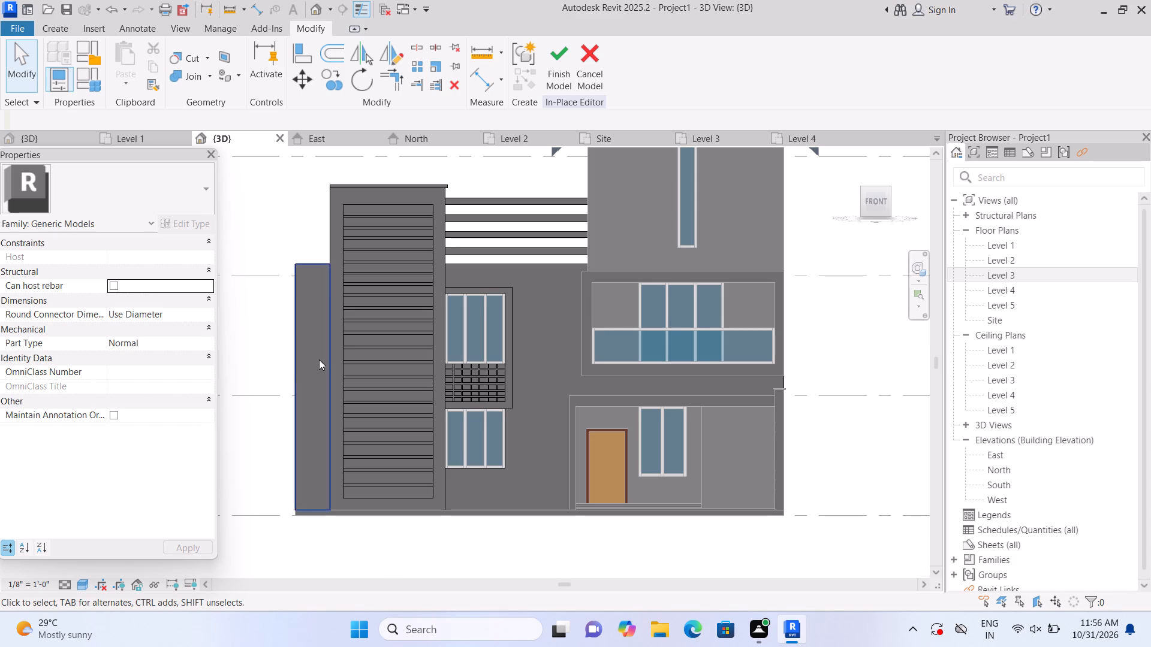
pyautogui.moveTo(319, 359); pyautogui.dragTo(317, 443, button='middle')
pyautogui.moveTo(318, 443); pyautogui.dragTo(325, 393, button='middle')
pyautogui.scroll(-1, 326, 406)
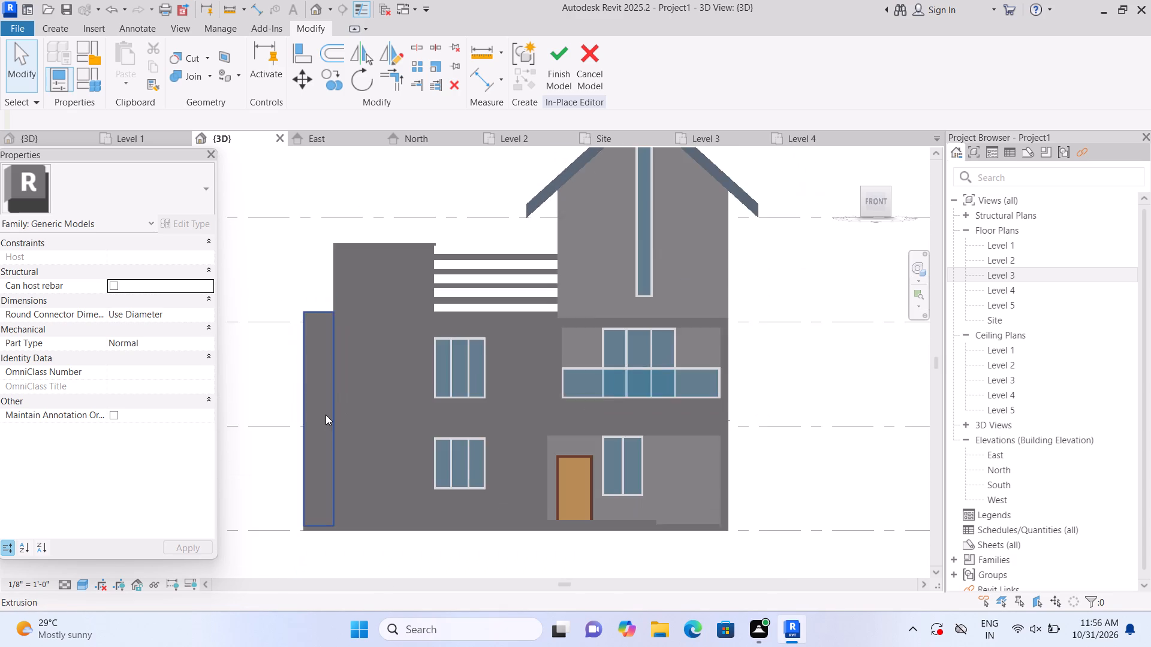
pyautogui.scroll(-2, 329, 415)
pyautogui.moveTo(469, 379); pyautogui.dragTo(517, 419, button='middle')
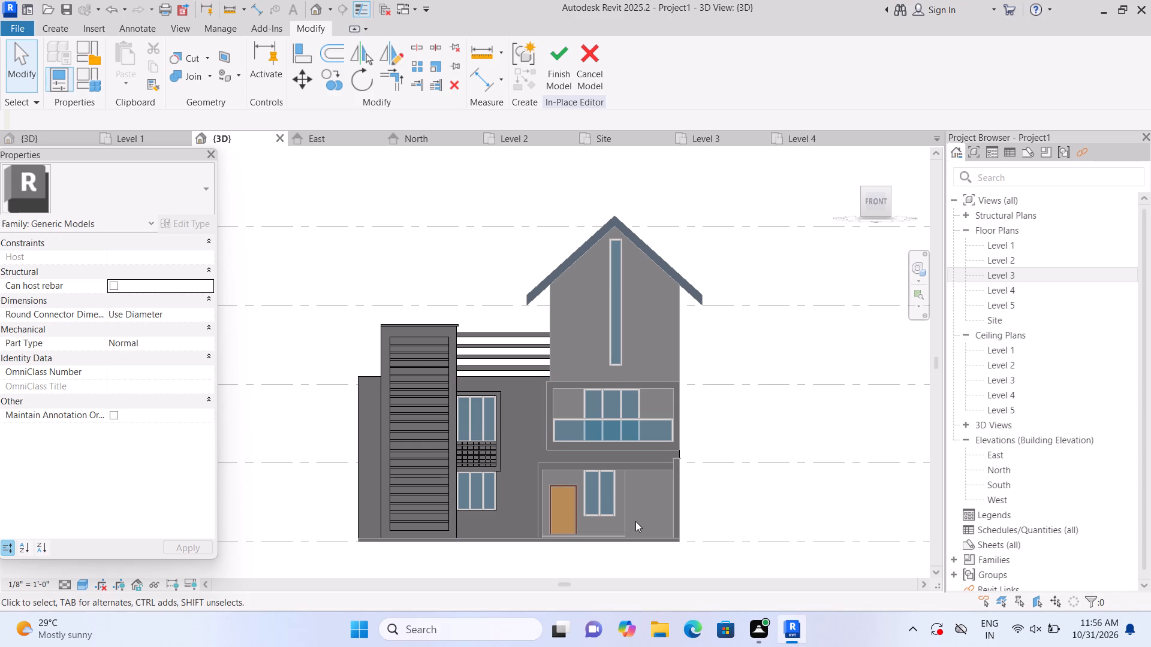
pyautogui.moveTo(646, 507); pyautogui.dragTo(594, 525, button='middle')
pyautogui.scroll(1, 574, 519)
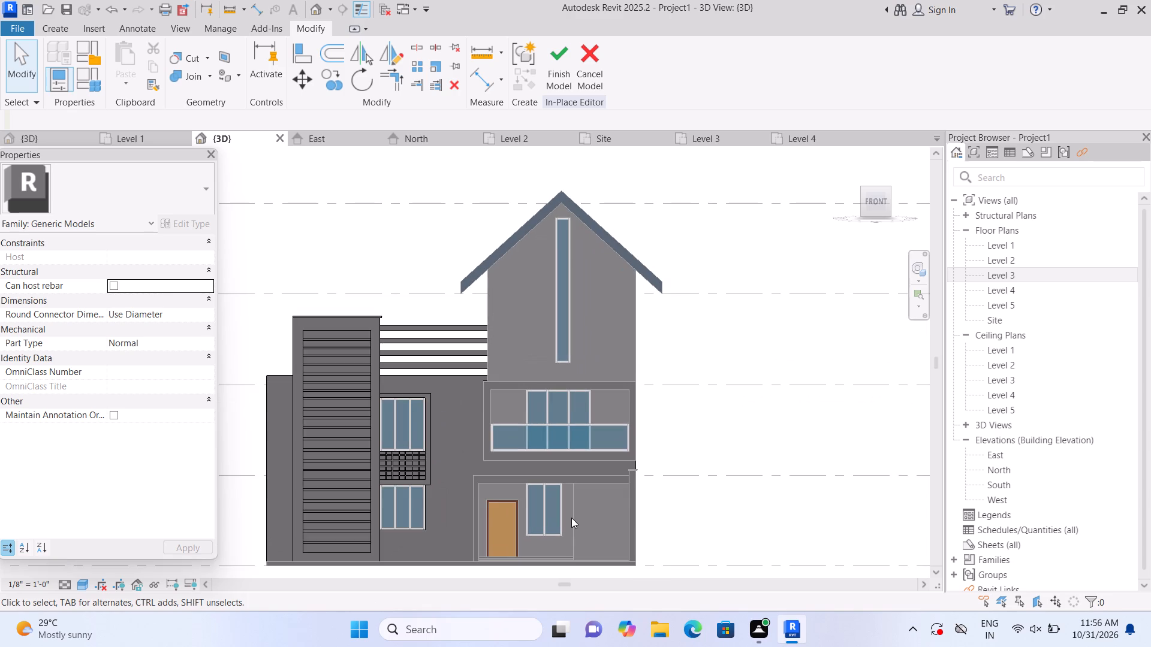
pyautogui.scroll(1, 571, 518)
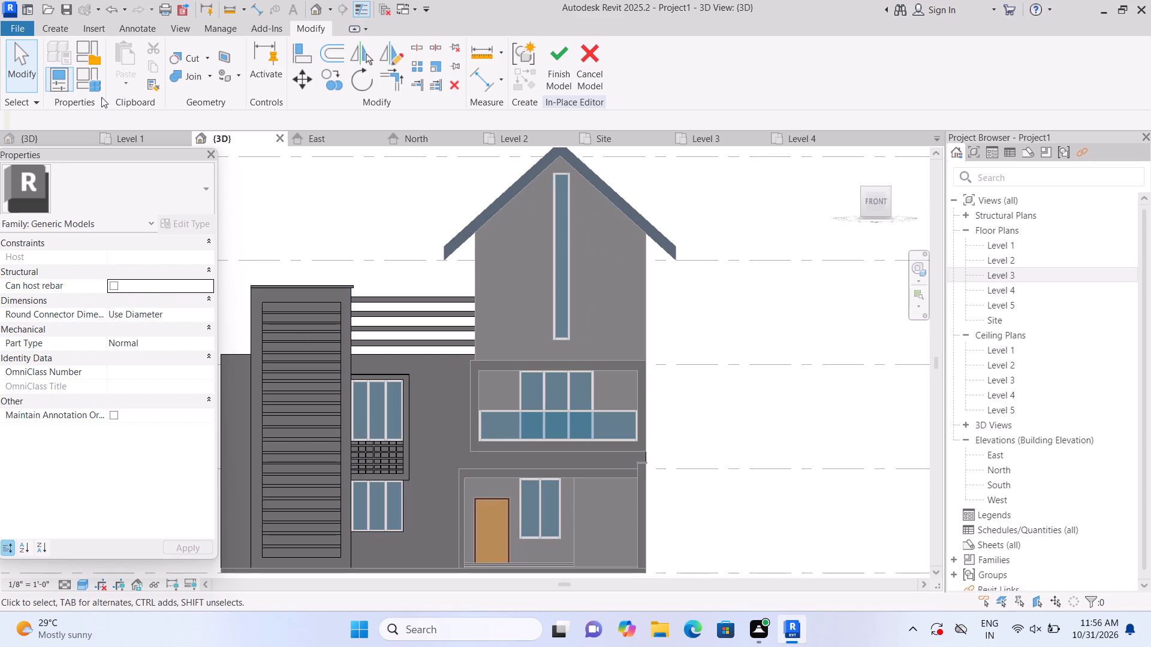
# Extrude a solid rectangular panel, about 3'-10 1/2" wide by 6'-10" high, on the balcony frame's front face, from the opening's left edge to the window.
pyautogui.click(61, 25)
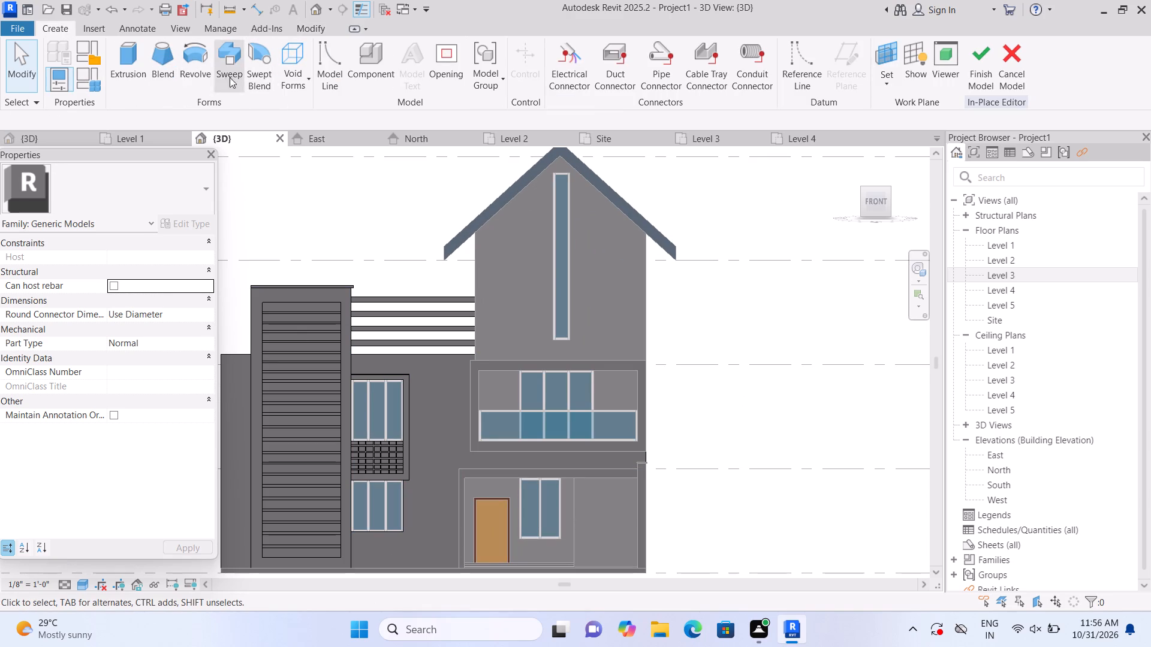
pyautogui.click(138, 79)
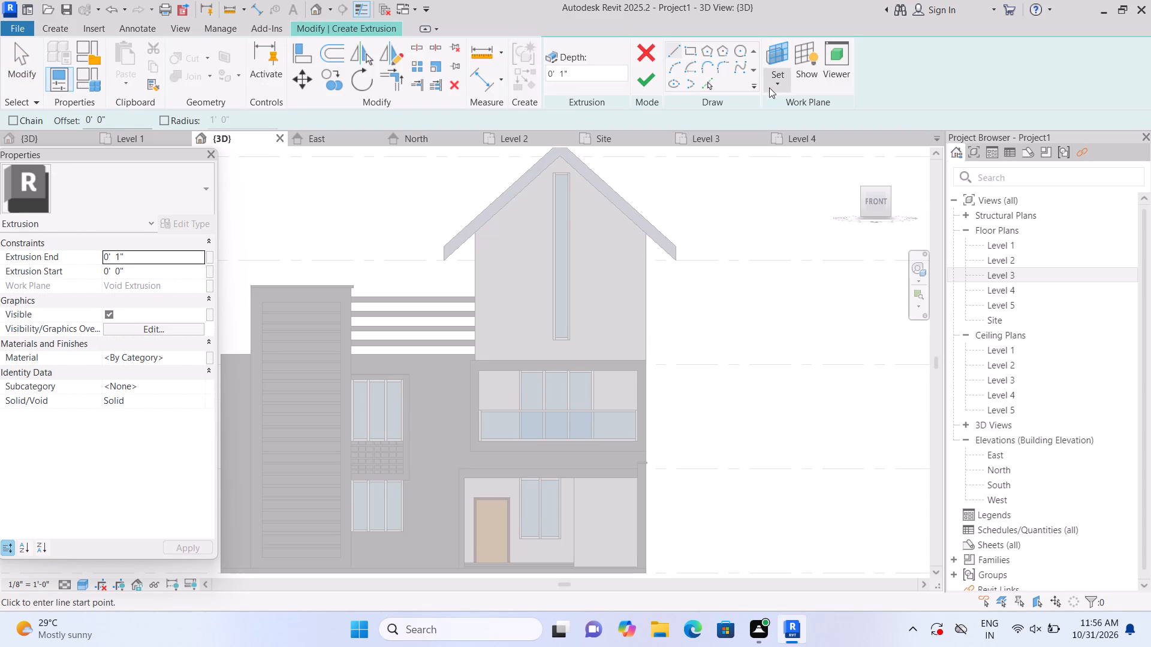
pyautogui.click(773, 83)
pyautogui.click(778, 129)
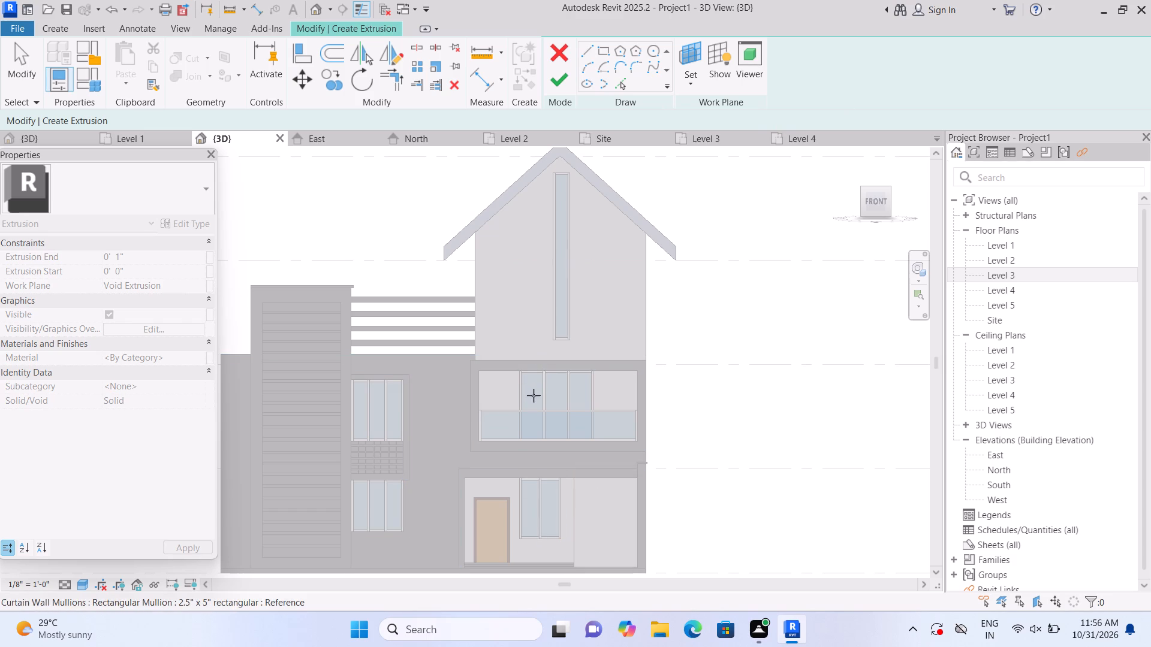
pyautogui.click(481, 400)
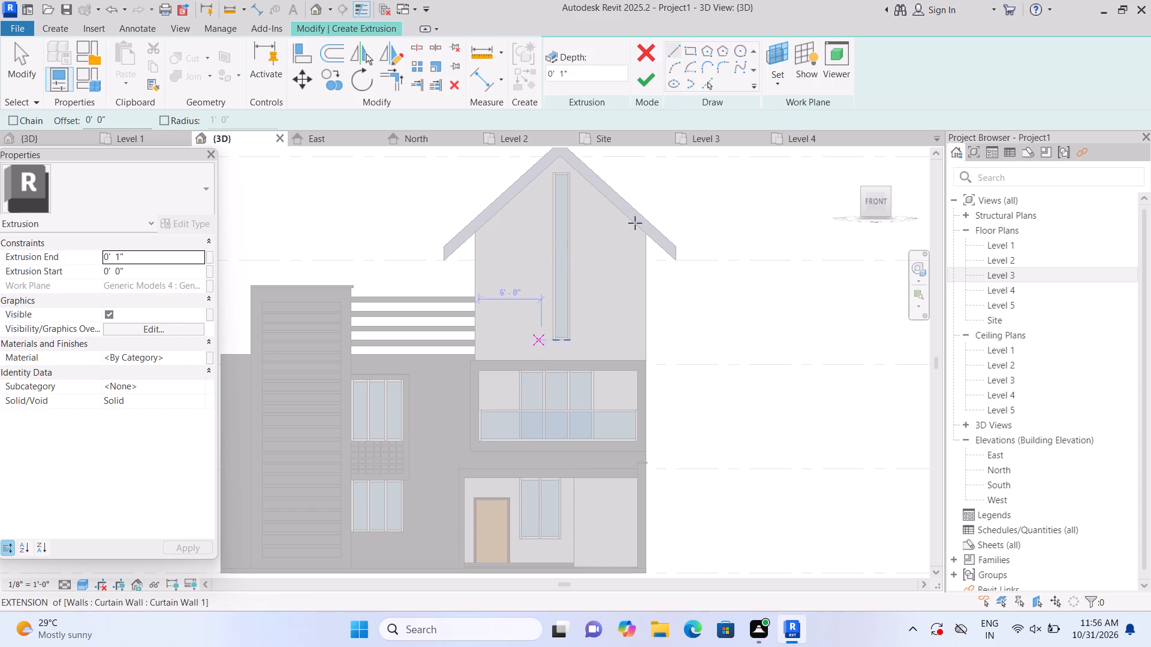
pyautogui.click(686, 49)
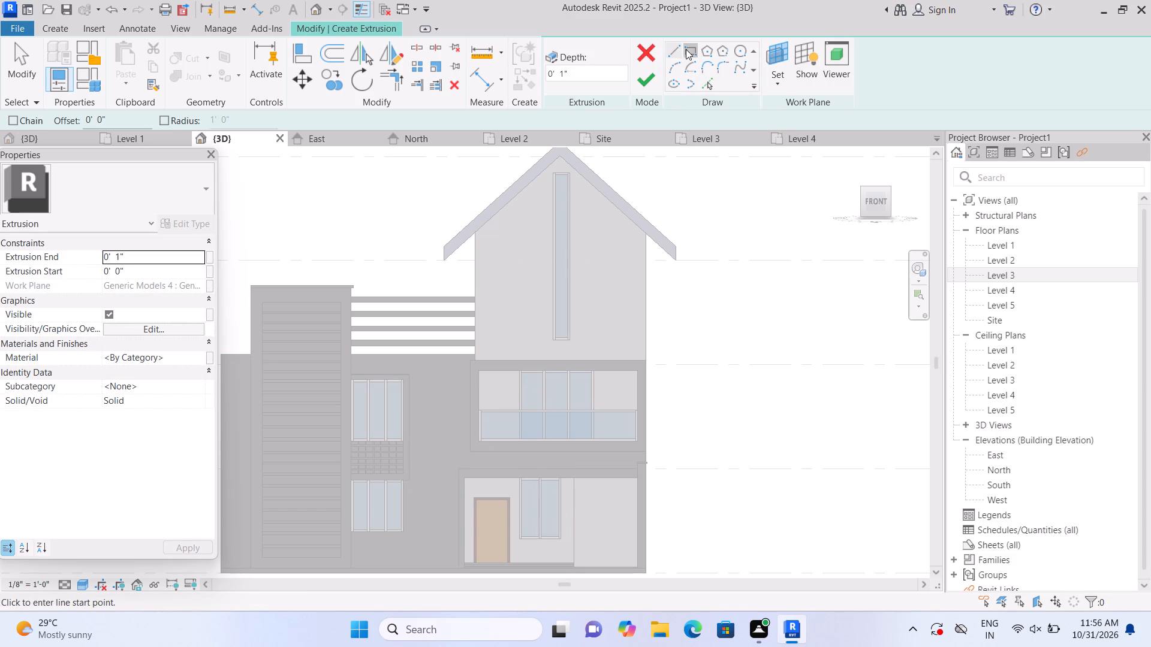
pyautogui.scroll(1, 495, 462)
pyautogui.click(472, 358)
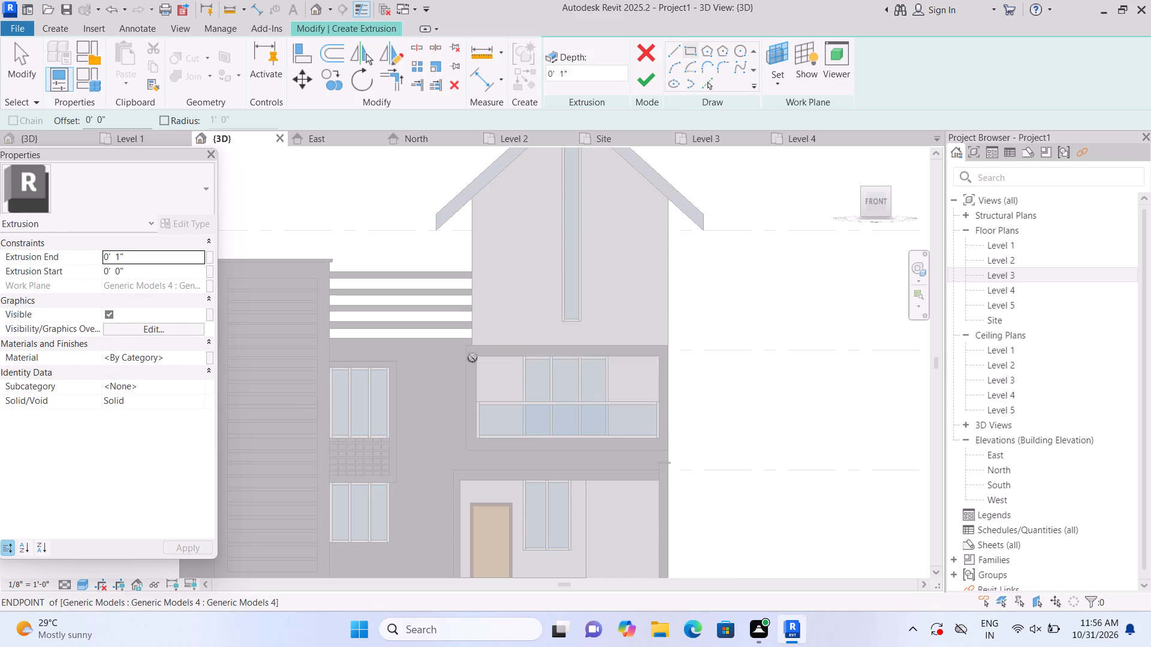
pyautogui.scroll(1, 523, 439)
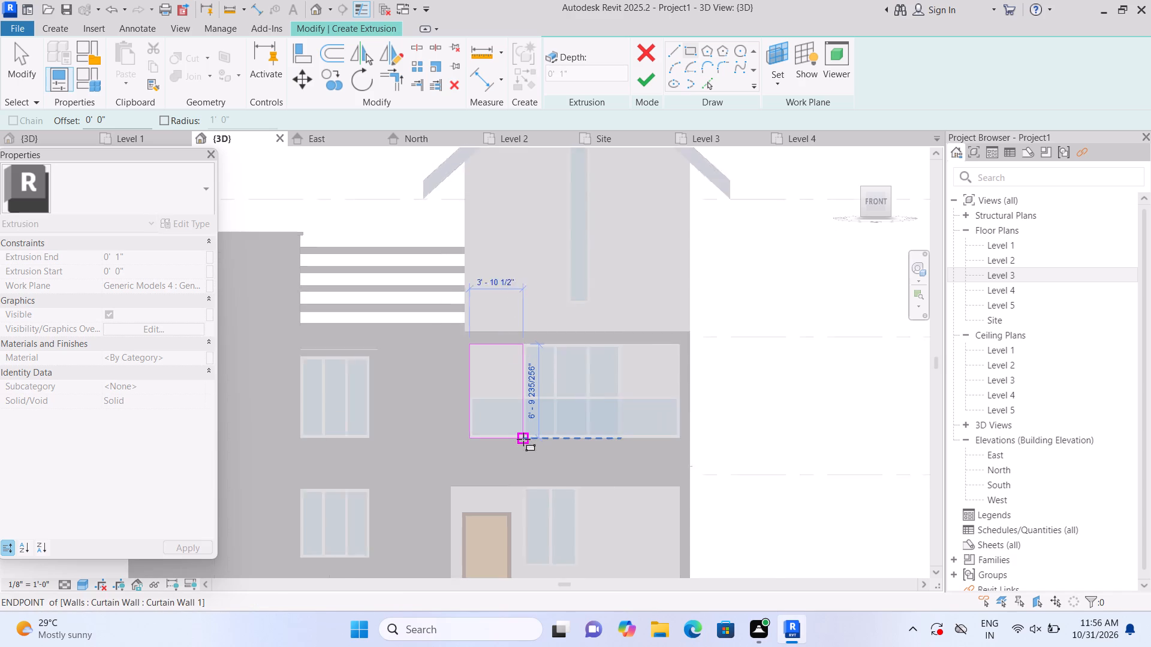
pyautogui.scroll(3, 523, 439)
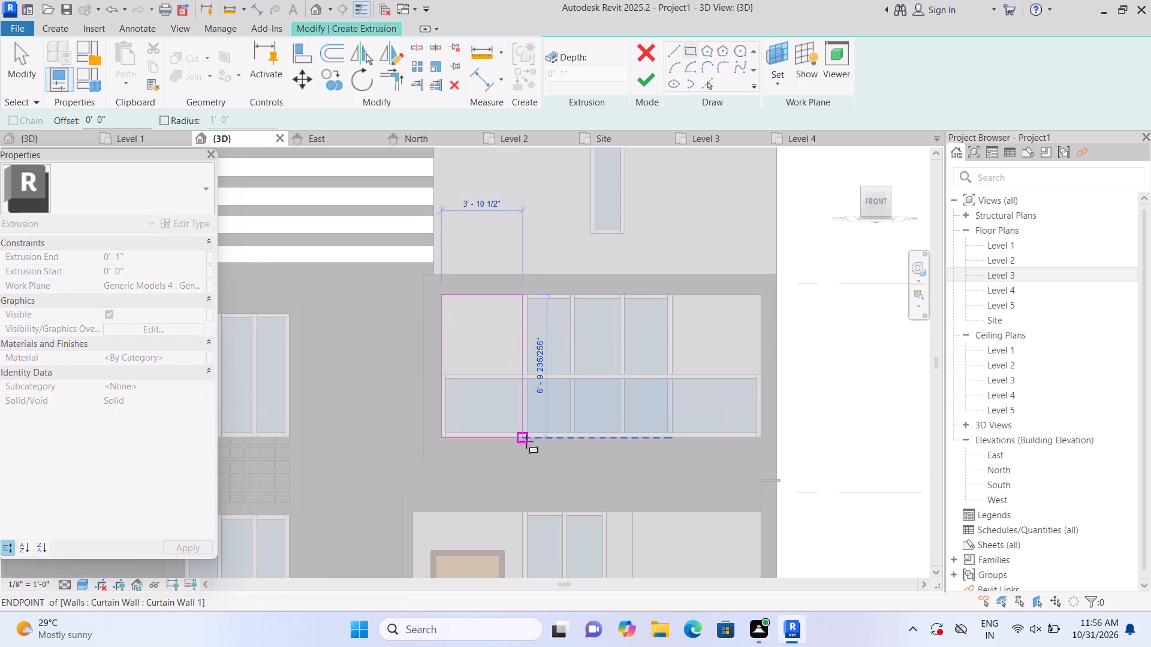
pyautogui.click(526, 441)
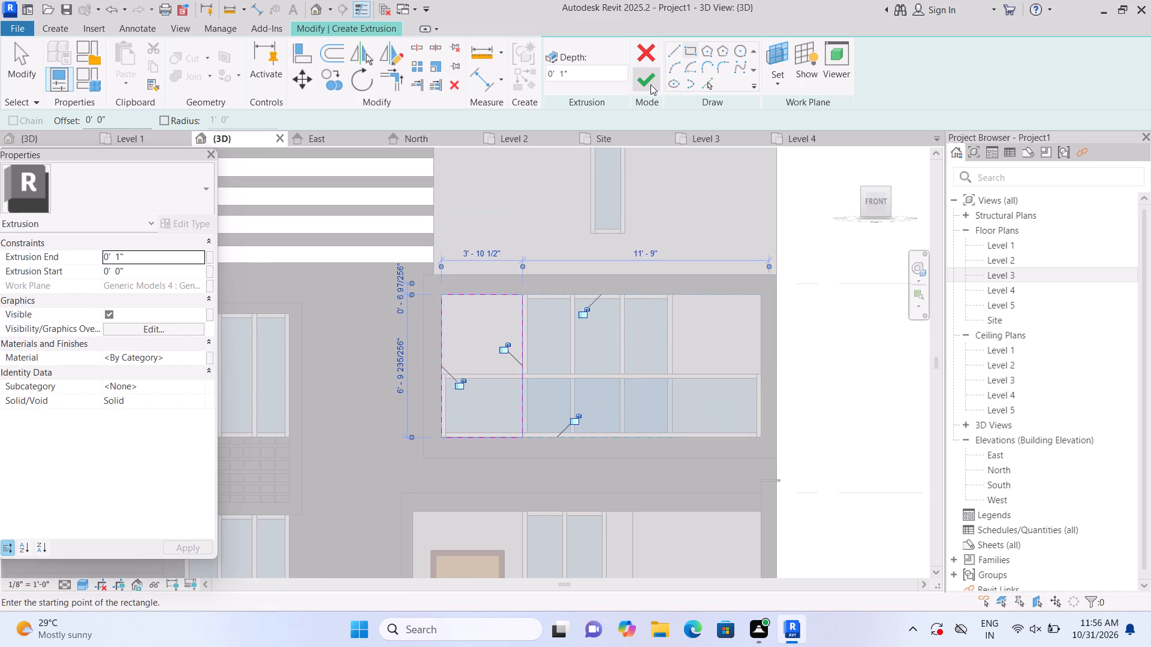
pyautogui.click(650, 84)
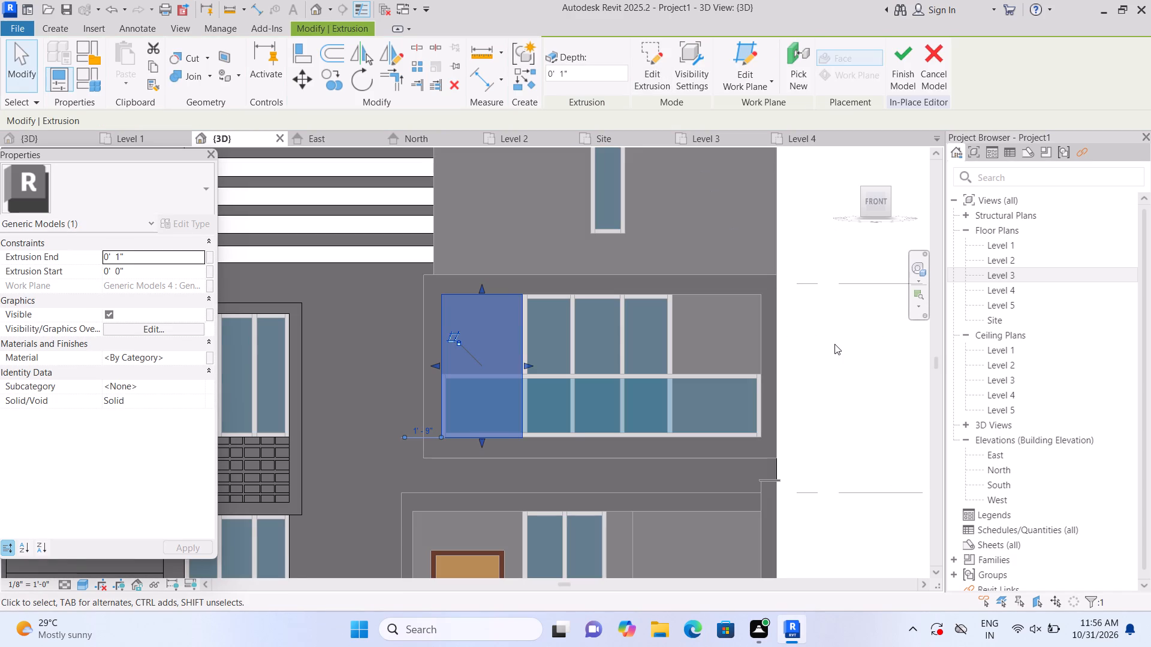
# Set the new balcony panel's extrusion end to 2".
pyautogui.click(157, 249)
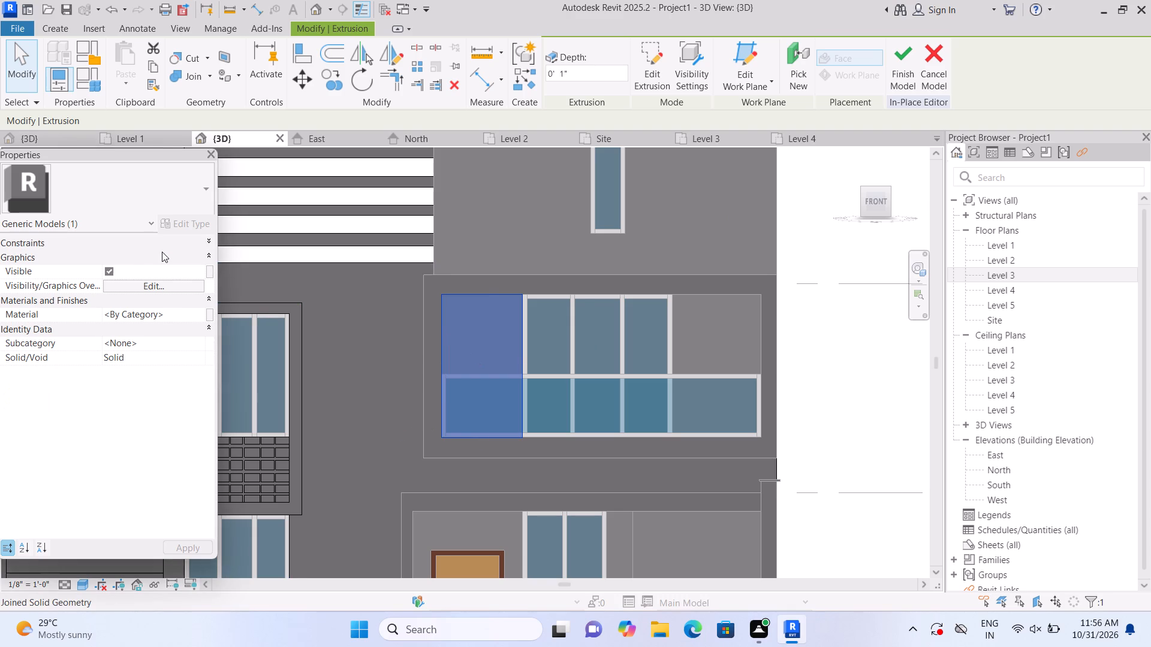
pyautogui.press('Escape')
pyautogui.click(468, 331)
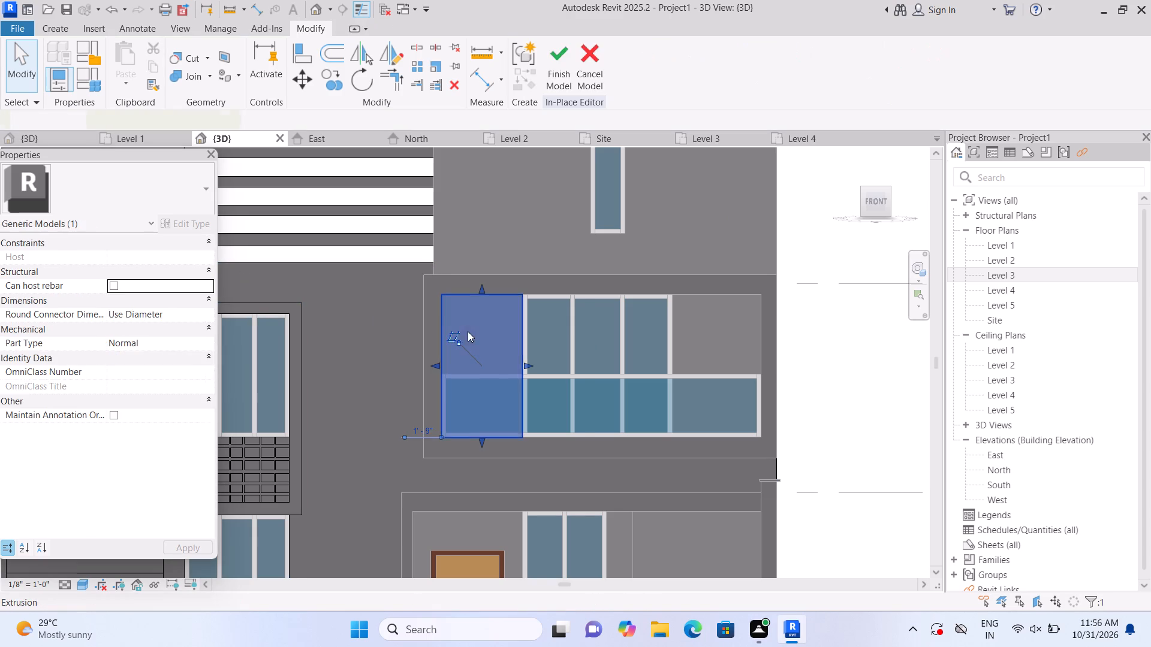
pyautogui.click(173, 253)
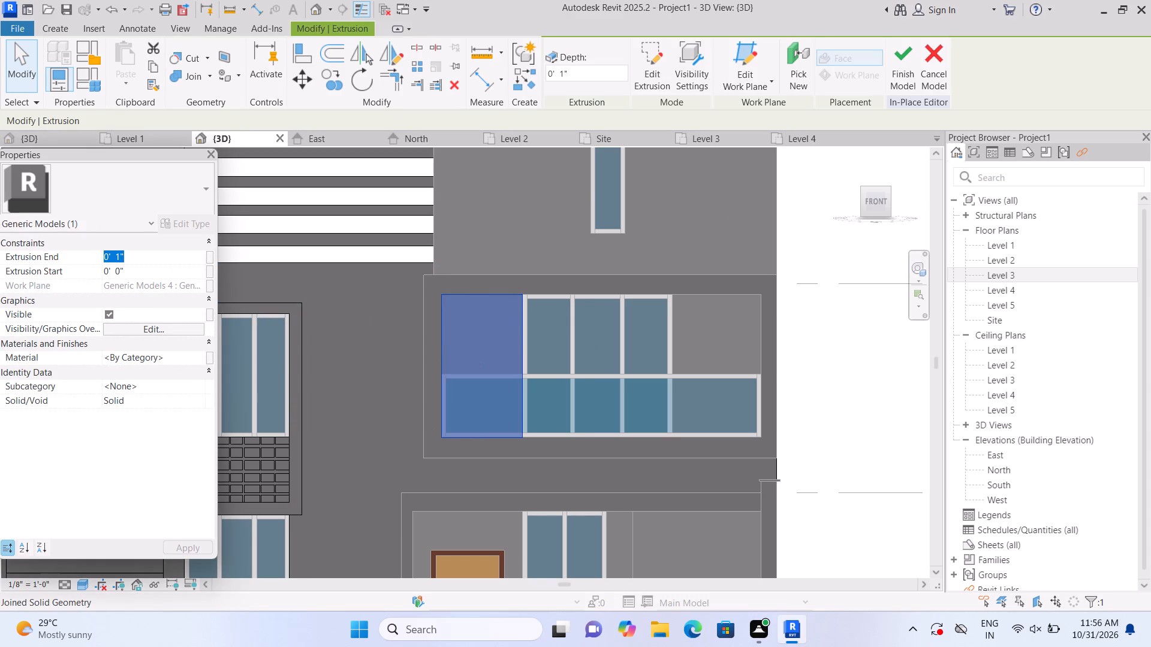
pyautogui.press('BackSpace')
pyautogui.write('2"')
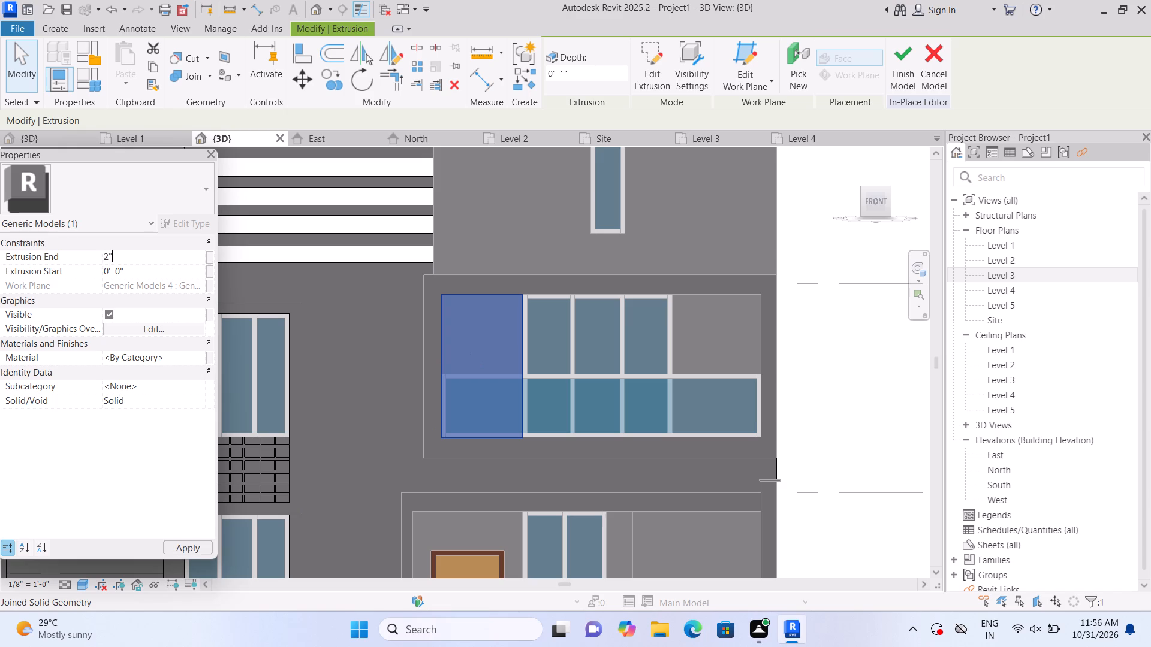
pyautogui.press('Return')
pyautogui.doubleClick(880, 348)
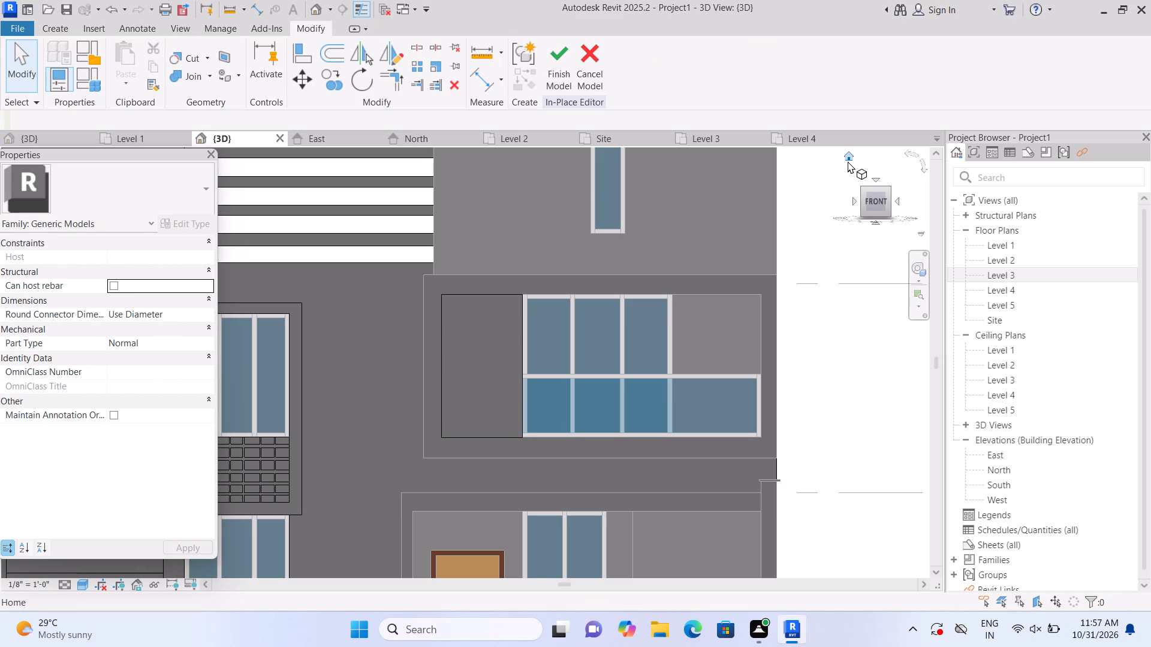
# Select the 2" balcony panel extrusion in an isometric close-up of the balcony frame.
pyautogui.click(848, 156)
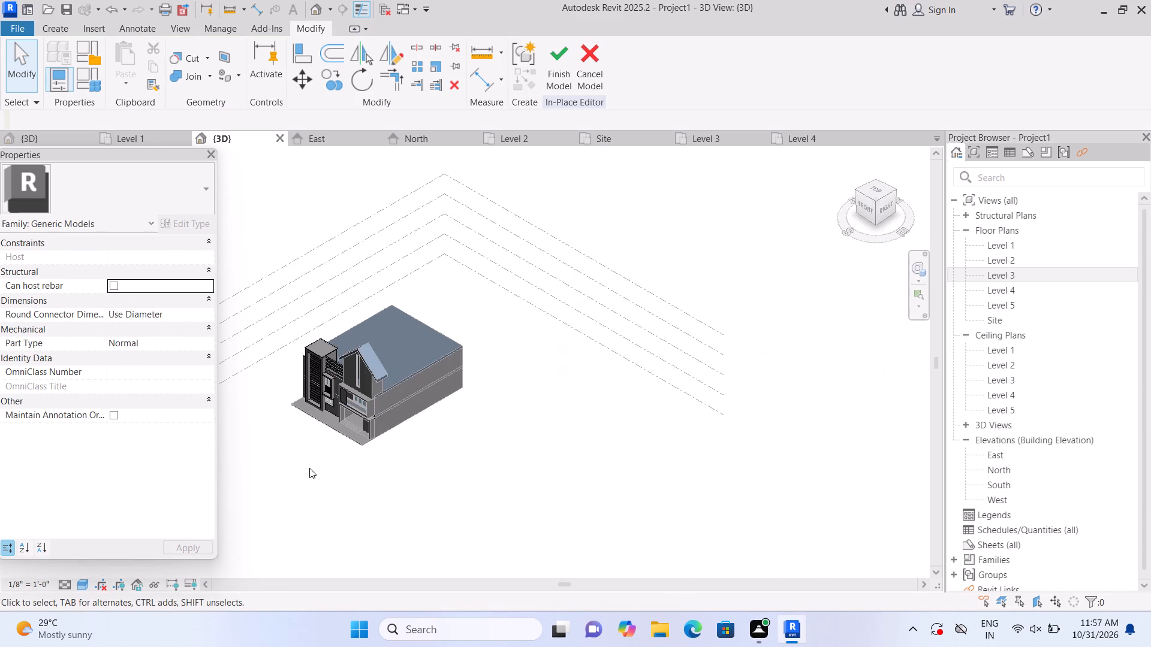
pyautogui.scroll(17, 319, 422)
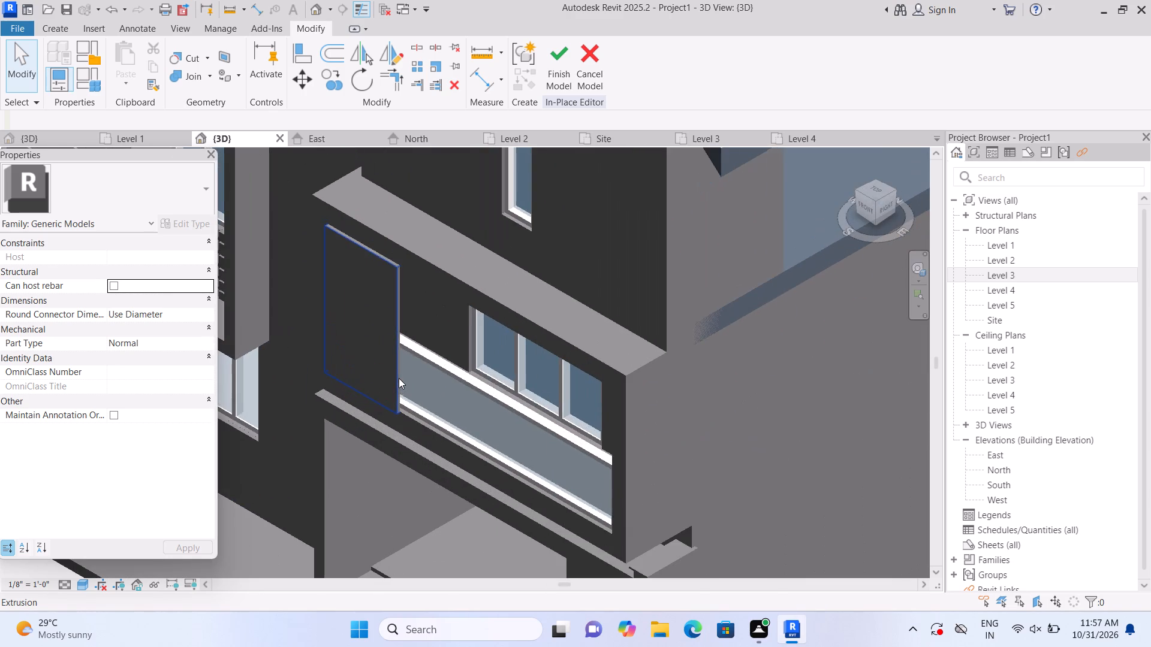
pyautogui.click(397, 377)
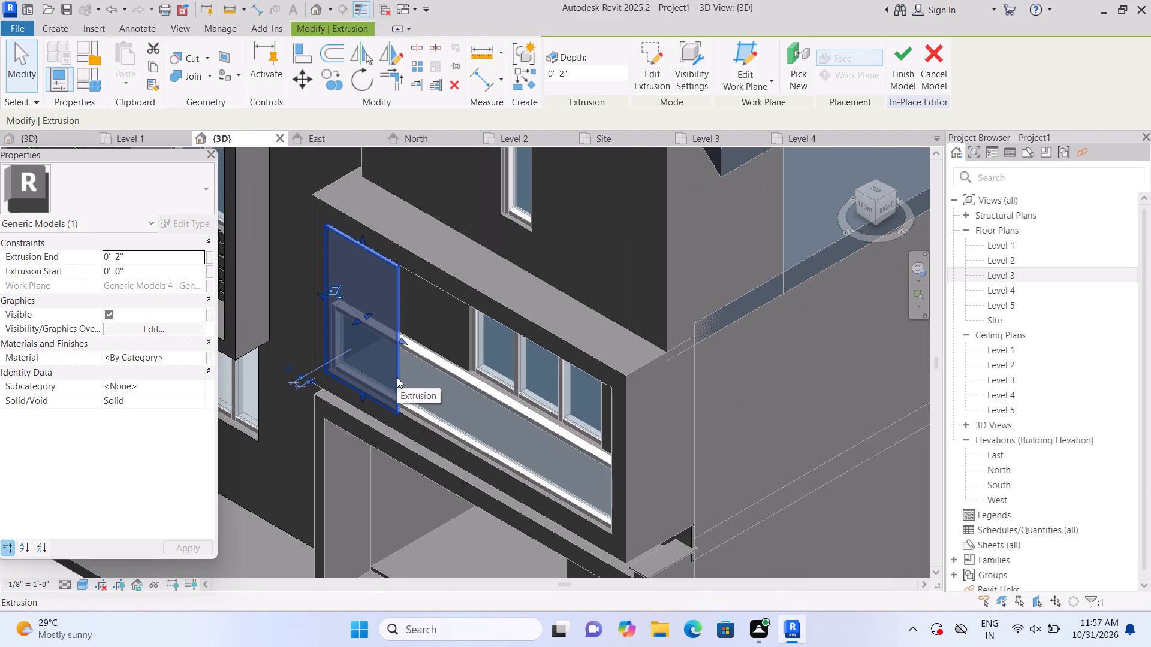
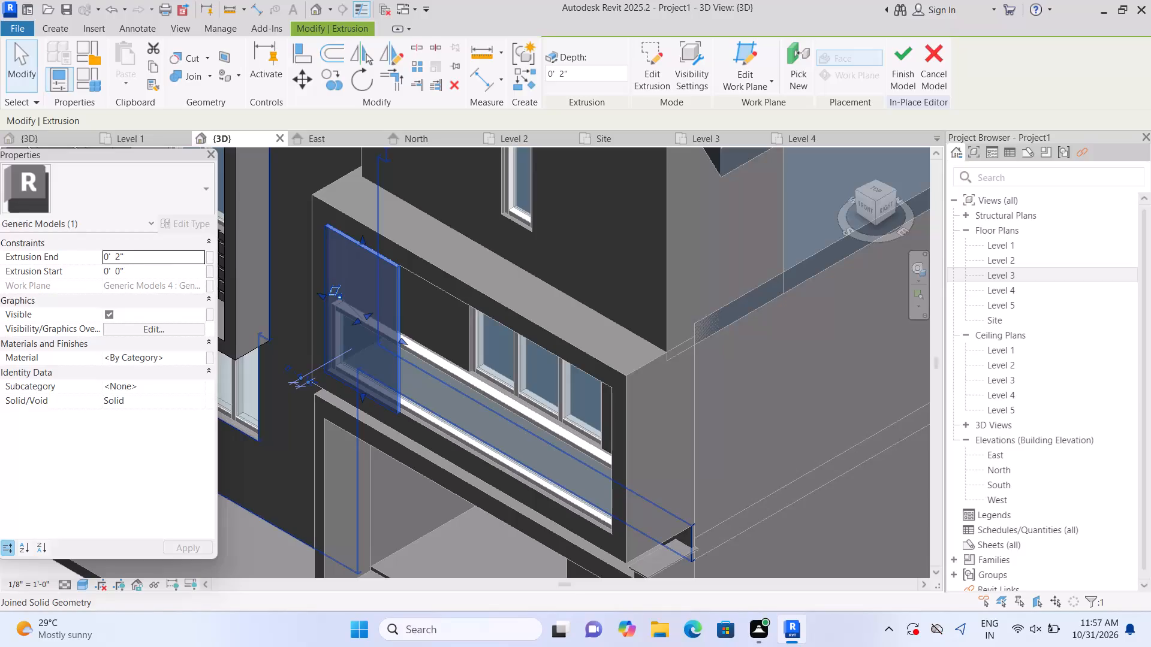
# Delete the selected 2" panel extrusion from the front face of the upper balcony frame.
pyautogui.press('Delete')
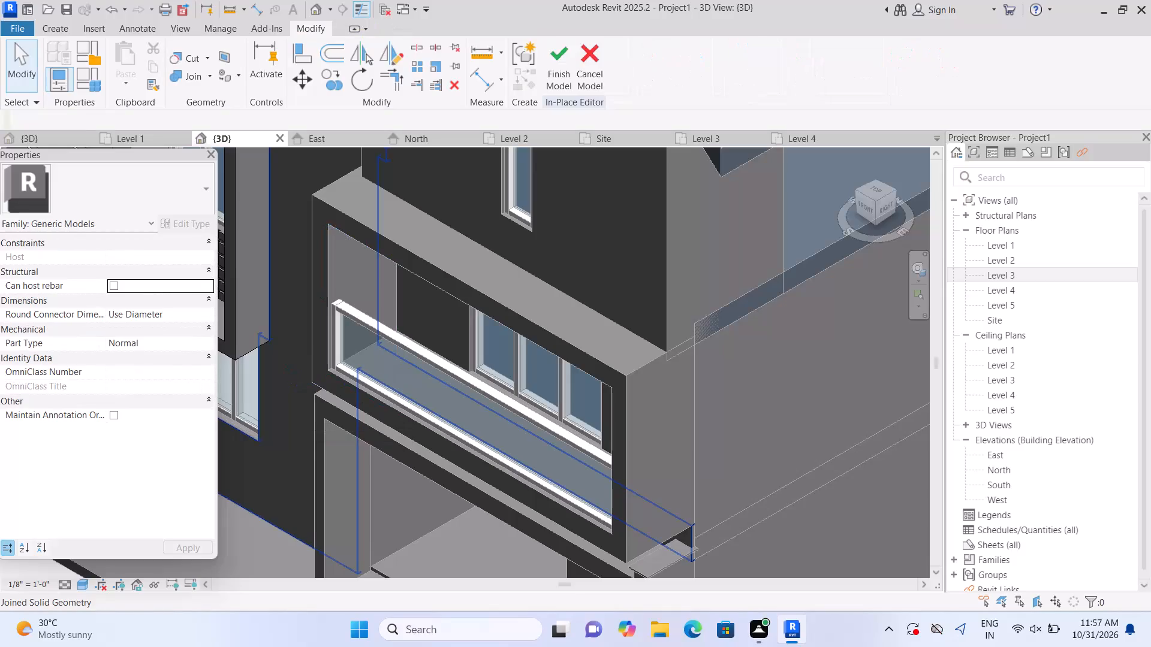
# Extrude a solid rectangular panel on the recessed 9" wall behind the balcony, from the left inner corner to the window and down to the railing base.
pyautogui.scroll(-4, 345, 411)
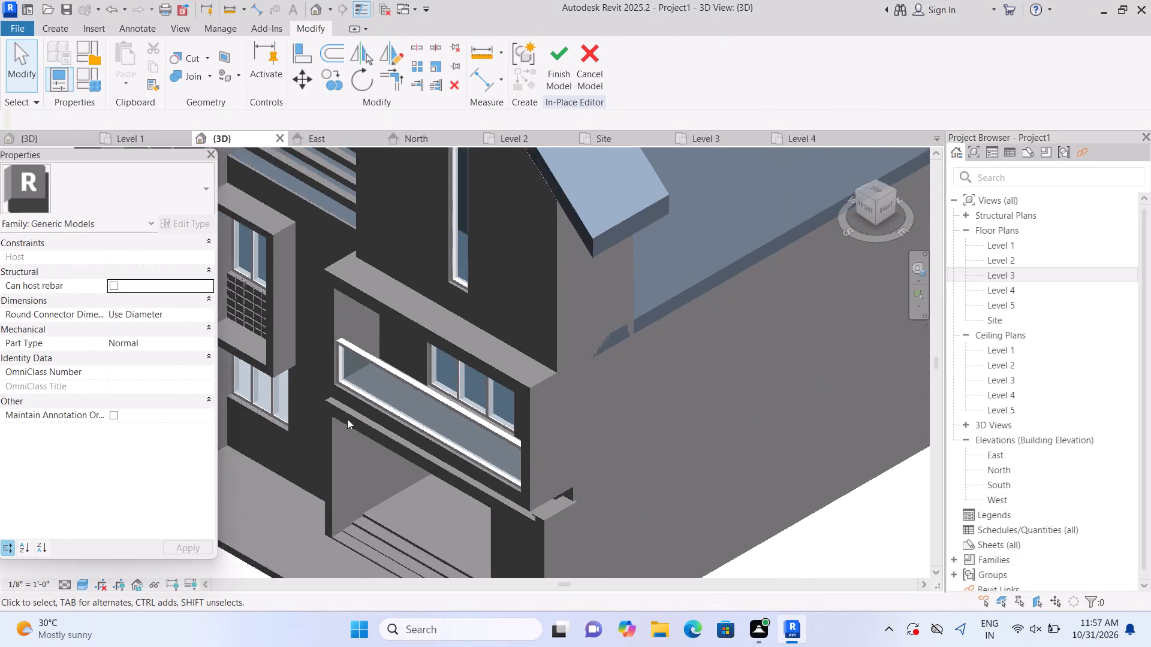
pyautogui.scroll(-2, 347, 419)
pyautogui.moveTo(342, 443); pyautogui.dragTo(364, 478, button='middle')
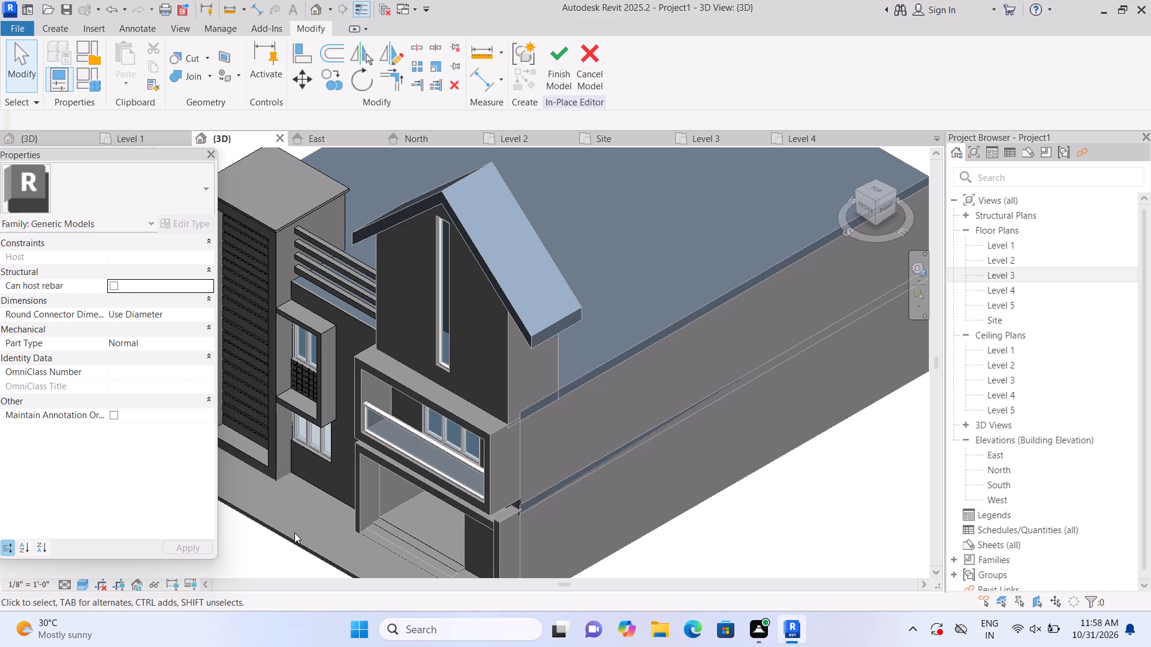
pyautogui.moveTo(302, 519); pyautogui.dragTo(367, 561, button='middle')
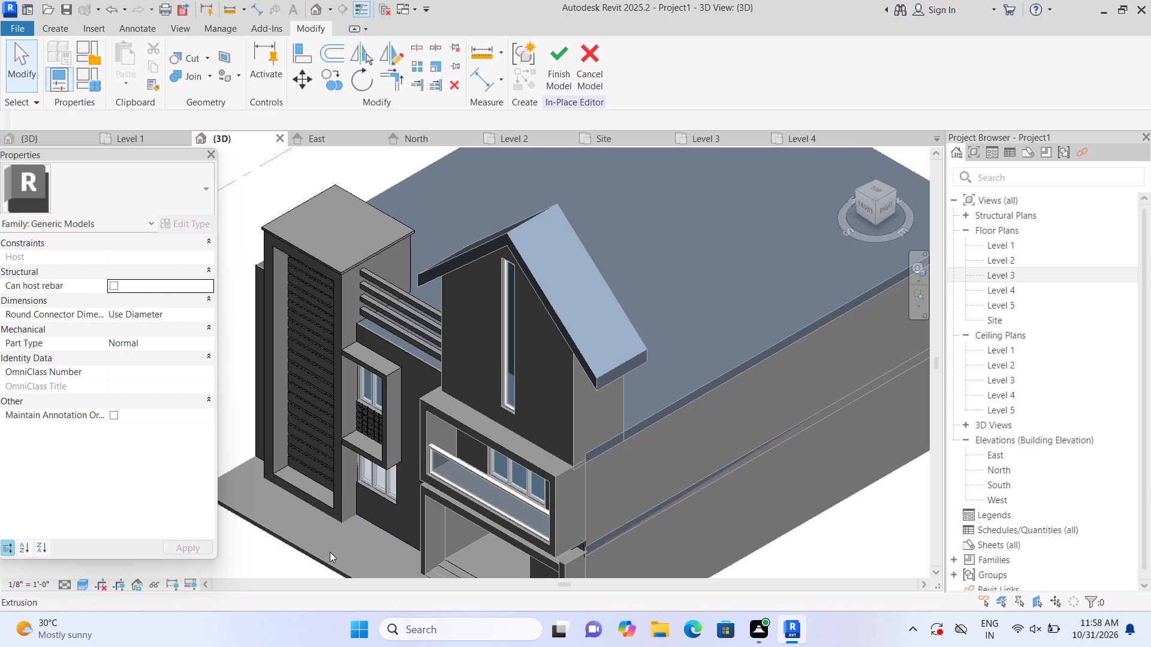
pyautogui.keyDown('shift'); pyautogui.moveTo(329, 552); pyautogui.dragTo(378, 427, button='middle'); pyautogui.keyUp('shift')
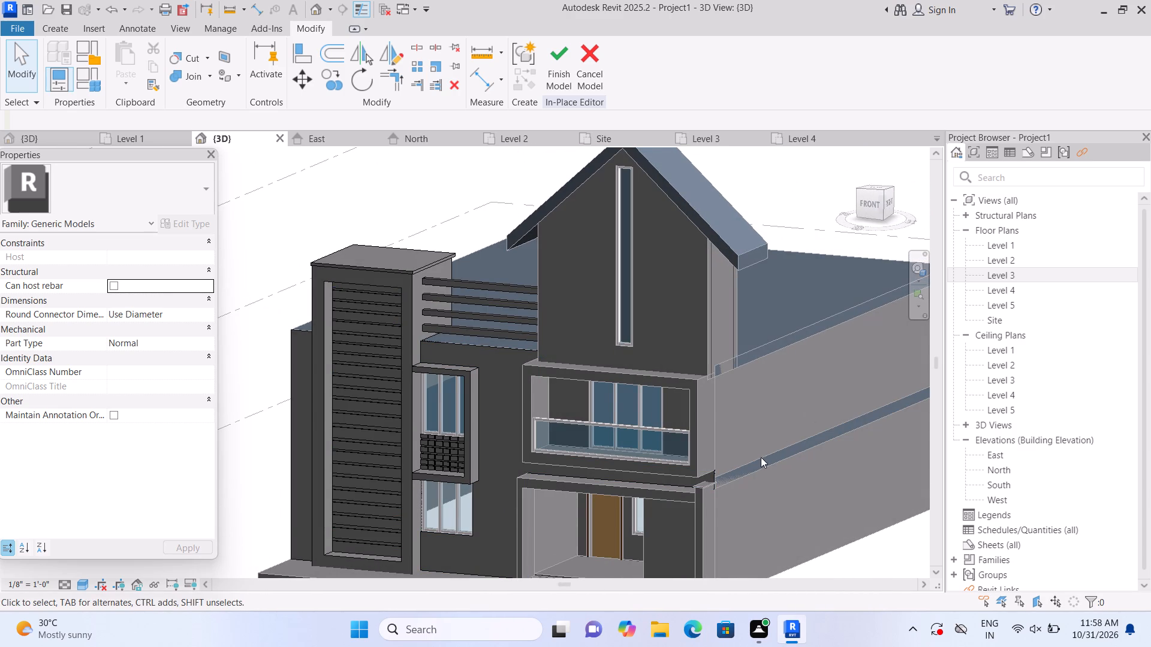
pyautogui.scroll(1, 754, 461)
pyautogui.scroll(4, 697, 499)
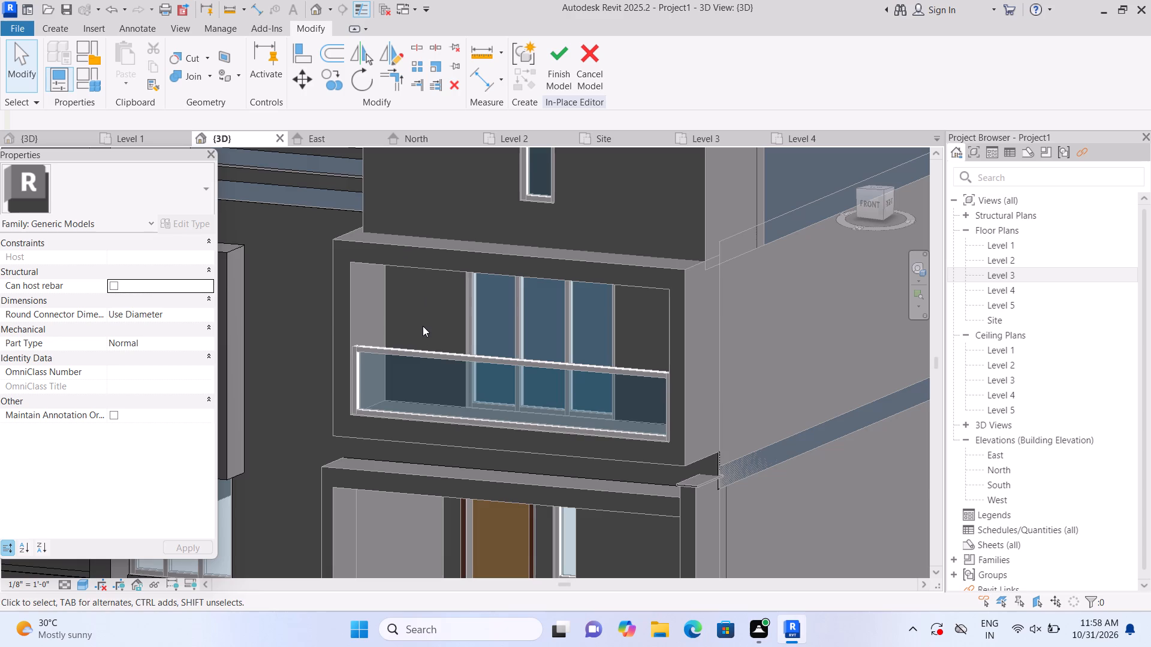
pyautogui.keyDown('shift'); pyautogui.moveTo(422, 335); pyautogui.dragTo(414, 268, button='middle'); pyautogui.keyUp('shift')
pyautogui.moveTo(412, 244); pyautogui.dragTo(432, 428, button='middle')
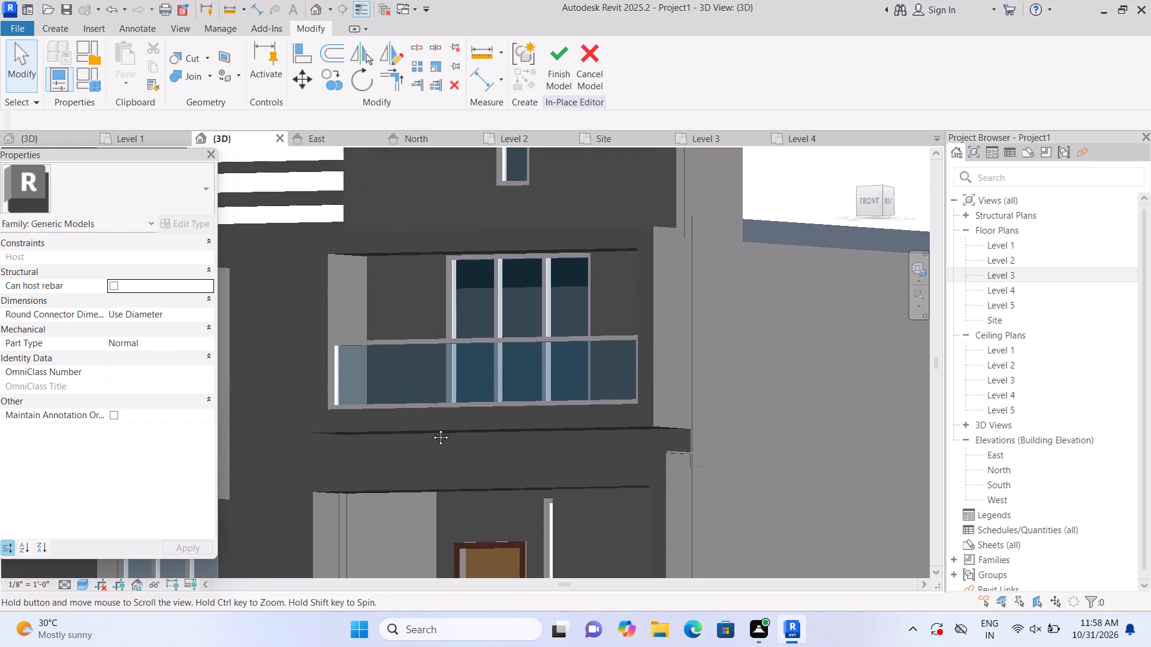
pyautogui.moveTo(432, 428); pyautogui.dragTo(433, 436, button='middle')
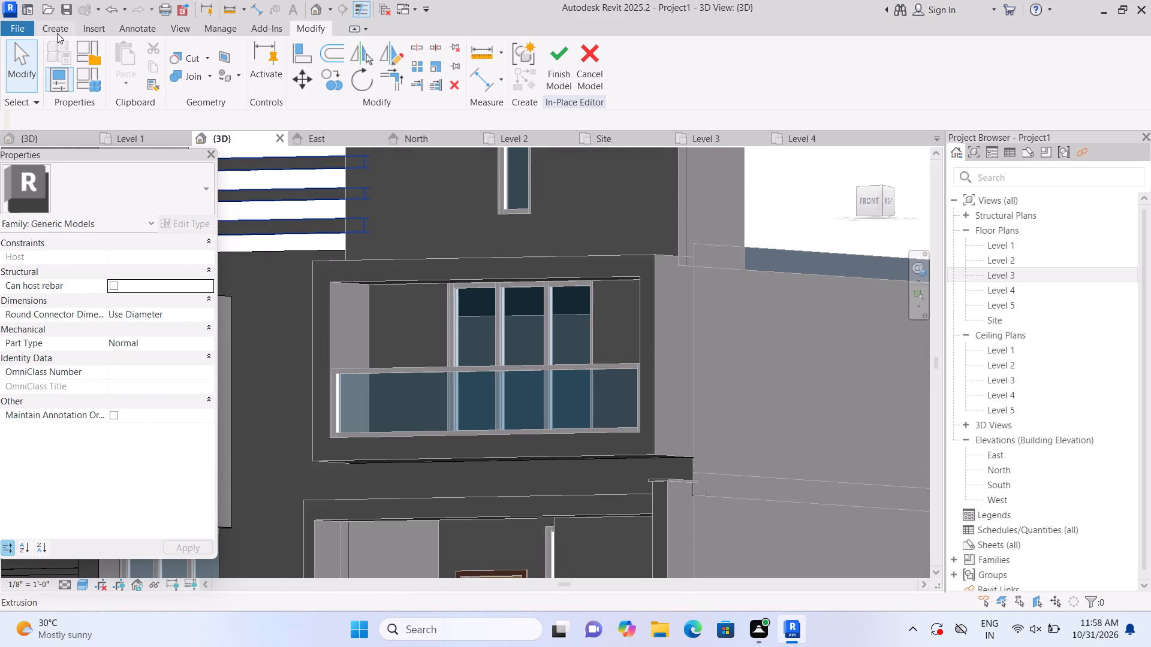
pyautogui.click(57, 33)
pyautogui.click(123, 62)
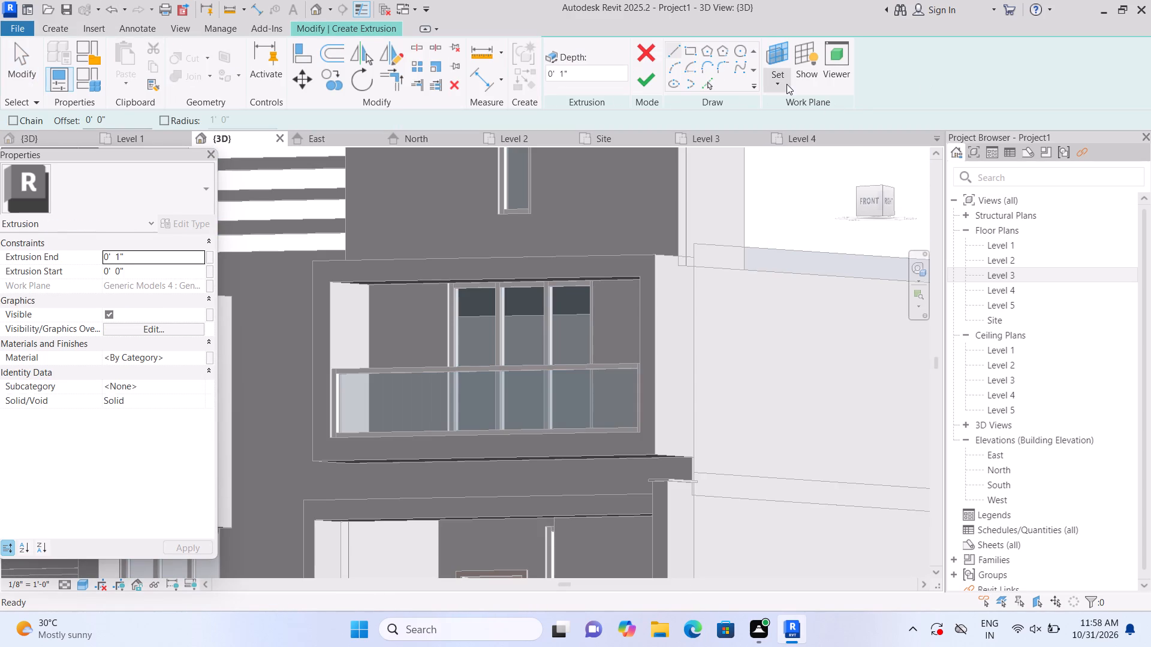
pyautogui.click(787, 83)
pyautogui.click(805, 134)
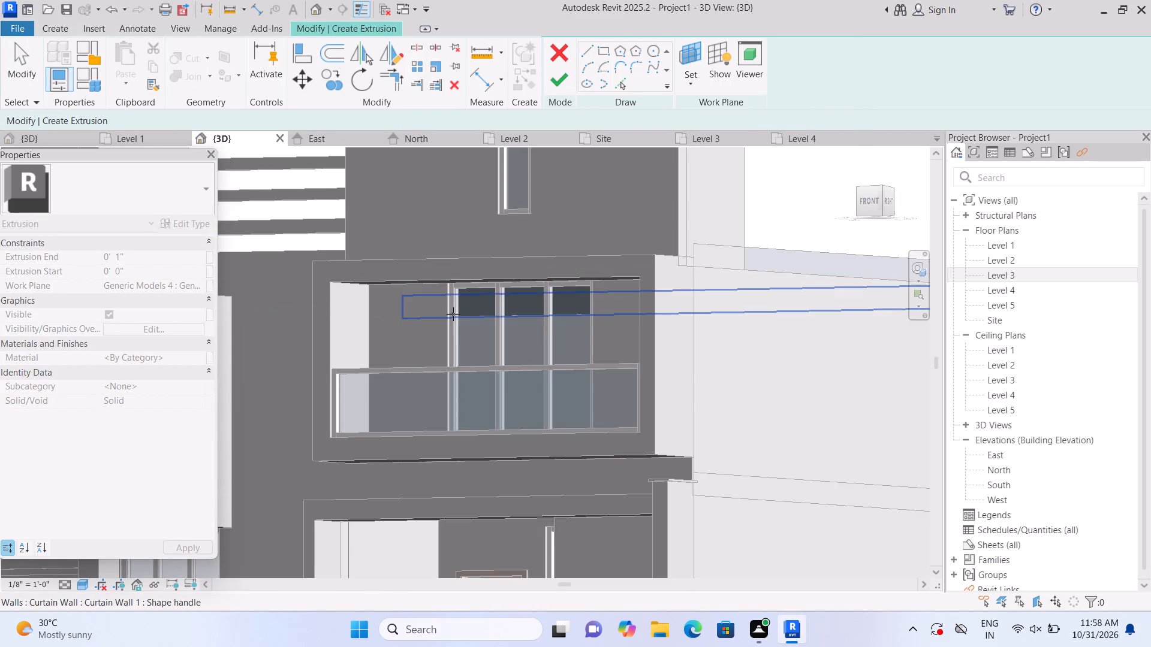
pyautogui.scroll(2, 429, 322)
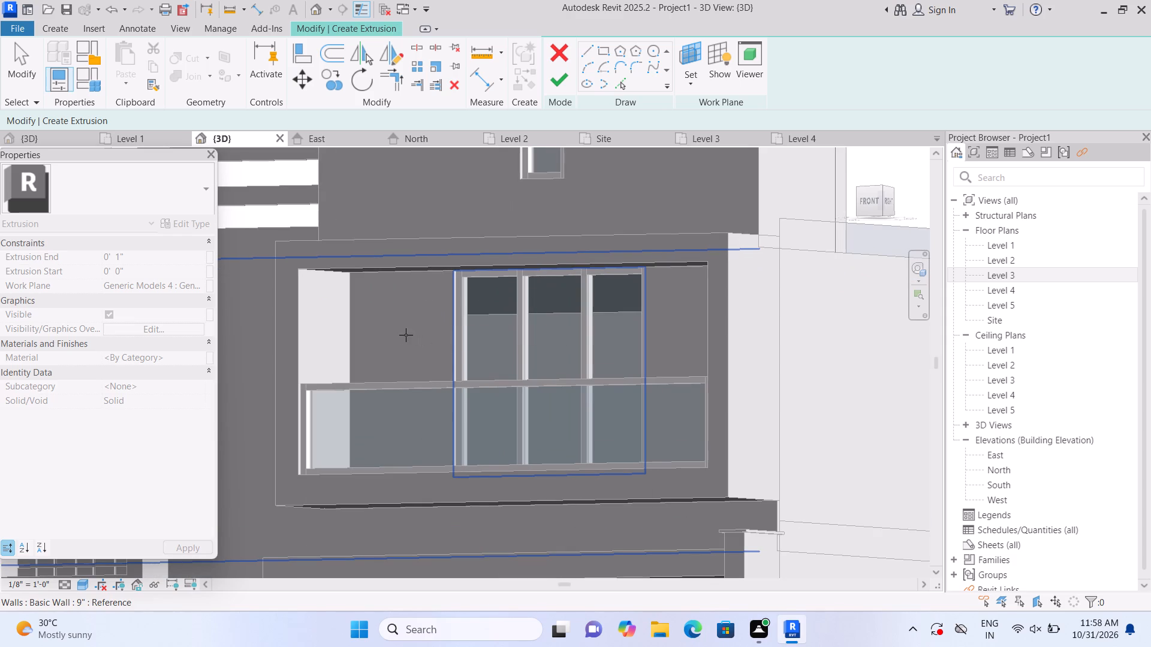
pyautogui.doubleClick(363, 284)
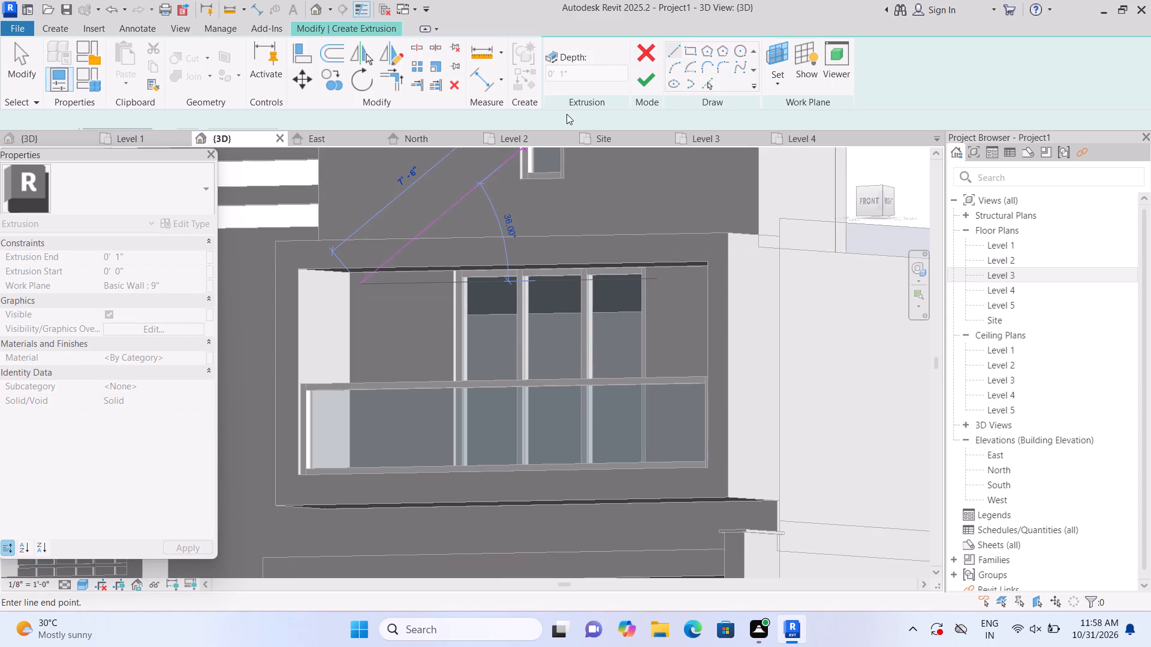
pyautogui.click(692, 47)
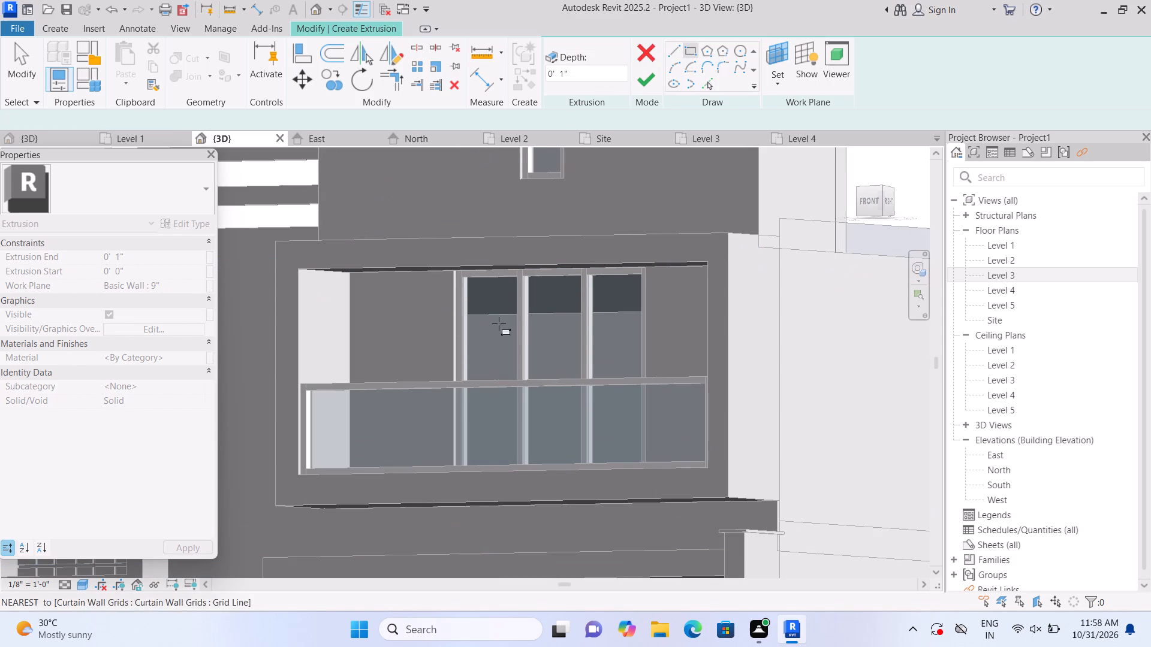
pyautogui.scroll(8, 352, 297)
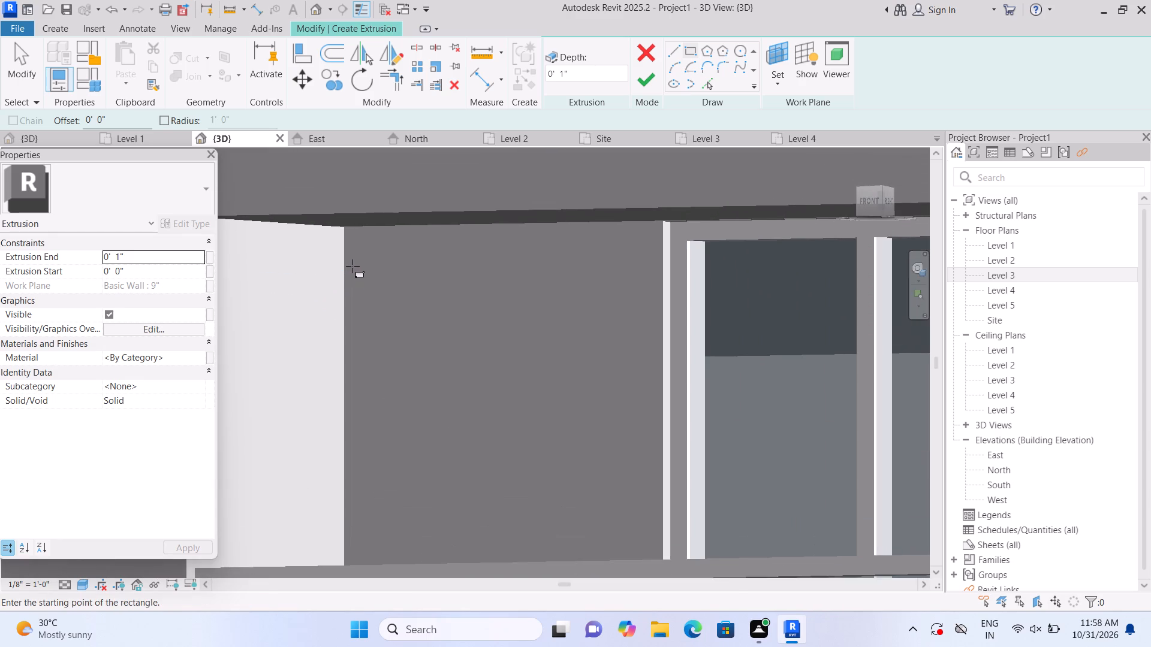
pyautogui.click(345, 229)
pyautogui.moveTo(510, 356); pyautogui.dragTo(451, 267, button='middle')
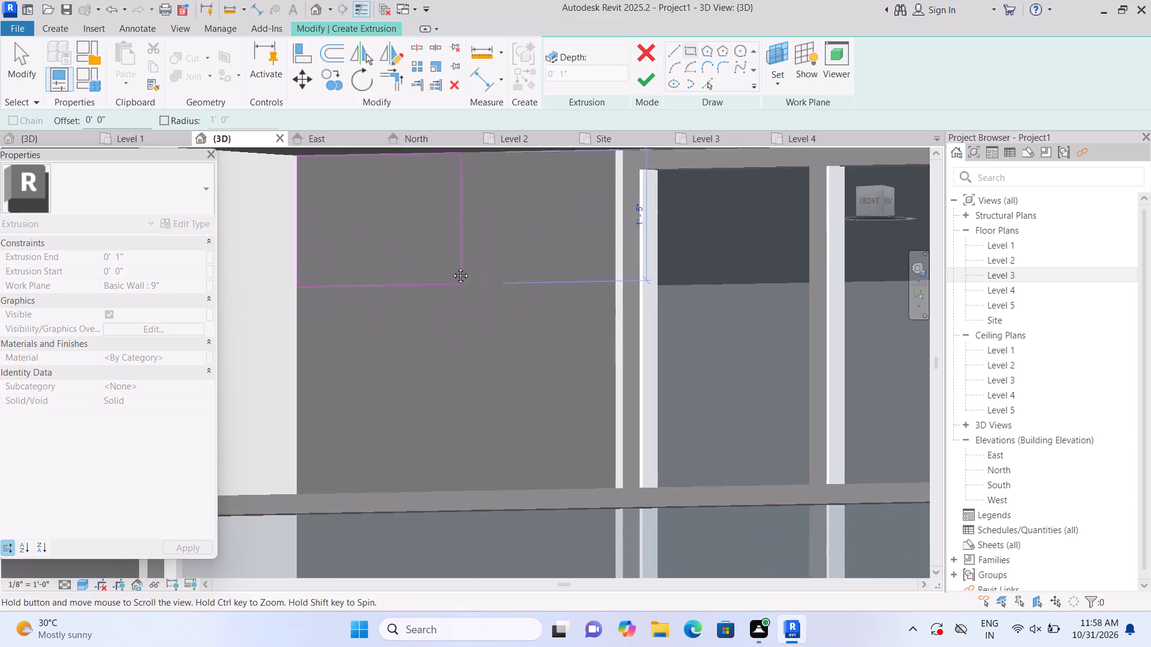
pyautogui.moveTo(451, 267); pyautogui.dragTo(447, 259, button='middle')
pyautogui.moveTo(588, 409); pyautogui.dragTo(544, 259, button='middle')
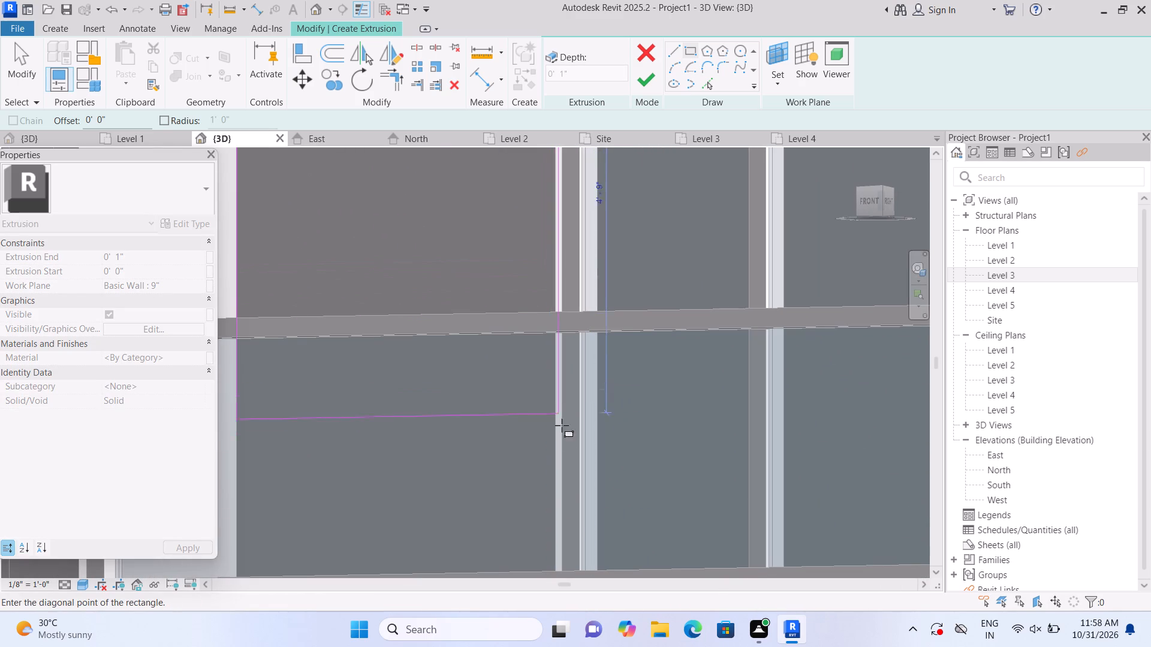
pyautogui.click(559, 573)
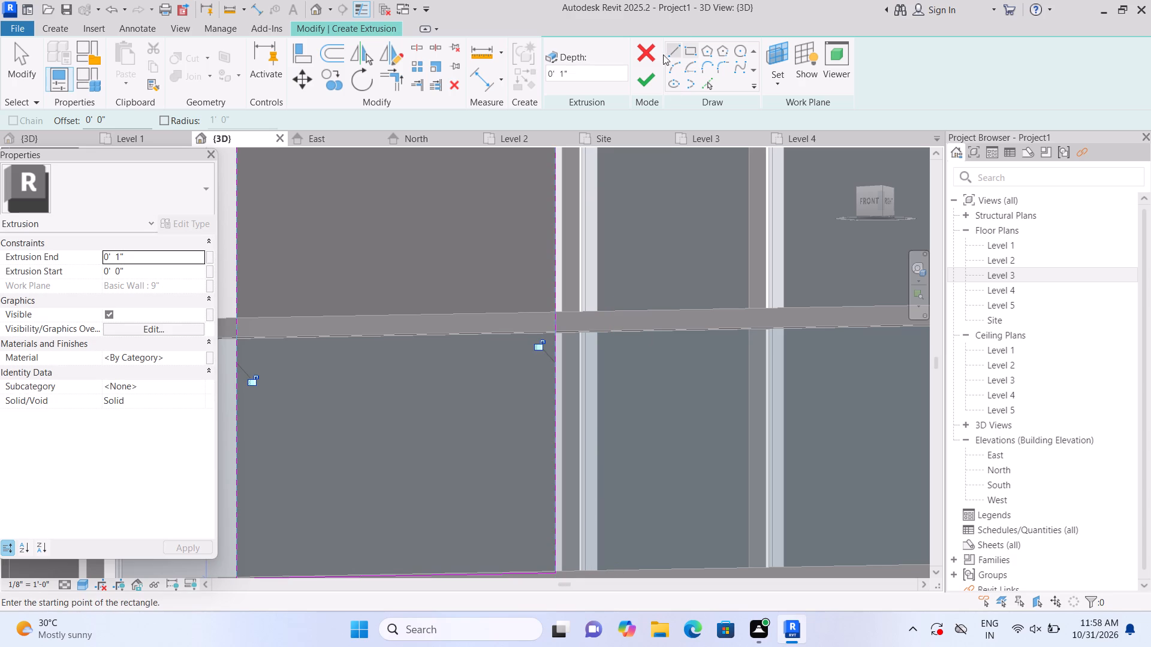
pyautogui.click(649, 83)
# Set the extrusion end of the new panel beside the balcony window to 2".
pyautogui.scroll(-3, 647, 90)
pyautogui.scroll(-4, 626, 247)
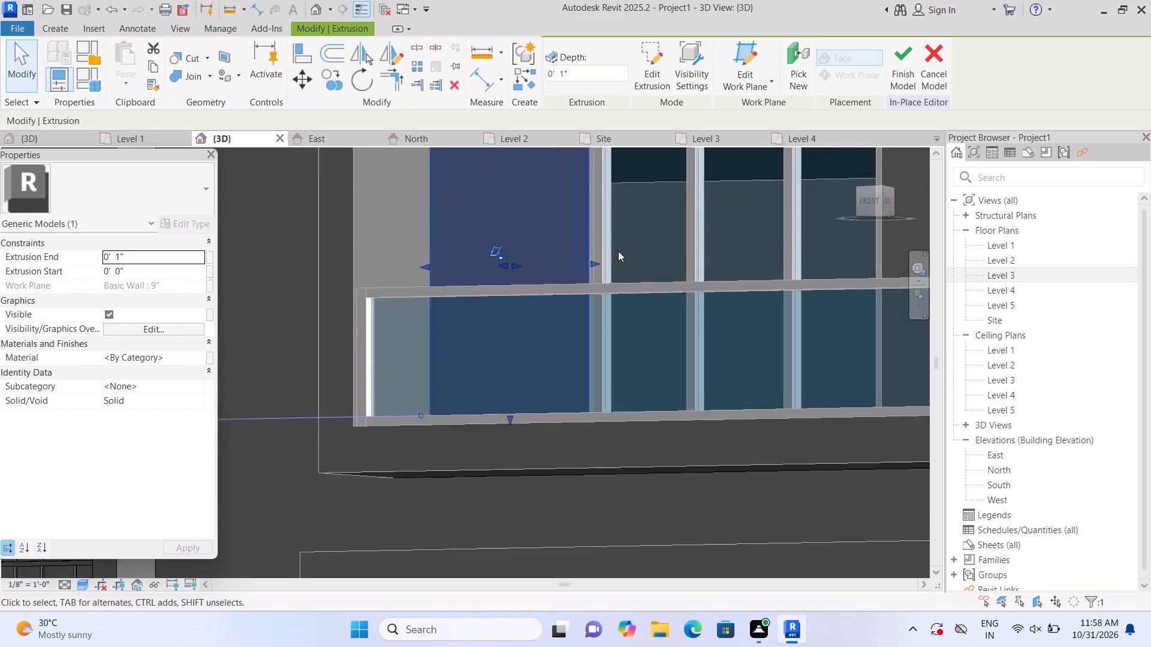
pyautogui.moveTo(617, 256); pyautogui.dragTo(595, 338, button='middle')
pyautogui.click(168, 255)
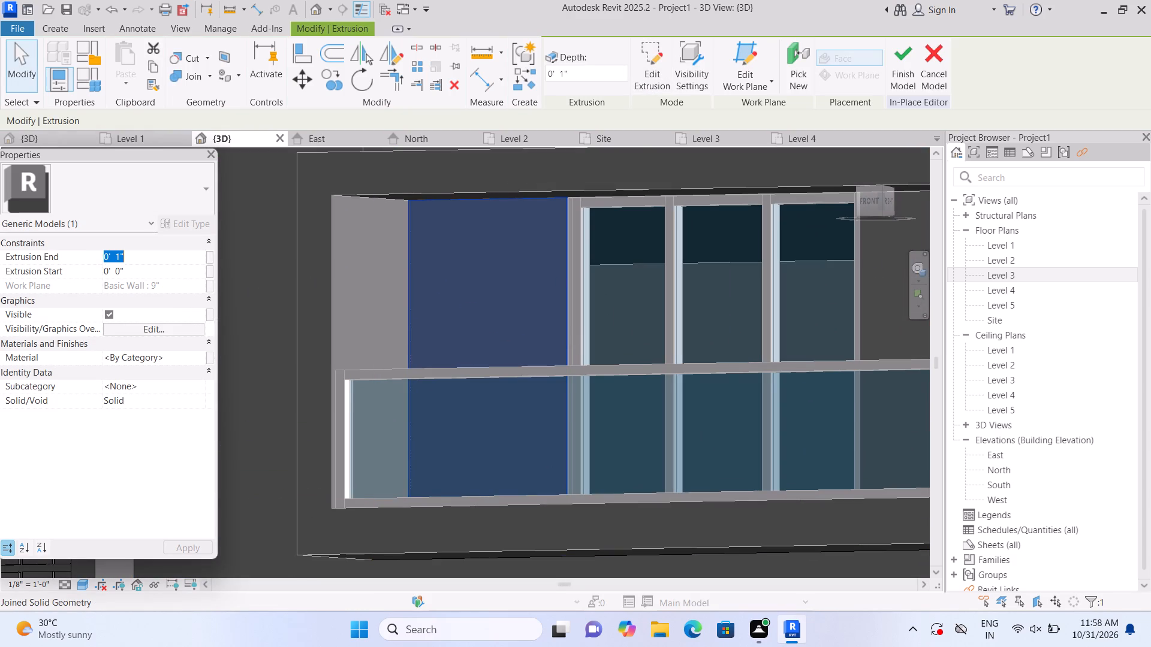
pyautogui.press('BackSpace')
pyautogui.write('2"')
pyautogui.press('Return')
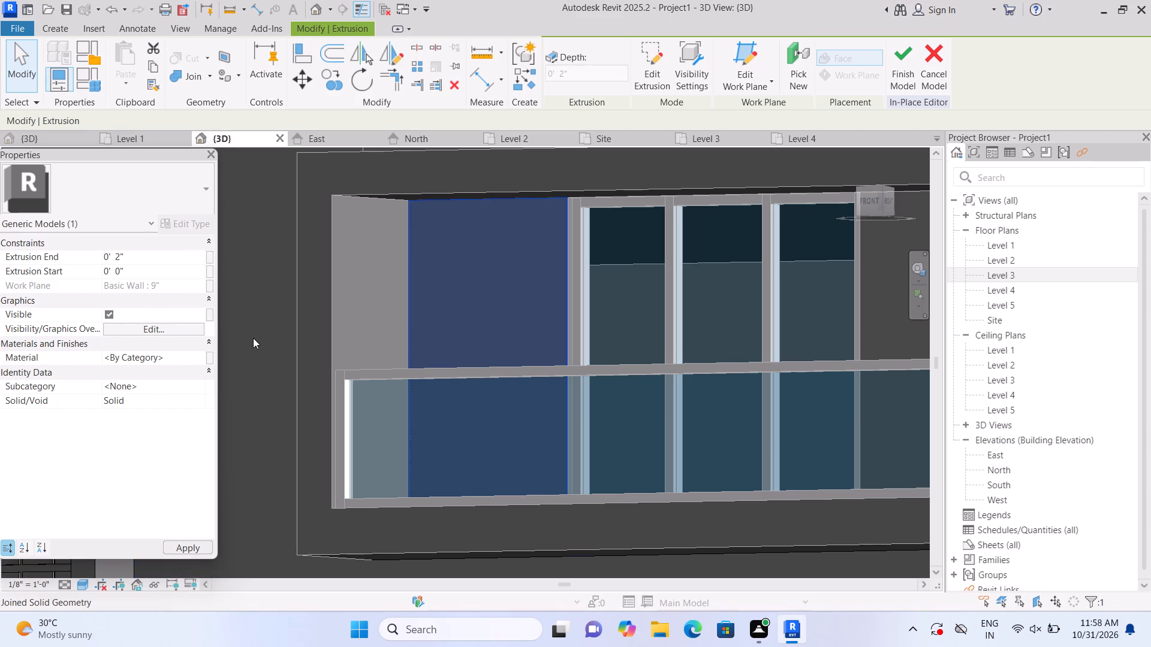
pyautogui.click(253, 338)
# Extrude a rectangular panel about 4'-3" by 6'-6" on the recessed 9" balcony wall, from the window's right edge to the right corner and railing base.
pyautogui.scroll(-5, 279, 359)
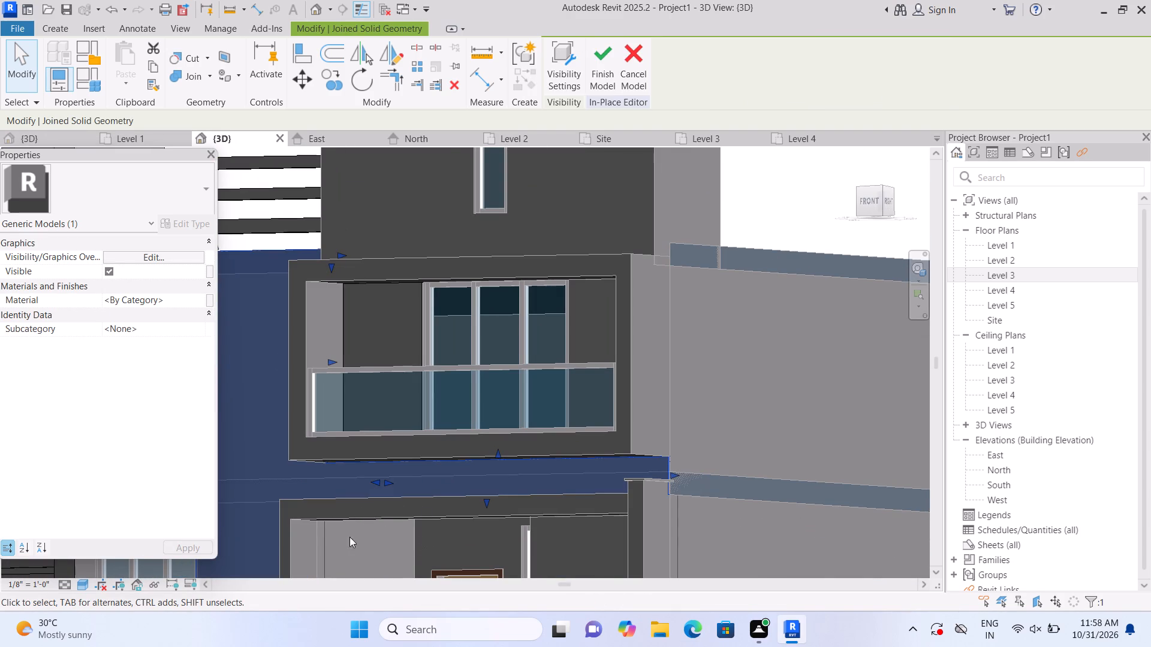
pyautogui.keyDown('shift'); pyautogui.moveTo(352, 537); pyautogui.dragTo(430, 561, button='middle'); pyautogui.keyUp('shift')
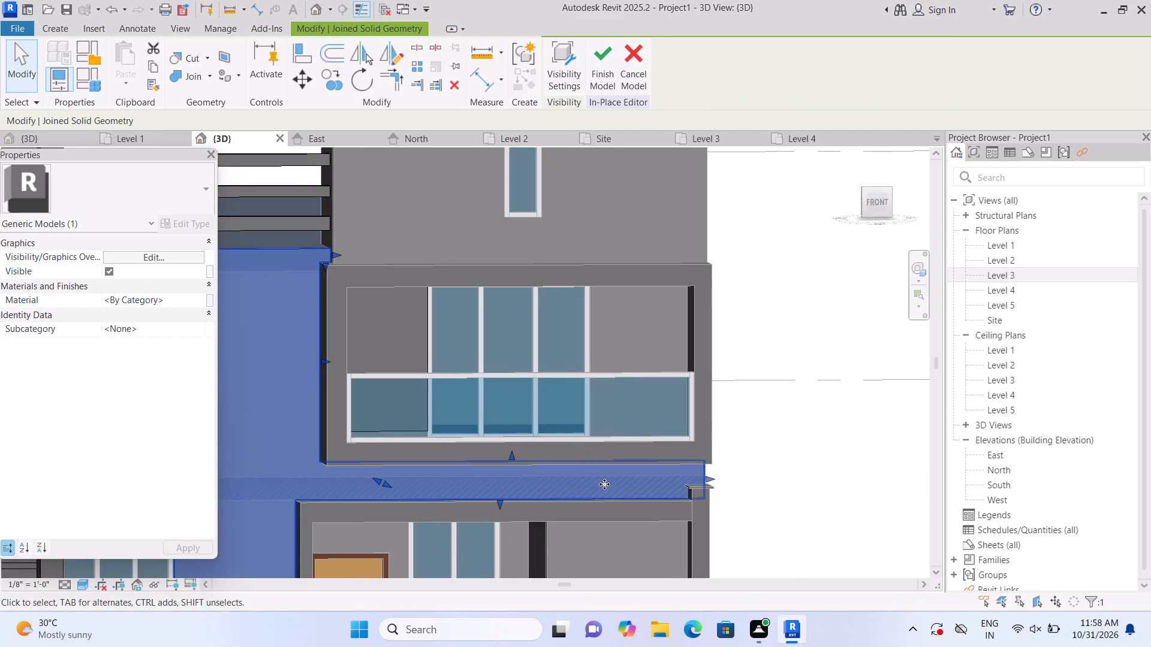
pyautogui.keyDown('shift'); pyautogui.moveTo(604, 484); pyautogui.dragTo(595, 417, button='middle'); pyautogui.keyUp('shift')
pyautogui.moveTo(598, 418); pyautogui.dragTo(586, 516, button='middle')
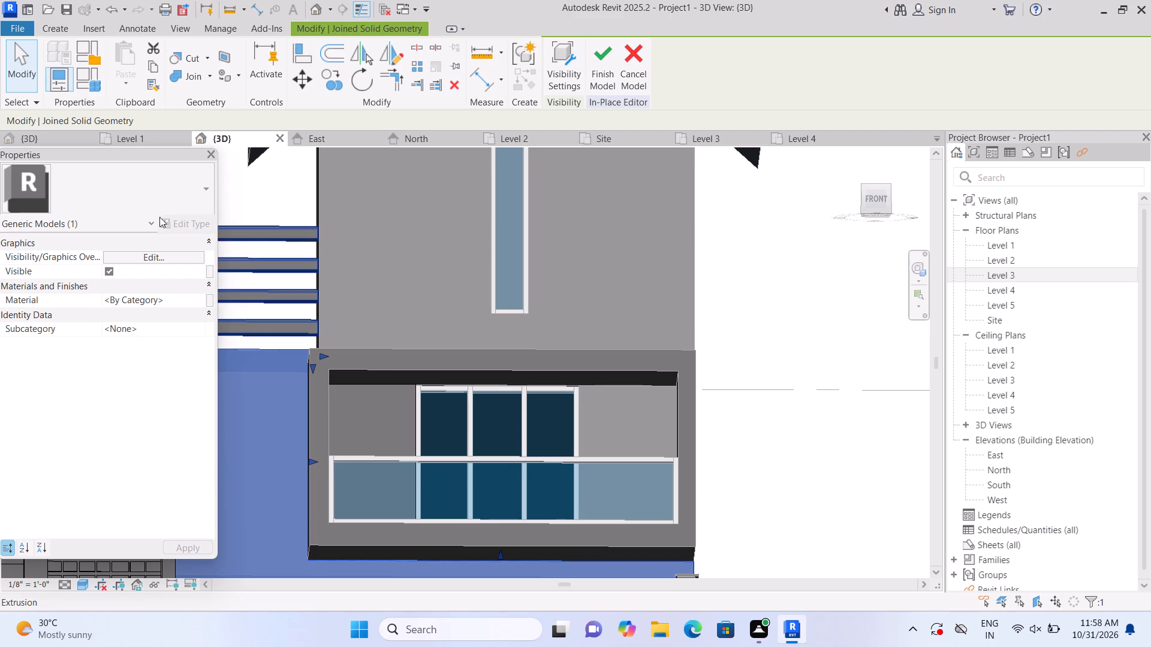
pyautogui.click(68, 26)
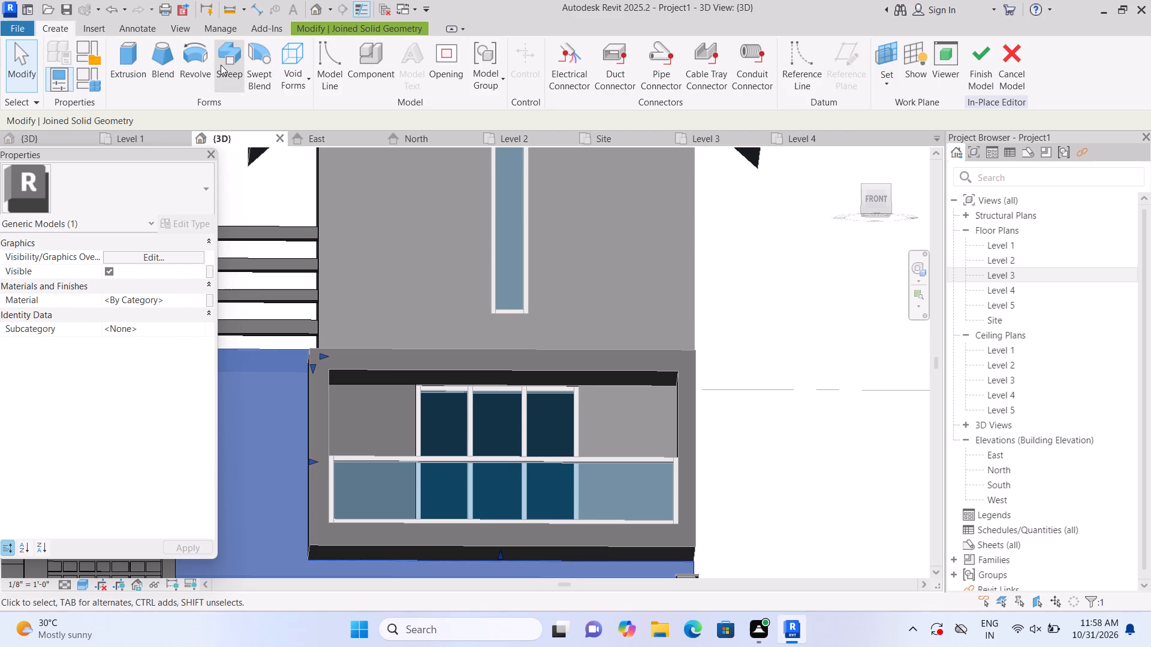
pyautogui.click(125, 62)
pyautogui.click(776, 80)
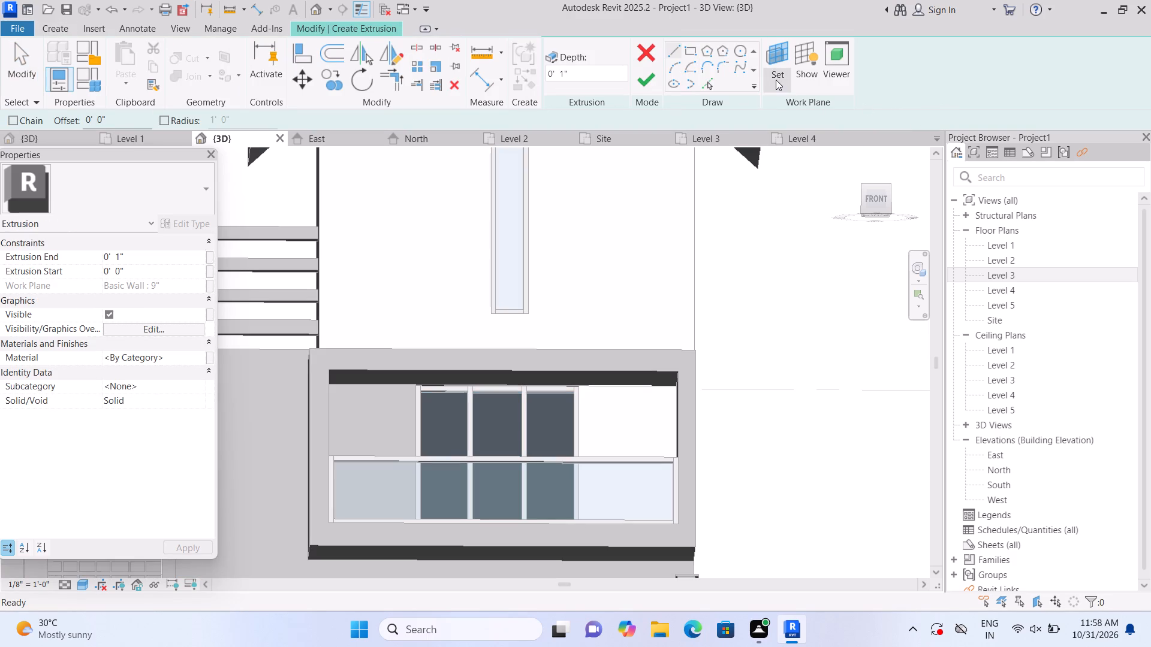
pyautogui.click(791, 132)
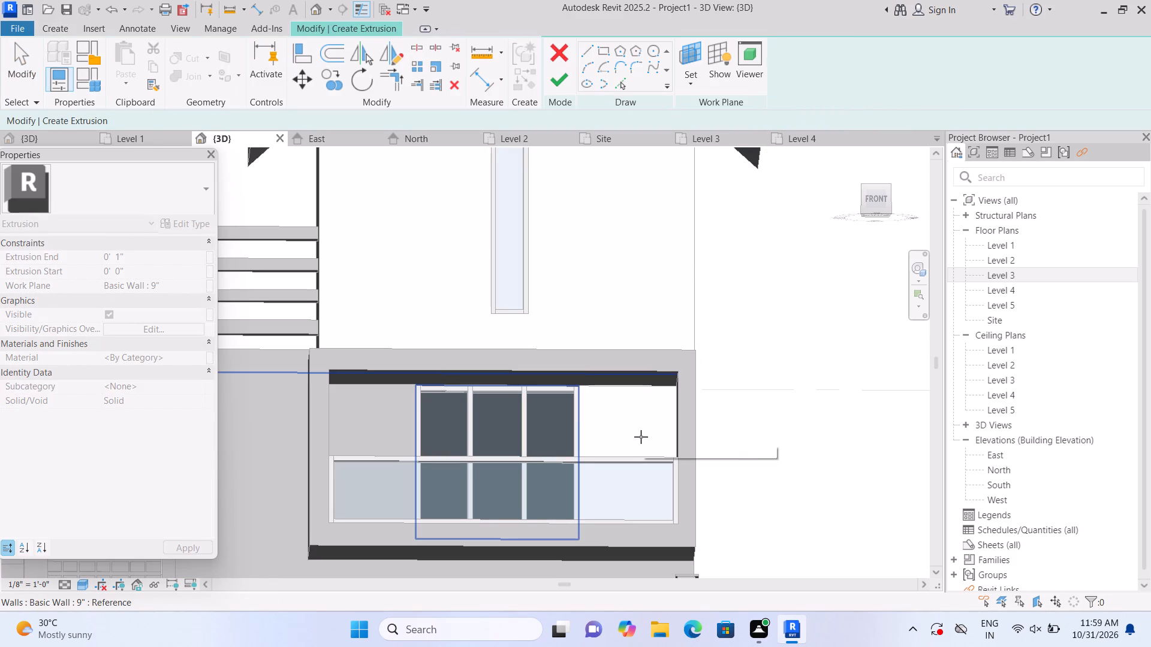
pyautogui.click(641, 437)
pyautogui.click(692, 52)
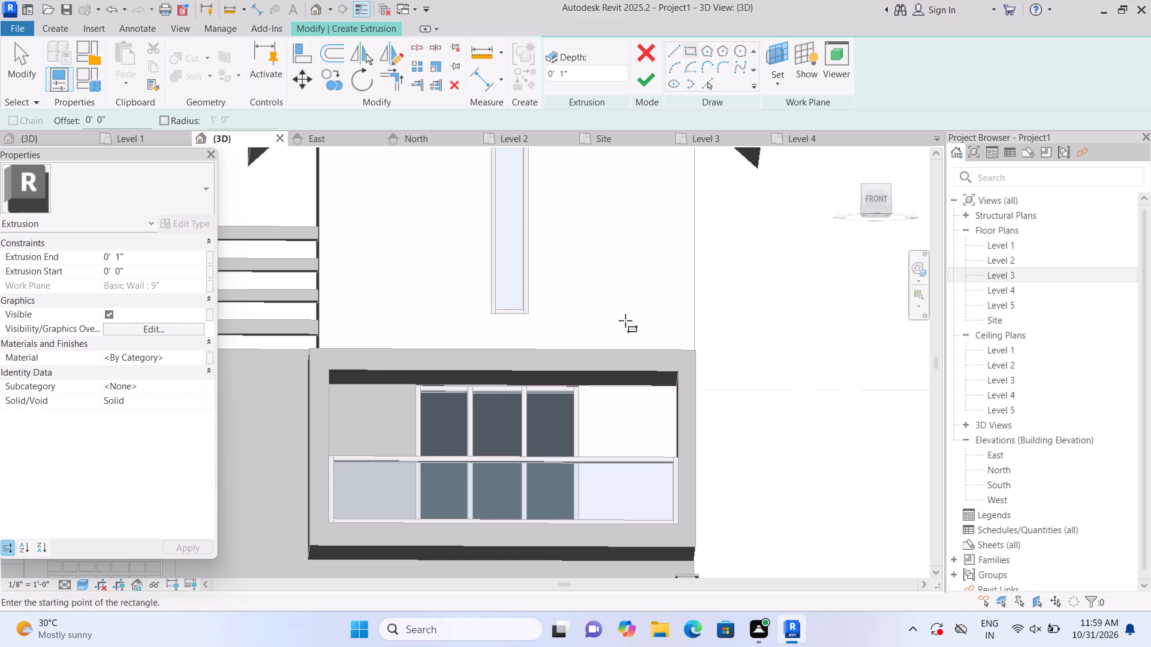
pyautogui.doubleClick(584, 389)
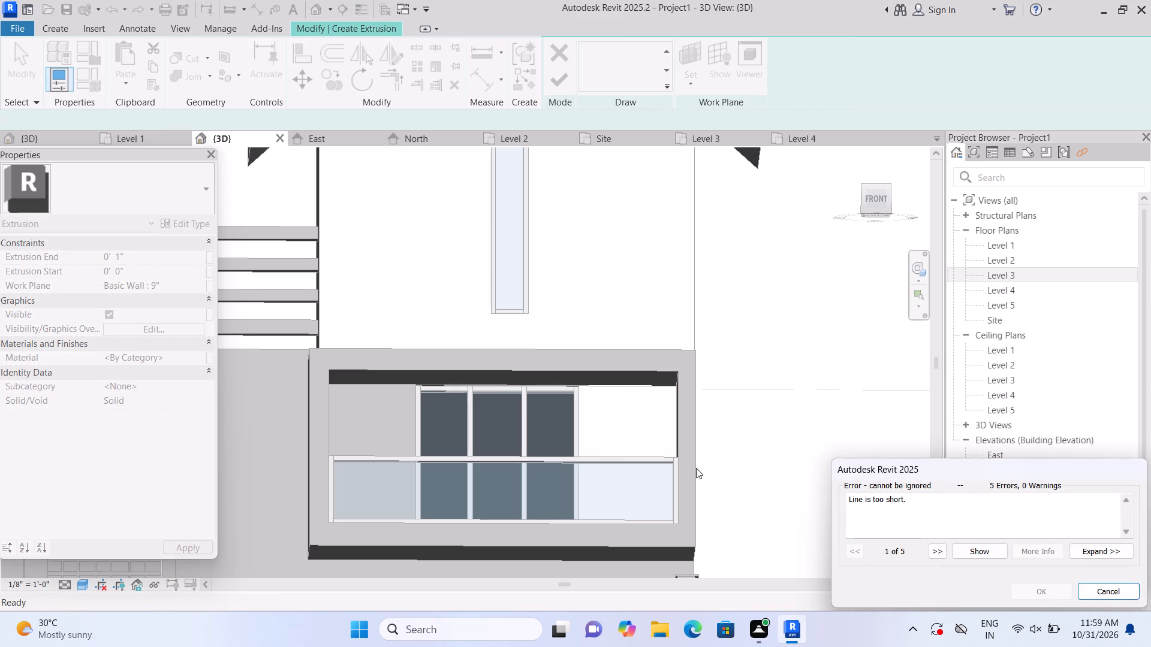
pyautogui.click(1102, 583)
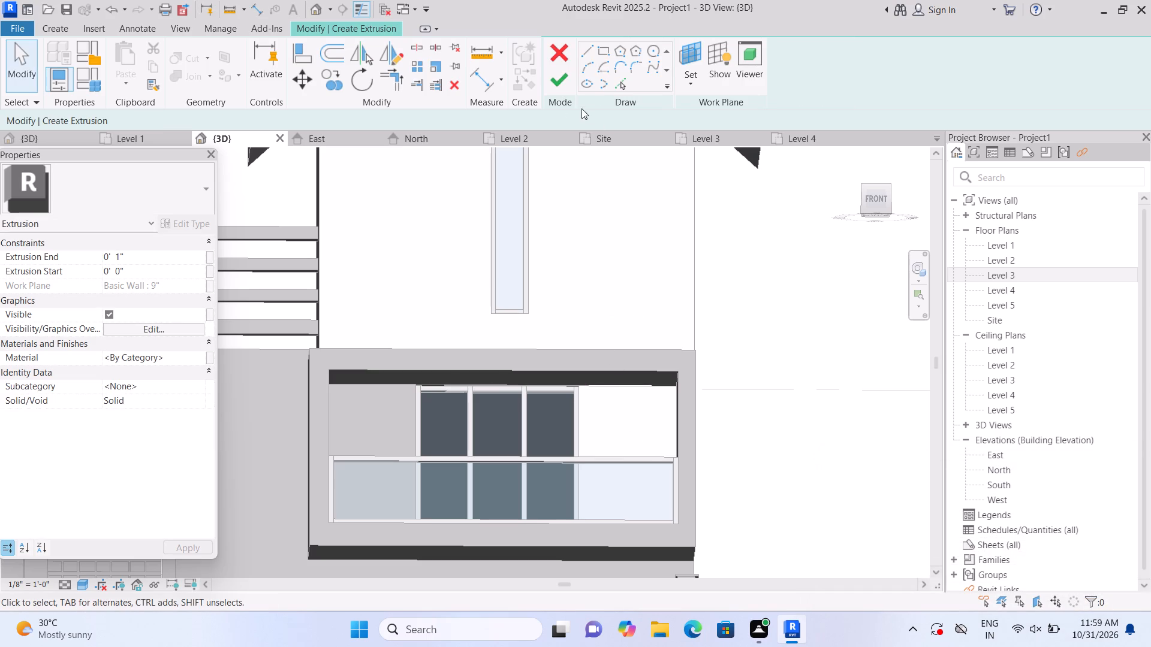
pyautogui.click(601, 45)
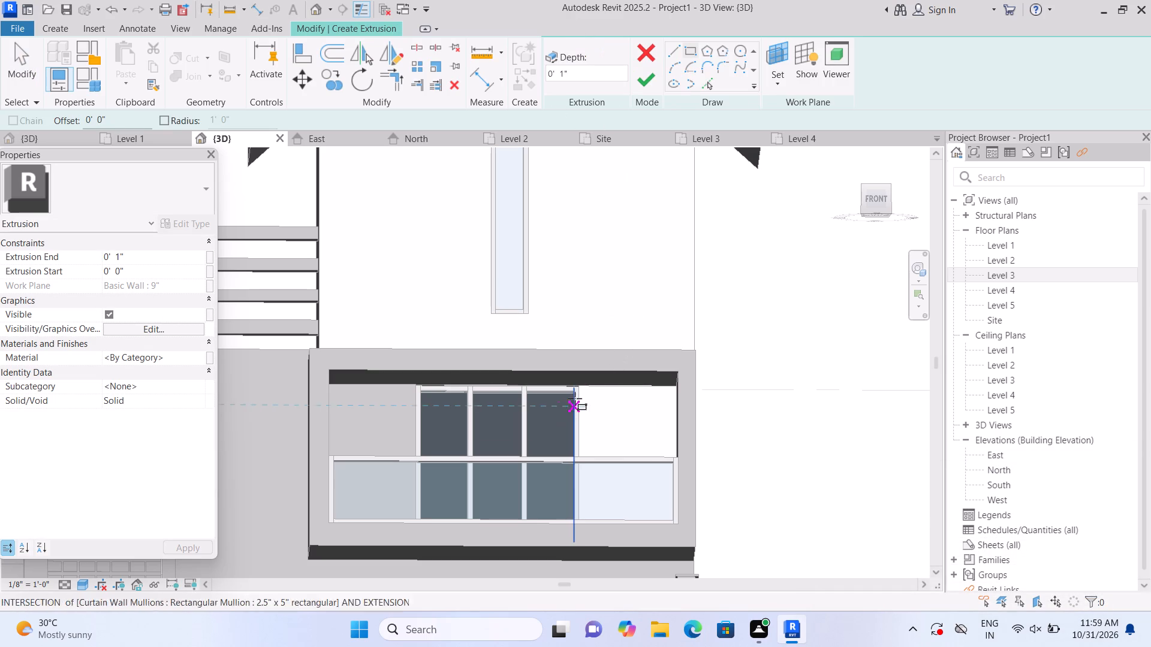
pyautogui.click(585, 387)
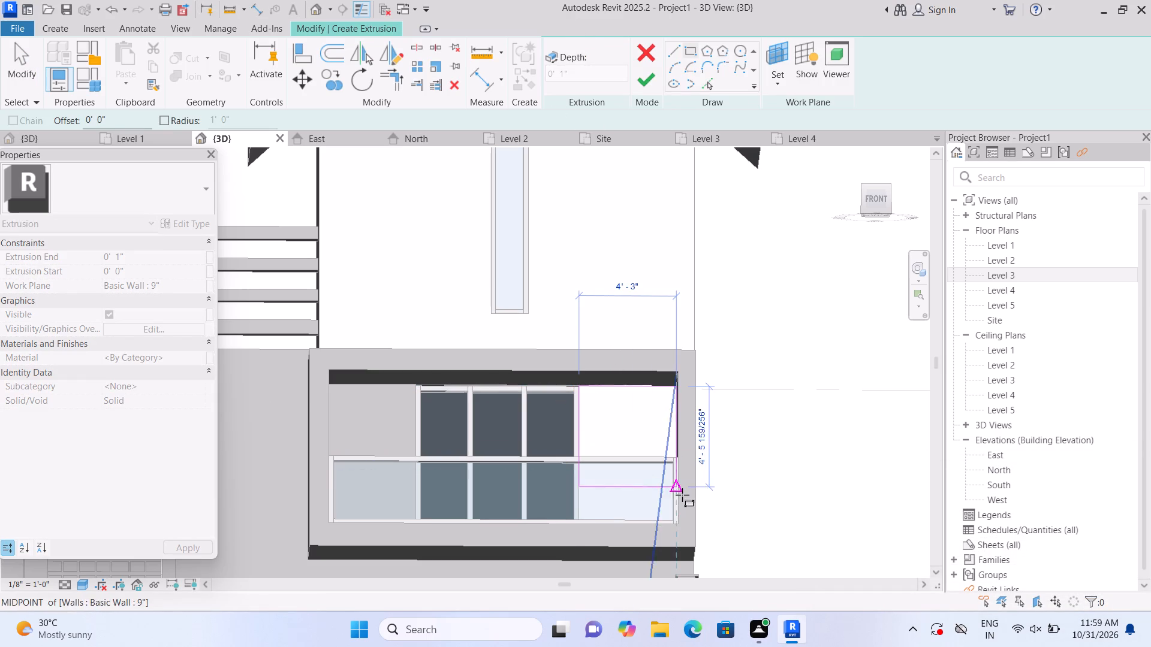
pyautogui.scroll(2, 682, 524)
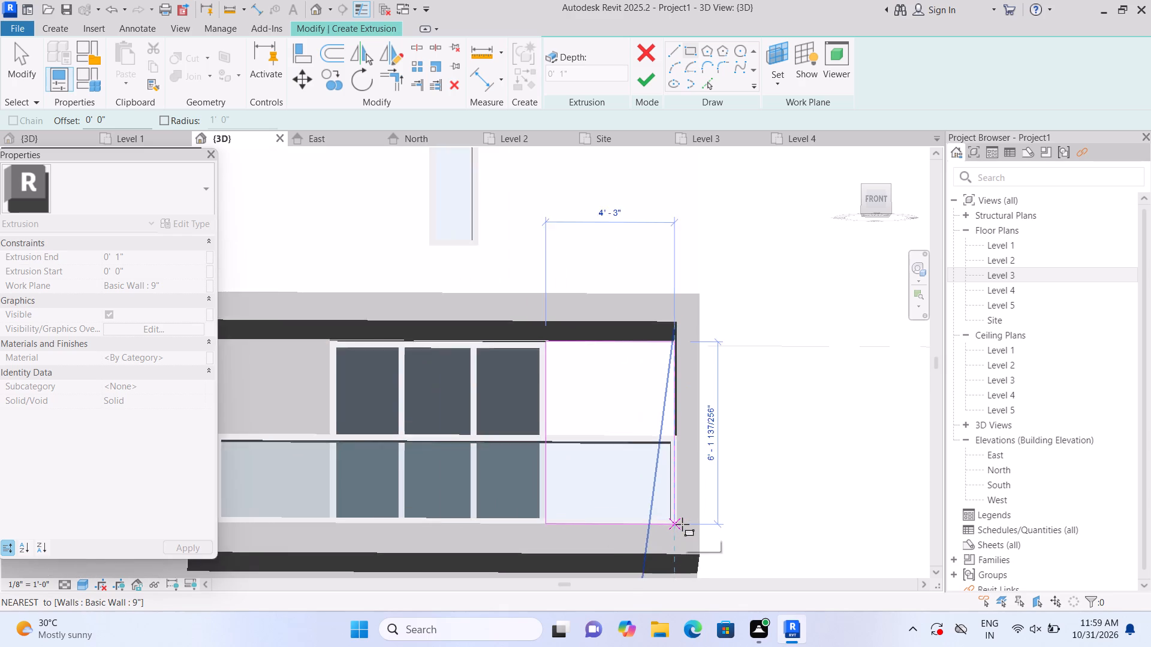
pyautogui.scroll(2, 682, 524)
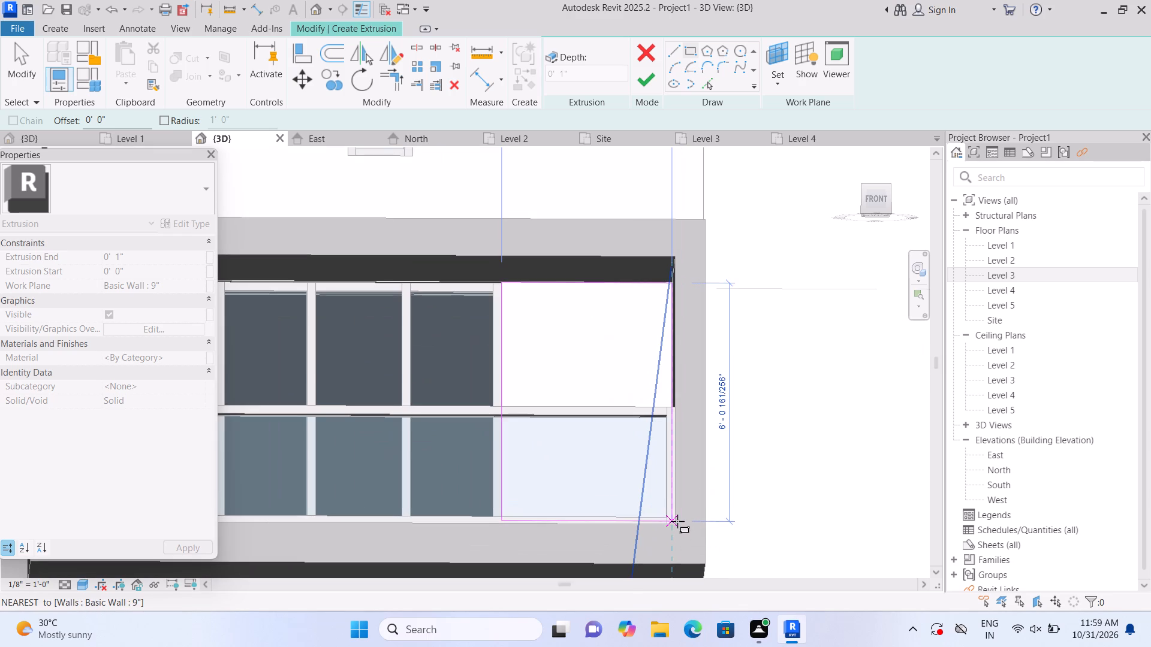
pyautogui.keyDown('shift'); pyautogui.moveTo(677, 522); pyautogui.dragTo(689, 567, button='middle'); pyautogui.keyUp('shift')
pyautogui.scroll(1, 689, 567)
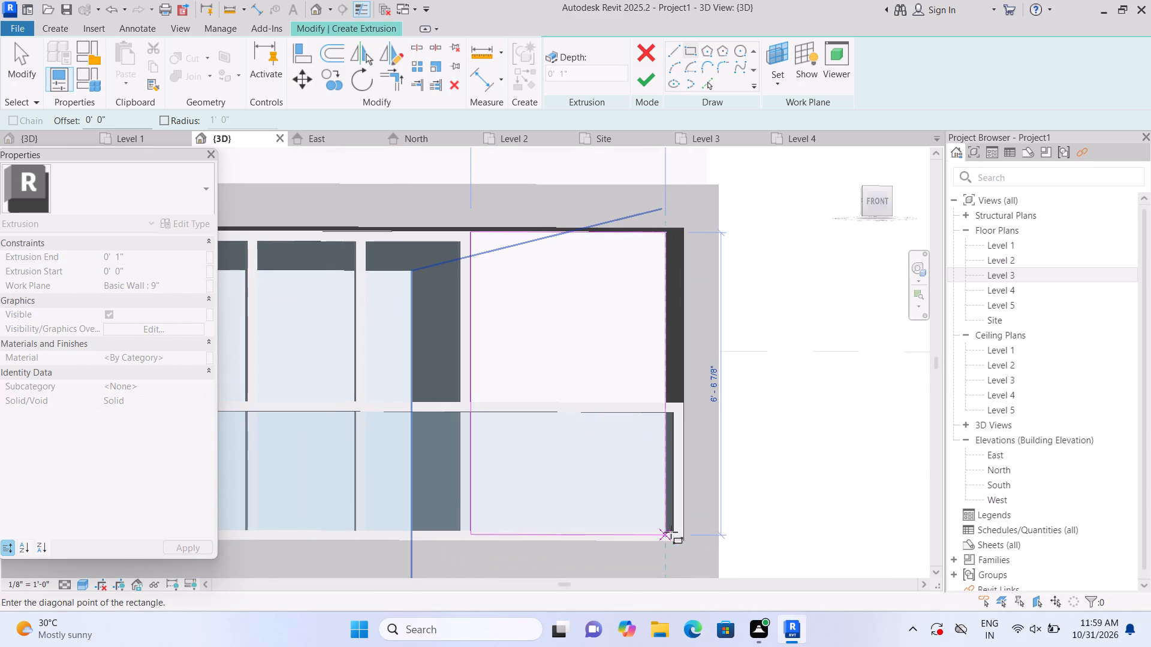
pyautogui.scroll(4, 667, 525)
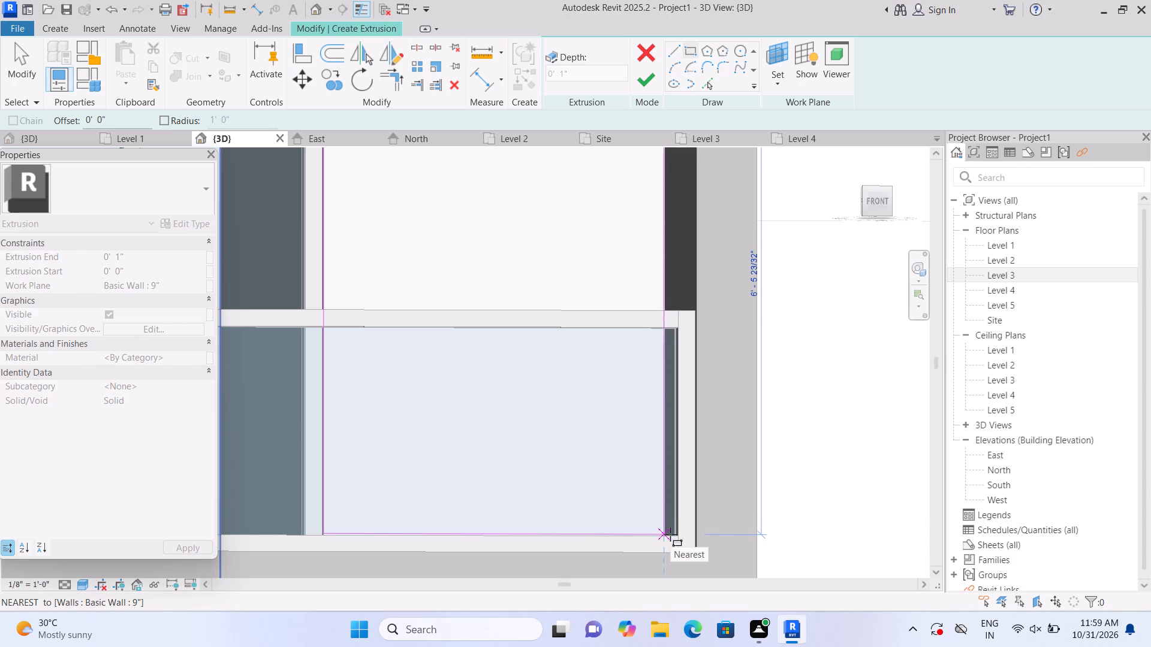
pyautogui.click(670, 534)
pyautogui.click(641, 77)
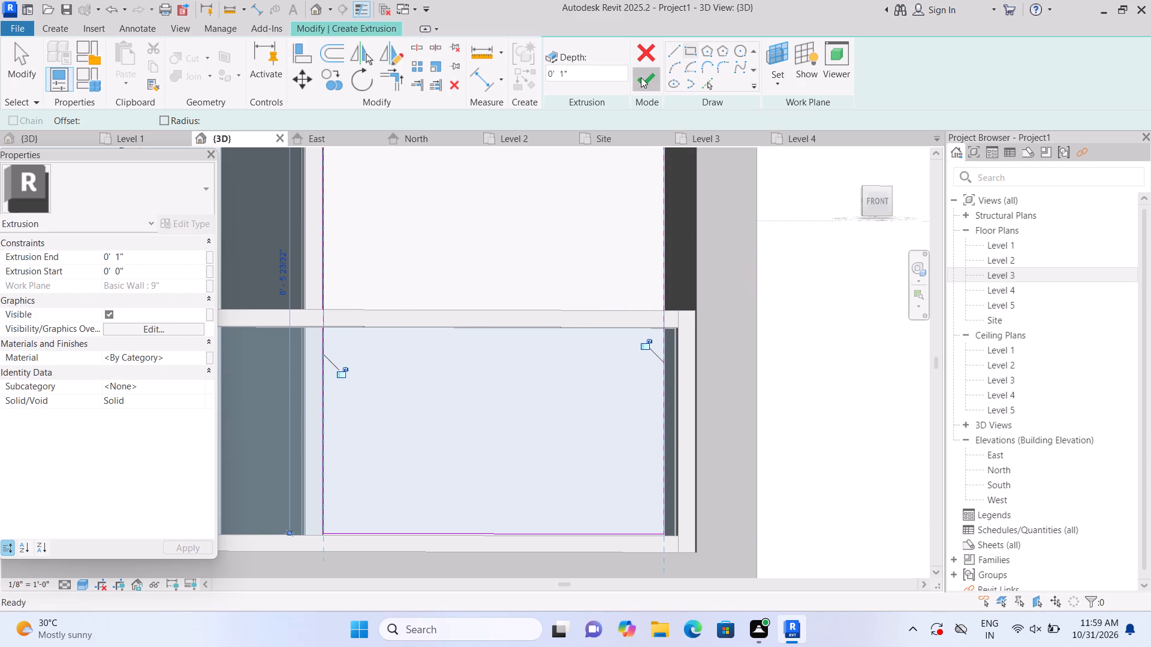
# Set the extrusion end of the new panel on the right side of the balcony window to 2".
pyautogui.click(150, 258)
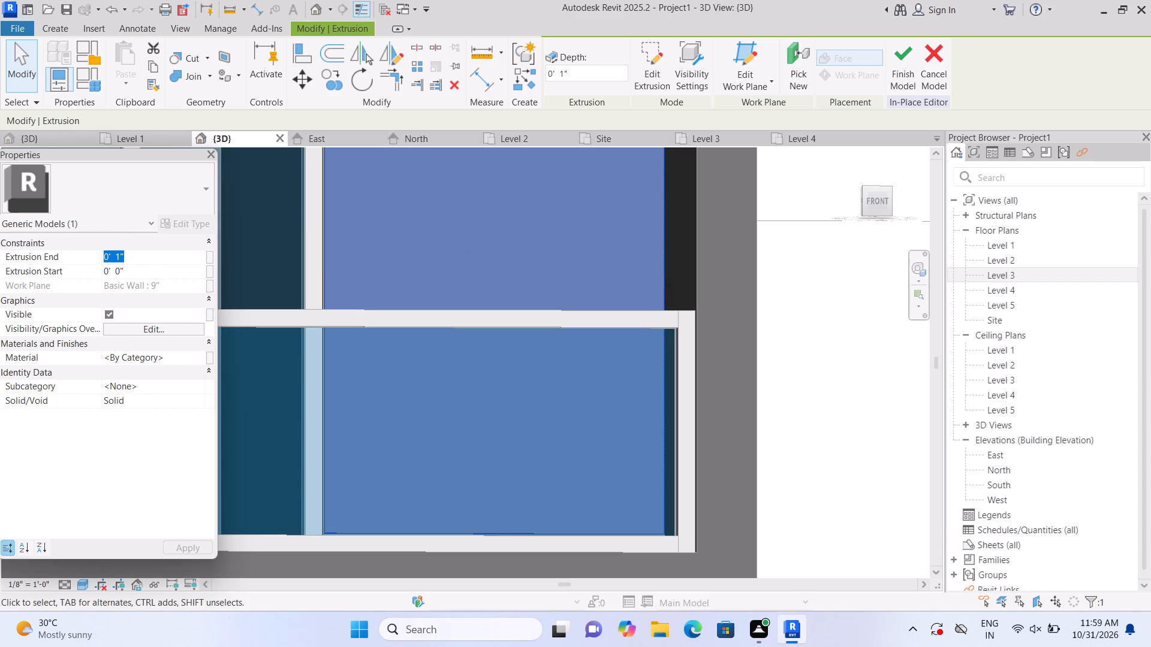
pyautogui.press('BackSpace')
pyautogui.write('2"')
pyautogui.press('Return')
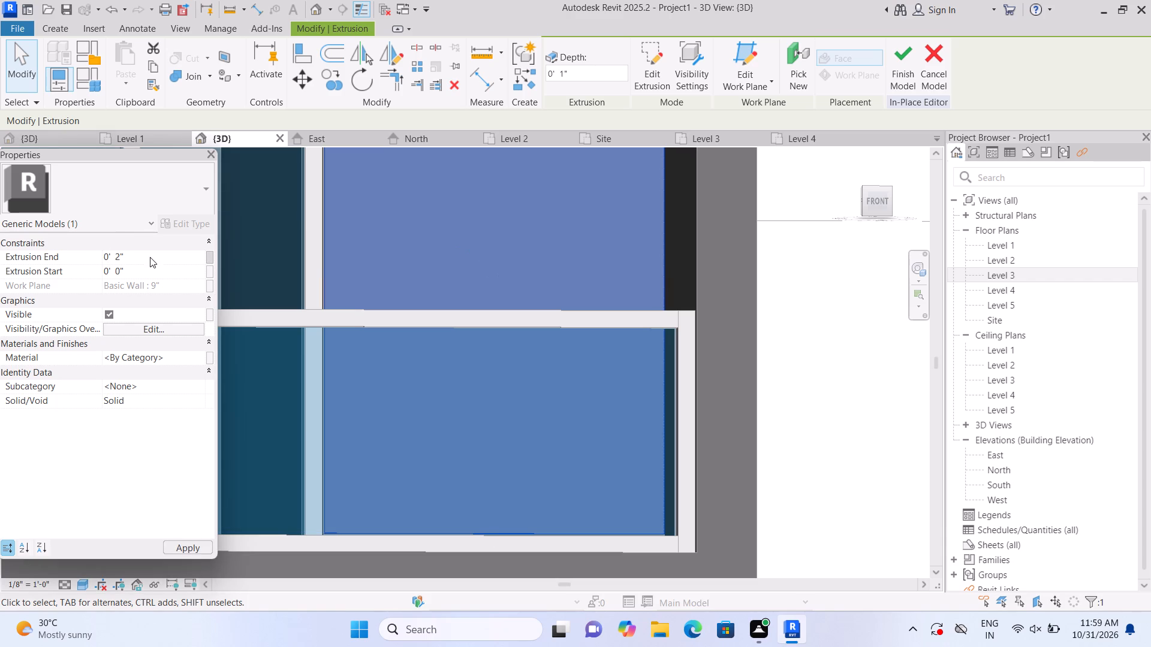
pyautogui.scroll(-5, 335, 350)
pyautogui.click(701, 415)
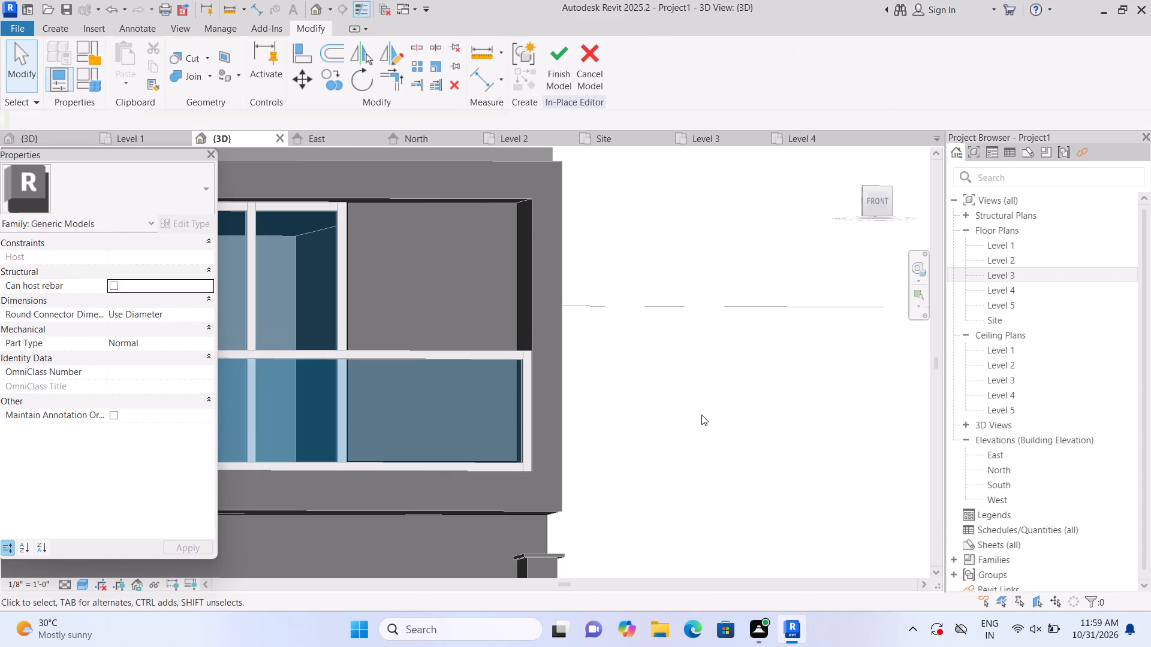
# Examine the front facade from several angles, checking the balcony wall panels, window frame, grooved tower and entrance.
pyautogui.scroll(-4, 701, 415)
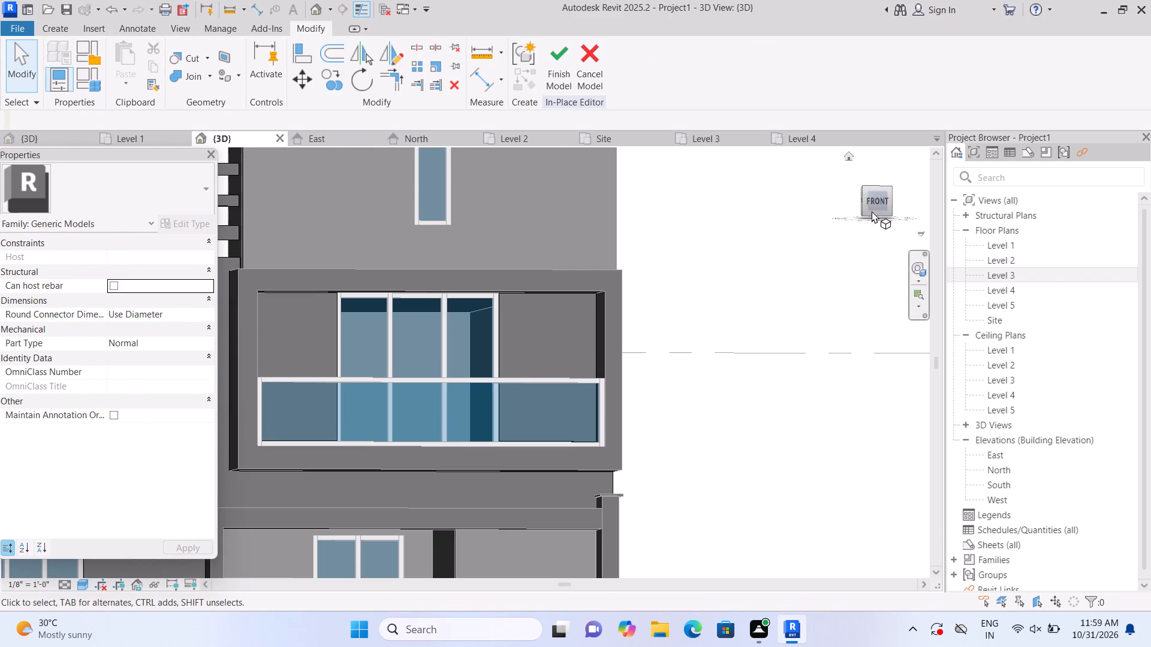
pyautogui.click(849, 156)
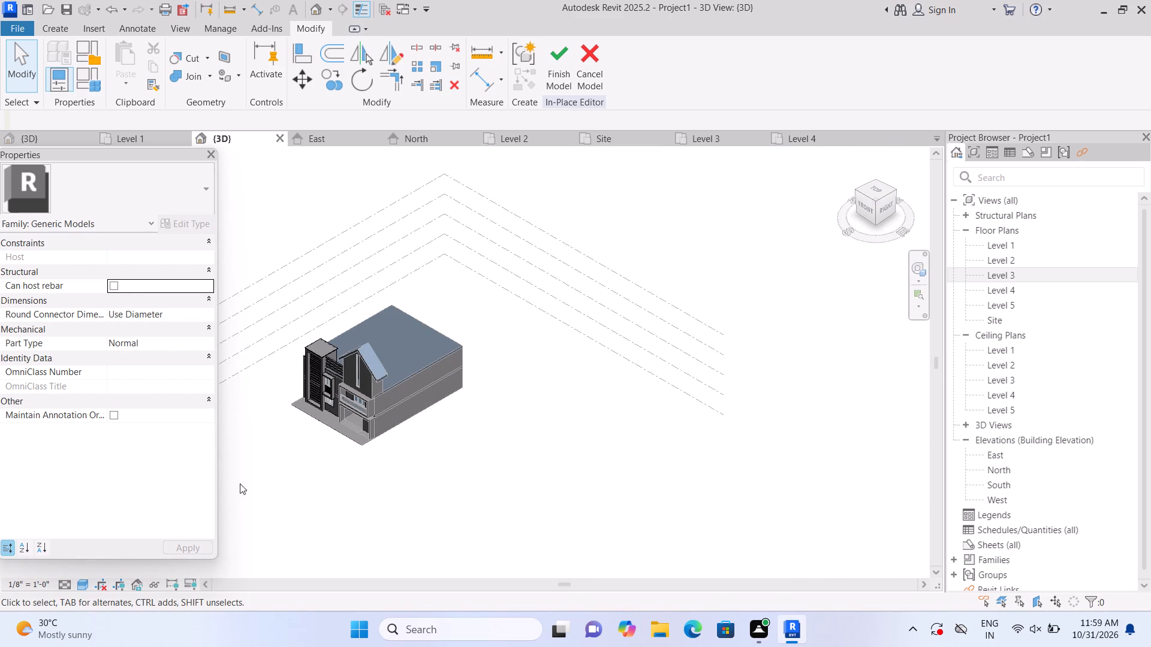
pyautogui.scroll(2, 228, 477)
pyautogui.scroll(6, 277, 471)
pyautogui.scroll(2, 376, 421)
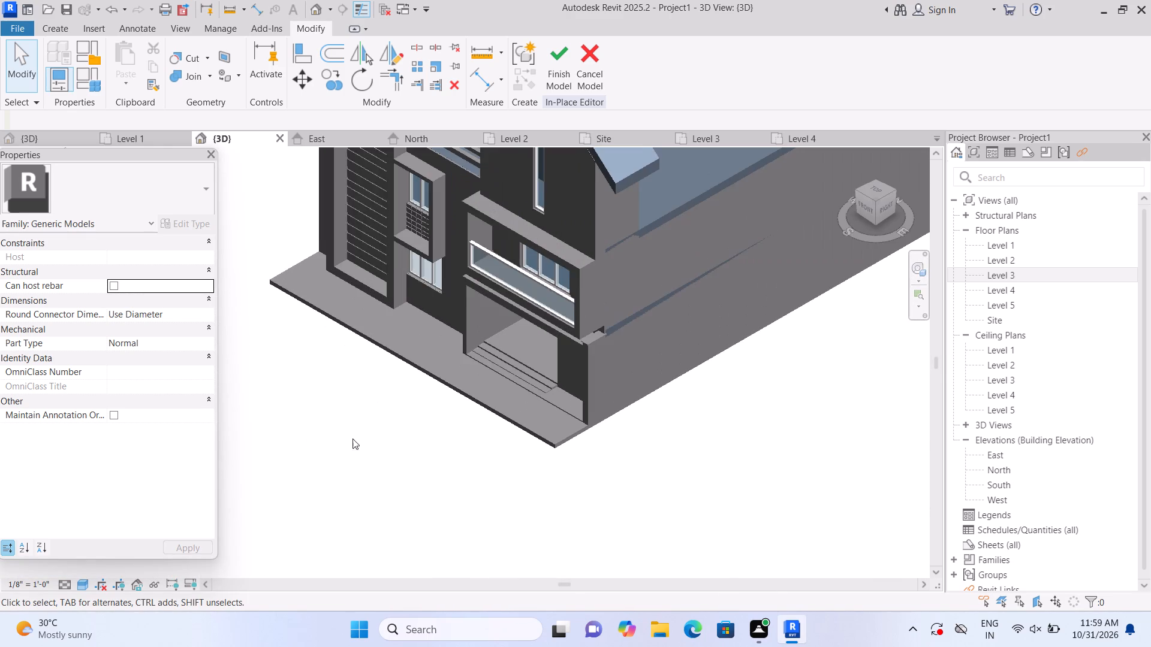
pyautogui.keyDown('shift'); pyautogui.moveTo(290, 492); pyautogui.dragTo(395, 428, button='middle'); pyautogui.keyUp('shift')
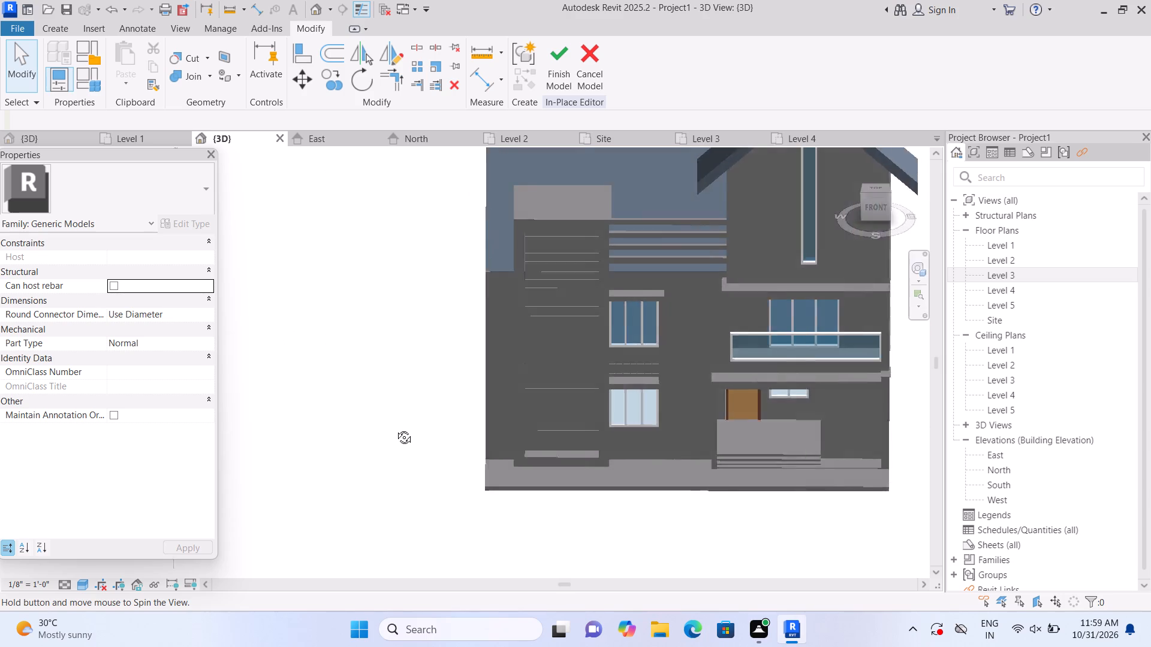
pyautogui.keyDown('shift'); pyautogui.moveTo(395, 428); pyautogui.dragTo(365, 407, button='middle'); pyautogui.keyUp('shift')
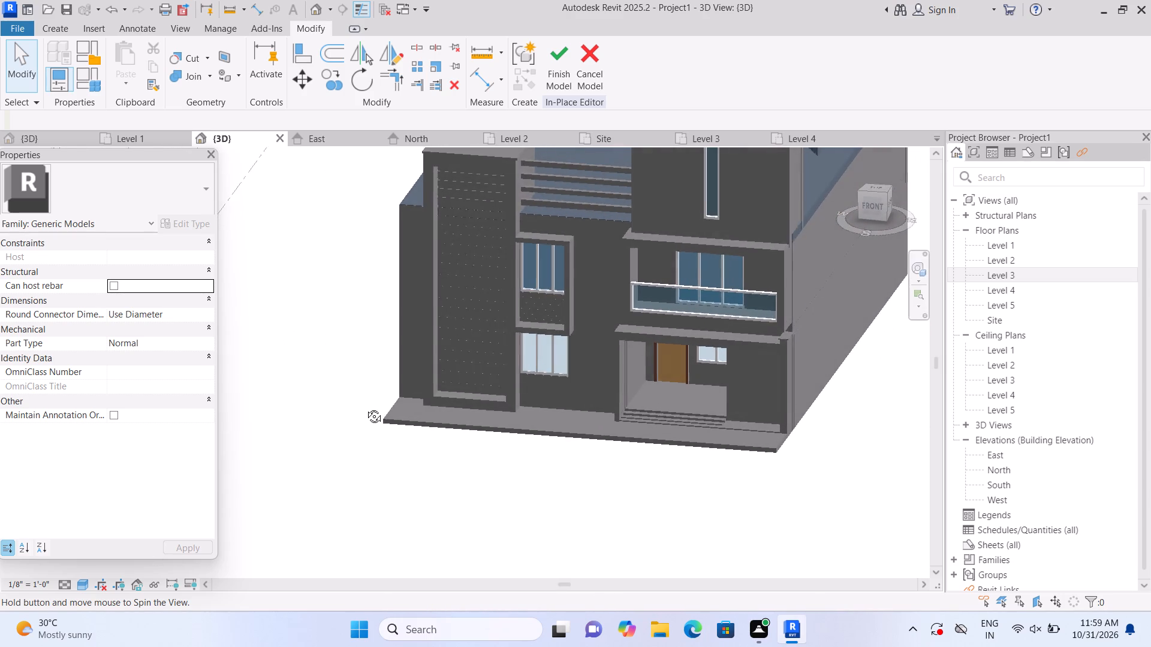
pyautogui.keyDown('shift'); pyautogui.moveTo(365, 407); pyautogui.dragTo(366, 383, button='middle'); pyautogui.keyUp('shift')
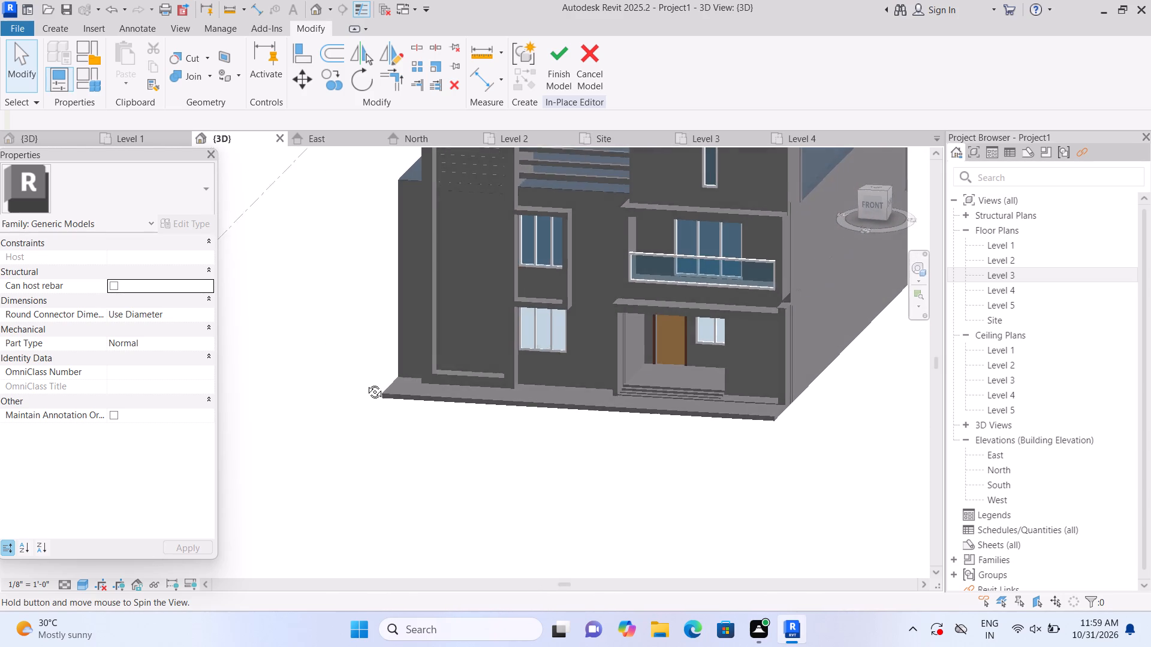
pyautogui.keyDown('shift'); pyautogui.moveTo(366, 383); pyautogui.dragTo(324, 434, button='middle'); pyautogui.keyUp('shift')
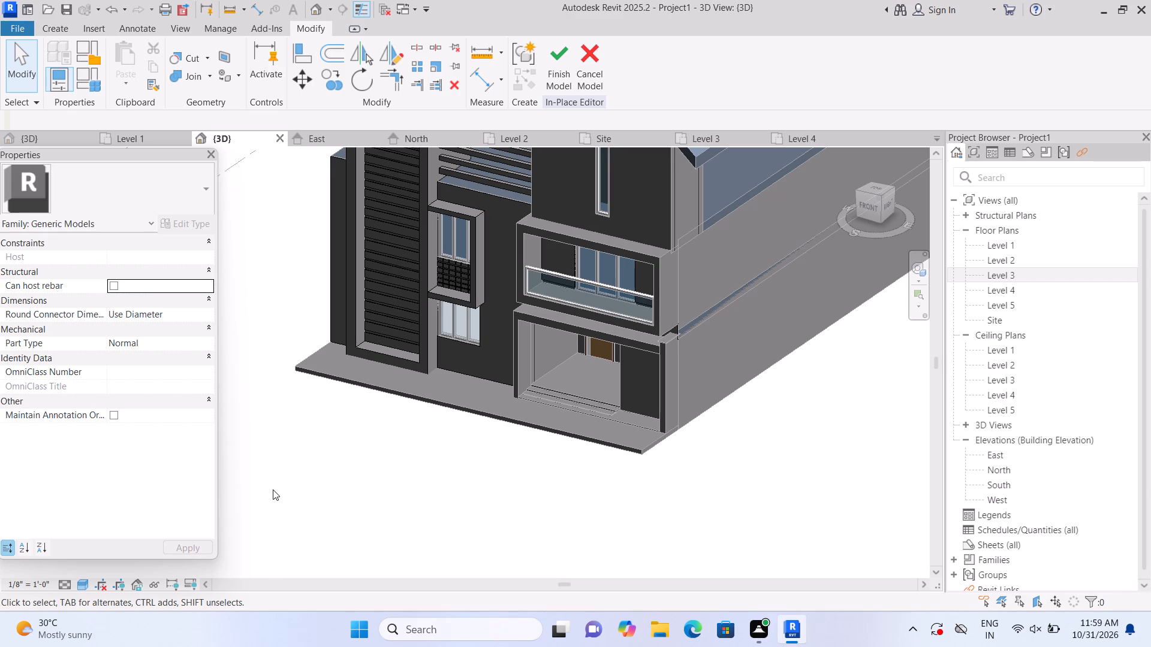
pyautogui.keyDown('shift'); pyautogui.moveTo(329, 483); pyautogui.dragTo(327, 455, button='middle'); pyautogui.keyUp('shift')
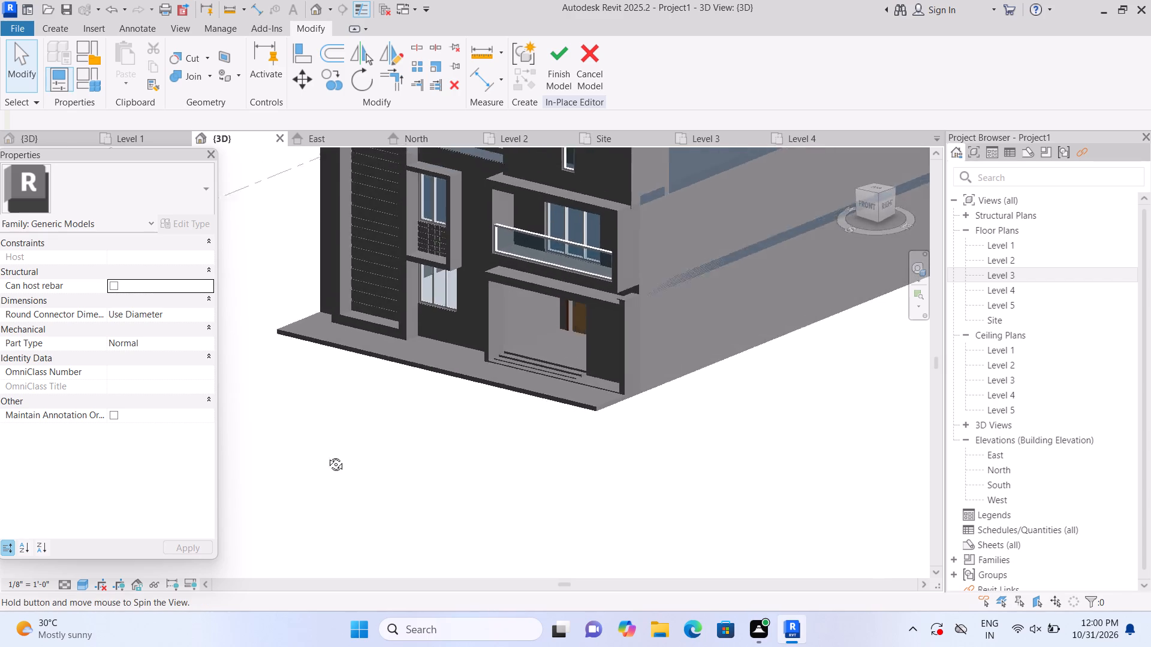
pyautogui.keyDown('shift'); pyautogui.moveTo(327, 455); pyautogui.dragTo(326, 473, button='middle'); pyautogui.keyUp('shift')
pyautogui.keyDown('shift'); pyautogui.moveTo(435, 530); pyautogui.dragTo(376, 461, button='middle'); pyautogui.keyUp('shift')
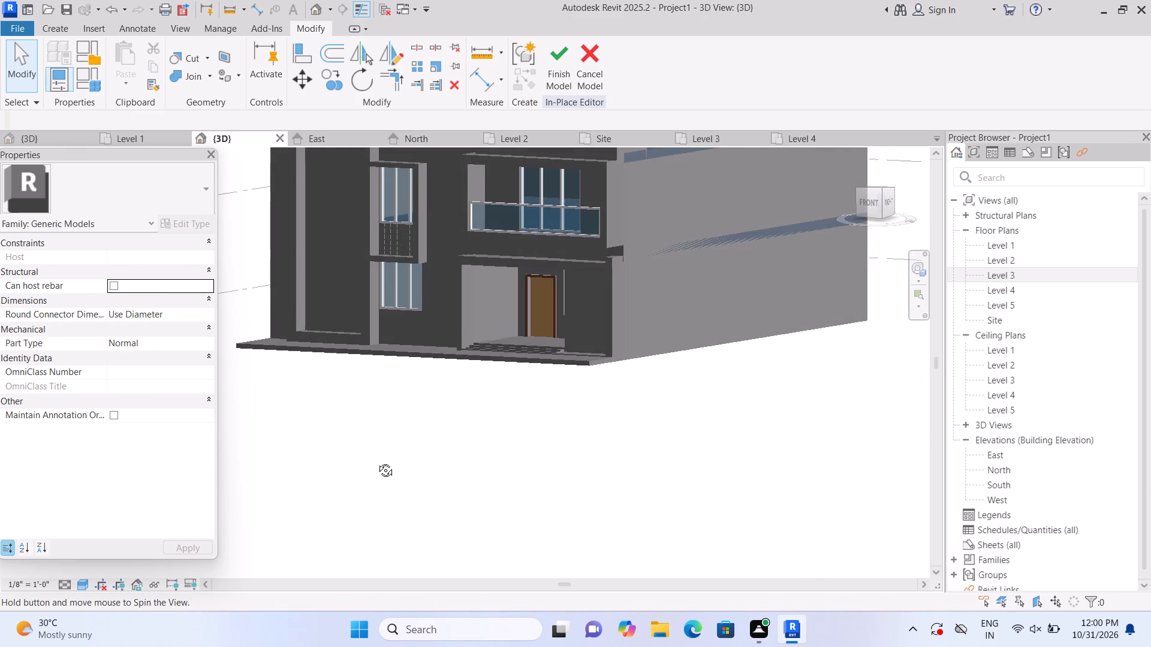
pyautogui.keyDown('shift'); pyautogui.moveTo(376, 461); pyautogui.dragTo(376, 459, button='middle'); pyautogui.keyUp('shift')
pyautogui.scroll(1, 412, 429)
pyautogui.keyDown('shift'); pyautogui.moveTo(405, 454); pyautogui.dragTo(461, 473, button='middle'); pyautogui.keyUp('shift')
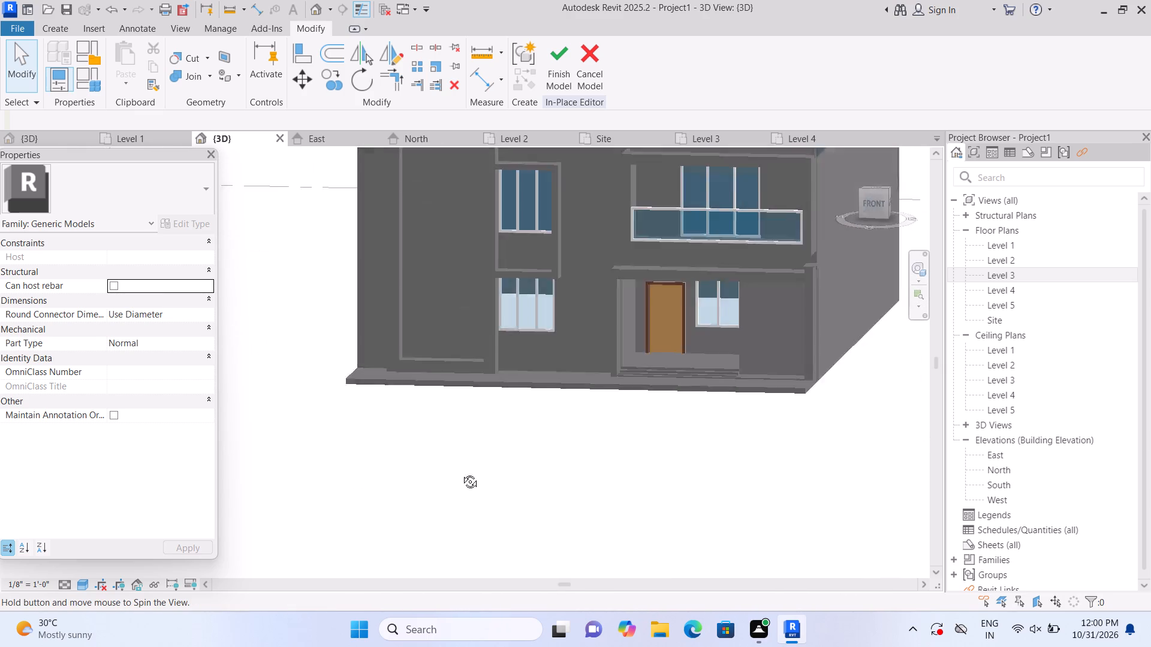
pyautogui.keyDown('shift'); pyautogui.moveTo(461, 473); pyautogui.dragTo(424, 506, button='middle'); pyautogui.keyUp('shift')
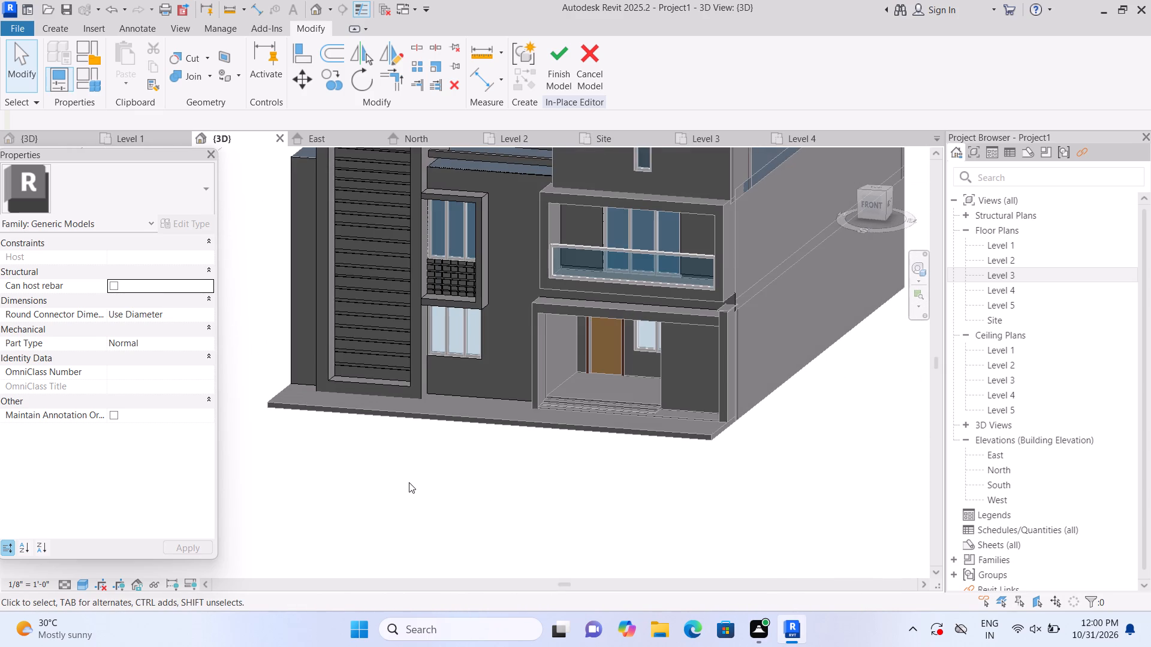
pyautogui.scroll(-1, 409, 482)
pyautogui.moveTo(417, 487); pyautogui.dragTo(426, 546, button='middle')
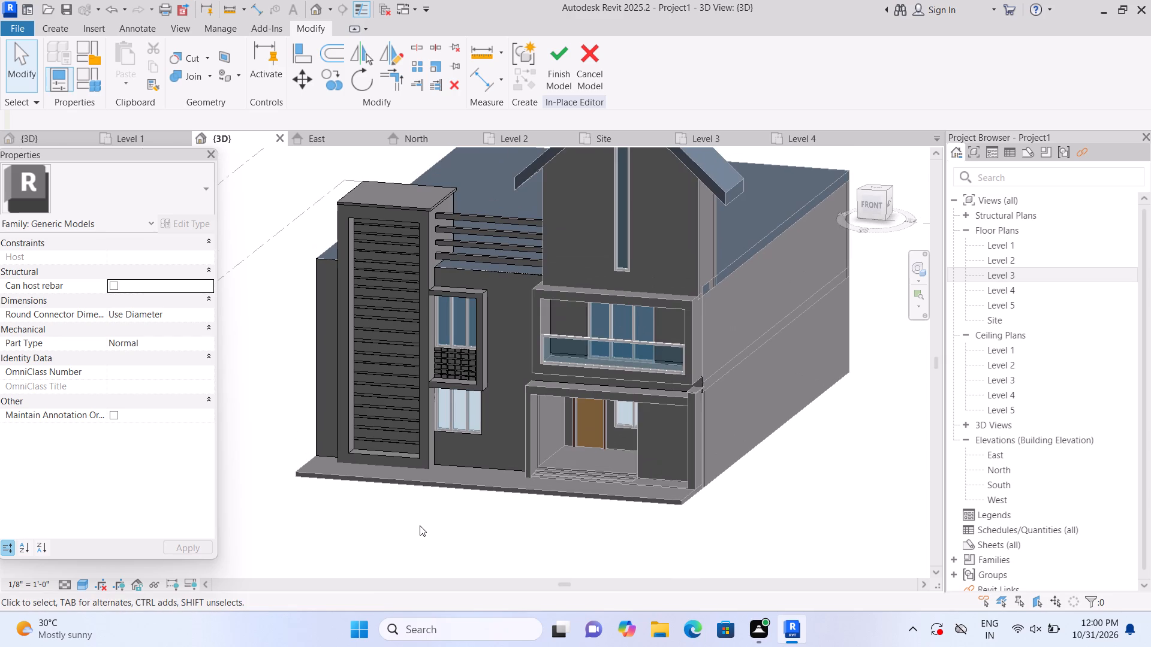
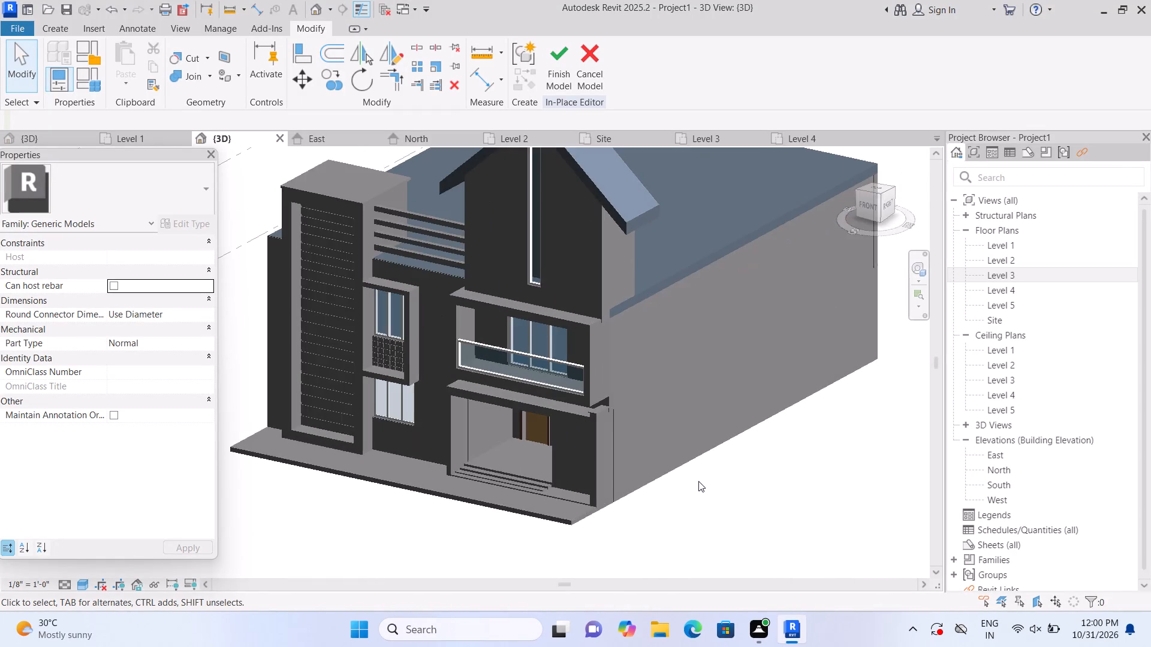
# Examine the front facade and side wall, including the recessed void in the grooved tower.
pyautogui.moveTo(729, 503); pyautogui.dragTo(806, 556, button='middle')
pyautogui.moveTo(781, 542); pyautogui.dragTo(762, 464, button='middle')
pyautogui.scroll(1, 781, 541)
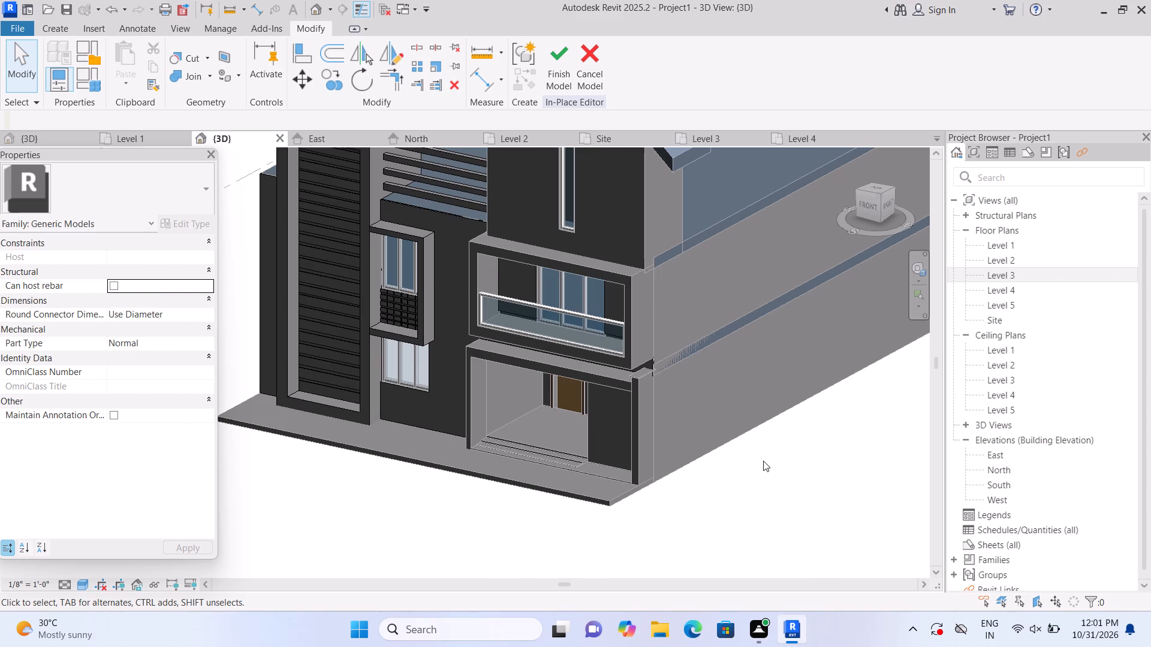
pyautogui.scroll(-2, 751, 494)
pyautogui.moveTo(762, 489); pyautogui.dragTo(710, 530, button='middle')
pyautogui.scroll(2, 702, 530)
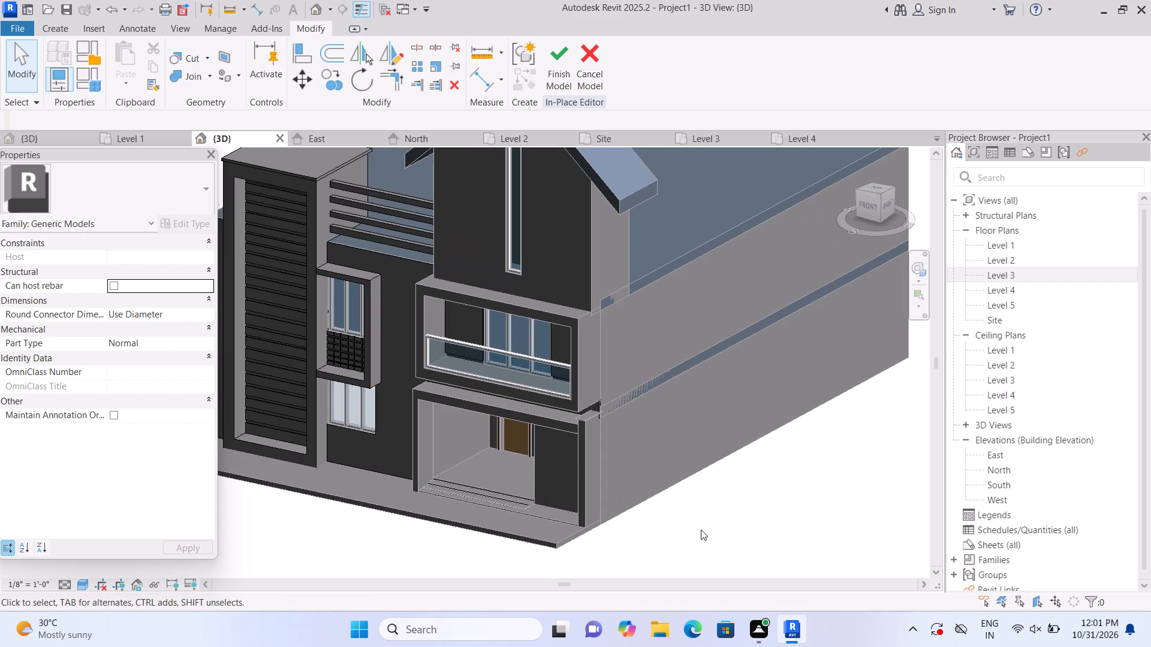
pyautogui.scroll(-1, 701, 530)
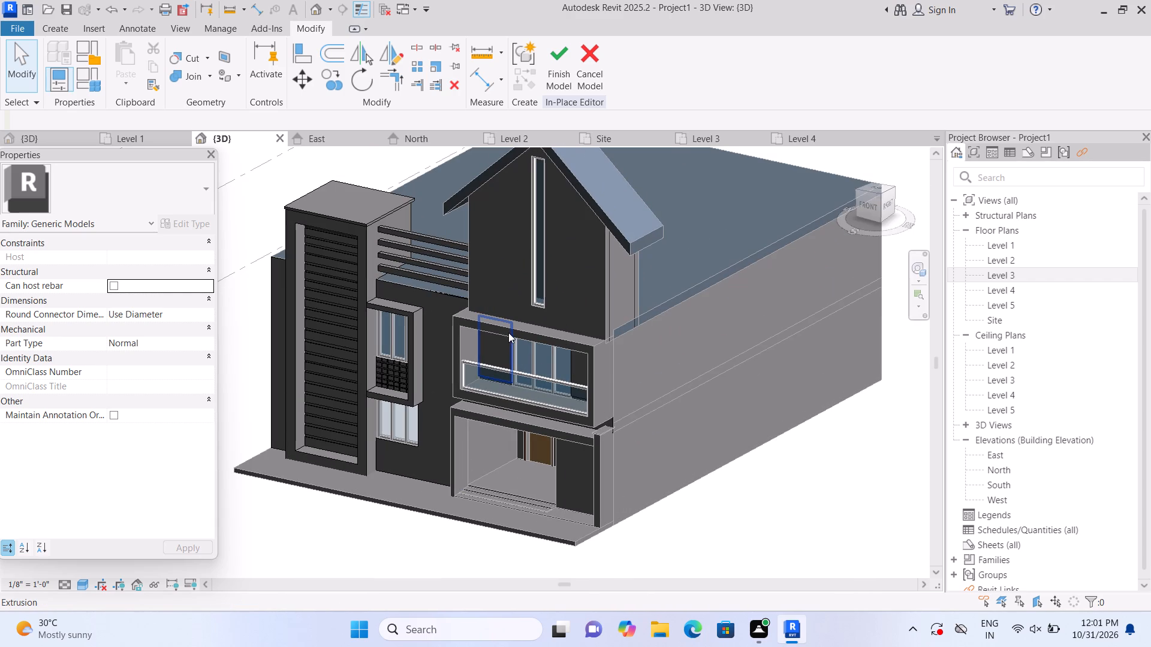
pyautogui.click(297, 259)
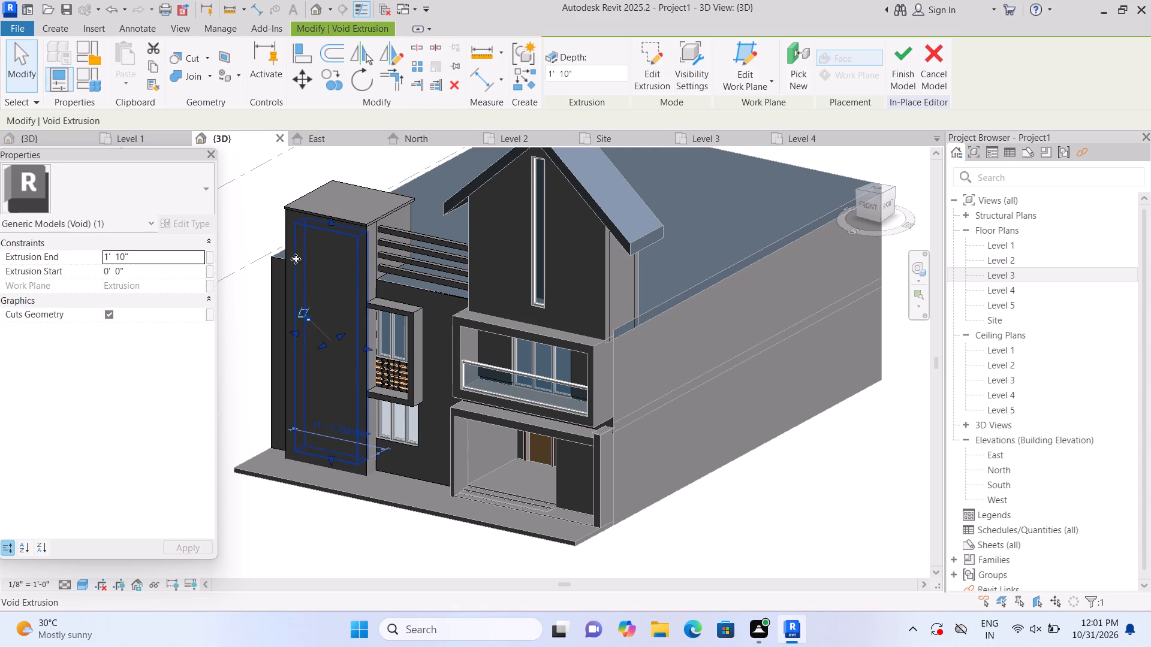
pyautogui.click(373, 165)
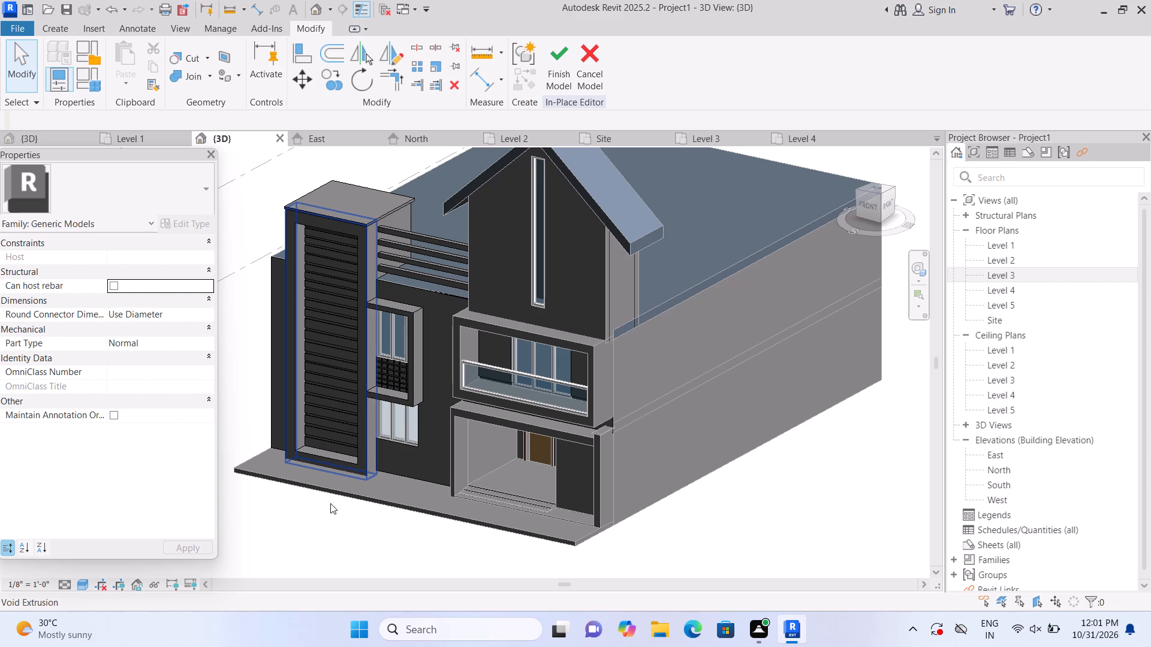
# Inspect the corner where the entrance porch slab meets the side wall below the balcony, and the entrance steps.
pyautogui.scroll(12, 617, 490)
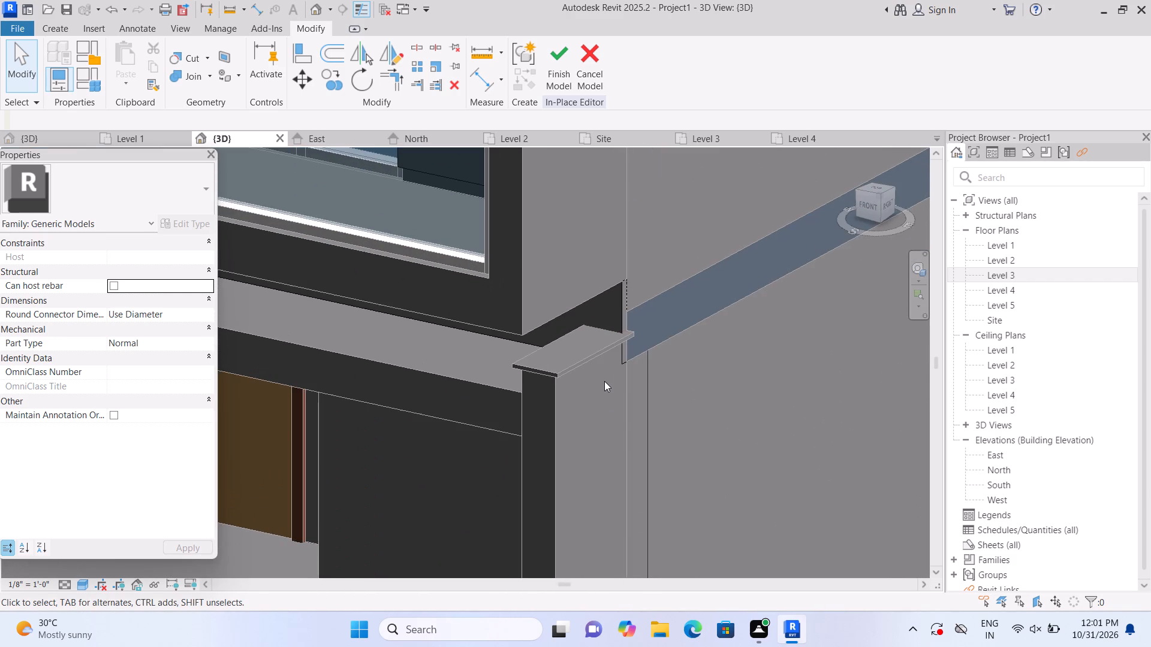
pyautogui.scroll(-4, 604, 381)
pyautogui.scroll(-1, 678, 395)
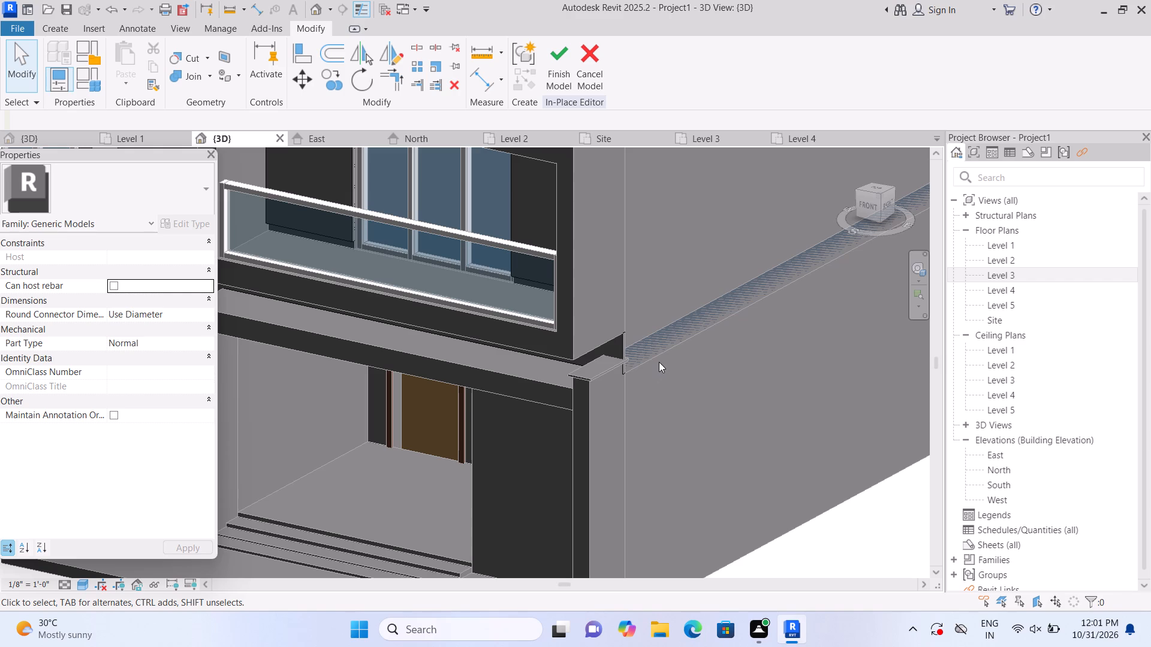
pyautogui.scroll(-2, 688, 365)
pyautogui.moveTo(677, 401); pyautogui.dragTo(660, 355, button='middle')
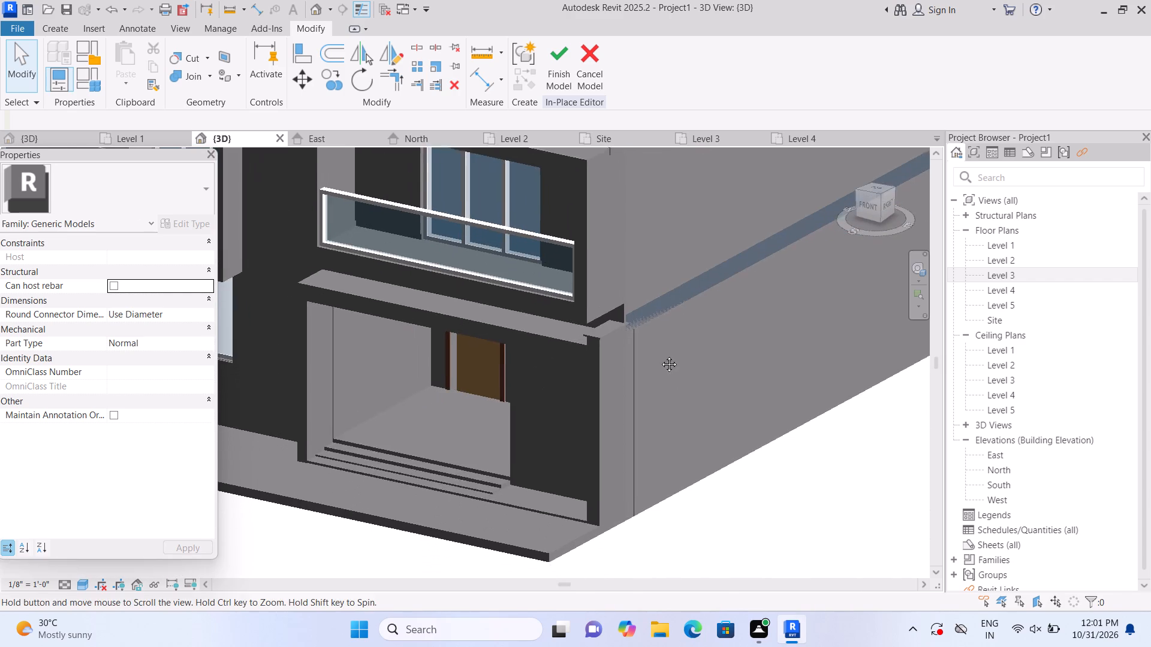
pyautogui.moveTo(660, 355); pyautogui.dragTo(661, 355, button='middle')
pyautogui.scroll(1, 639, 326)
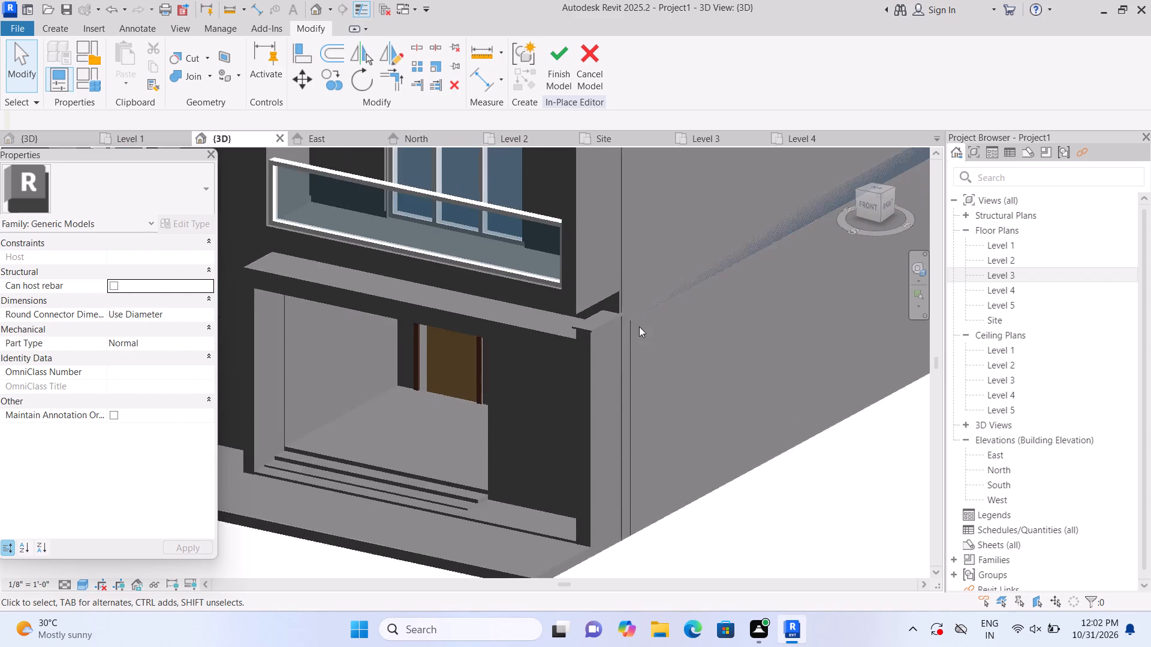
pyautogui.scroll(12, 639, 326)
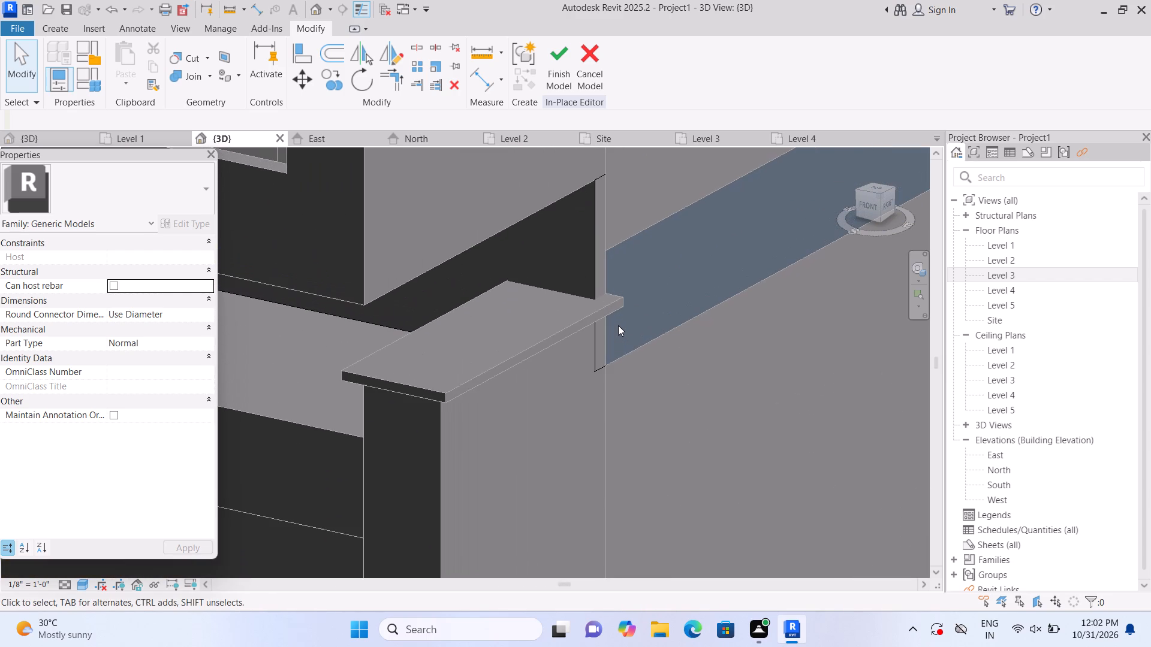
pyautogui.scroll(-13, 618, 325)
pyautogui.scroll(-1, 634, 389)
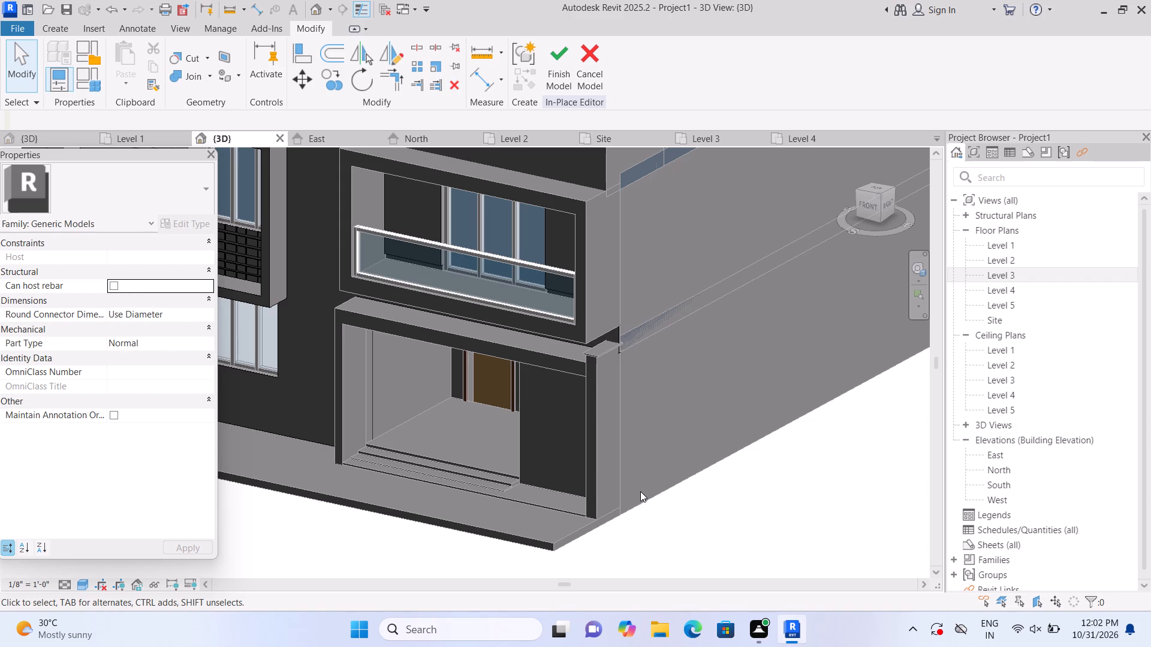
pyautogui.scroll(-4, 646, 489)
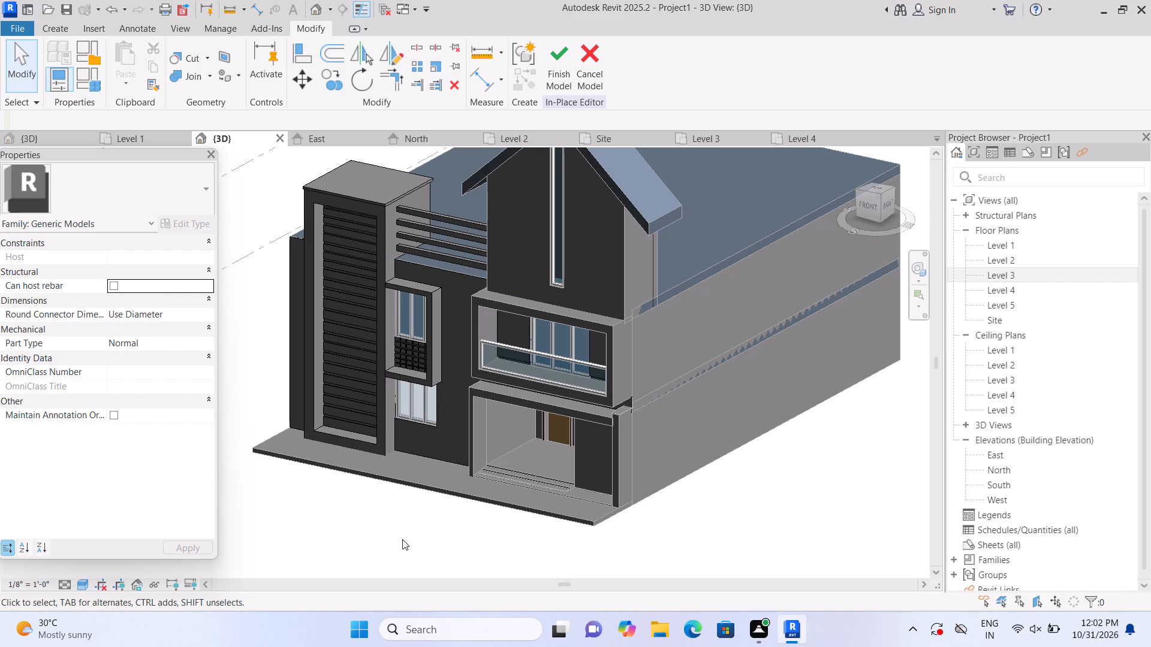
pyautogui.scroll(1, 480, 518)
pyautogui.scroll(3, 526, 488)
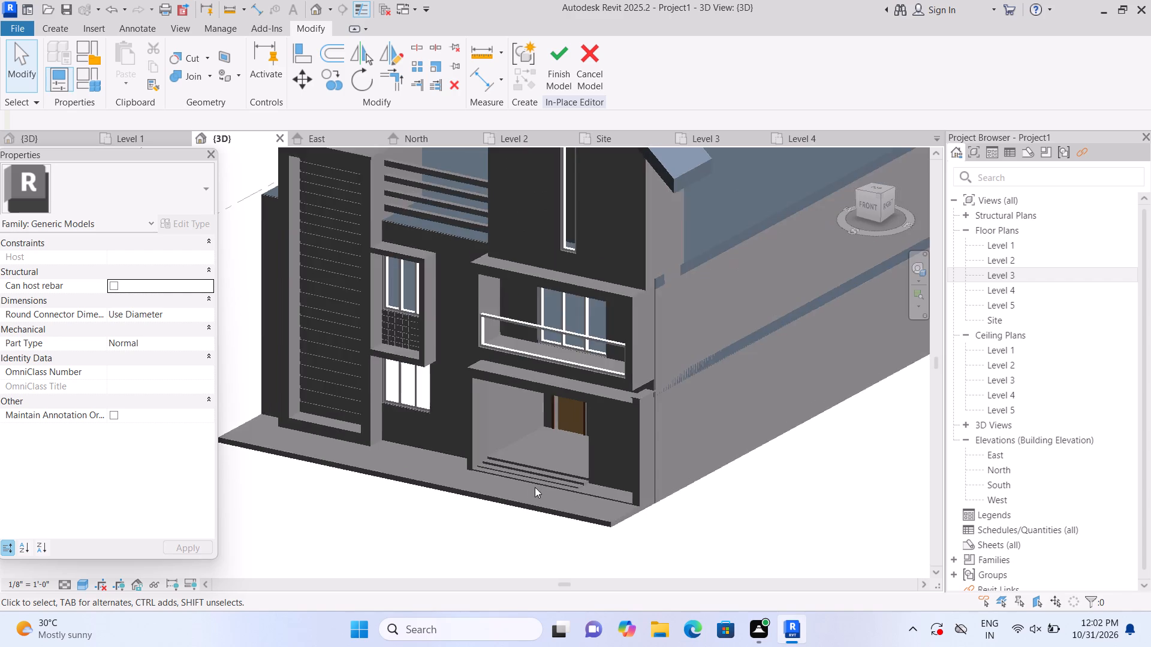
pyautogui.scroll(10, 535, 487)
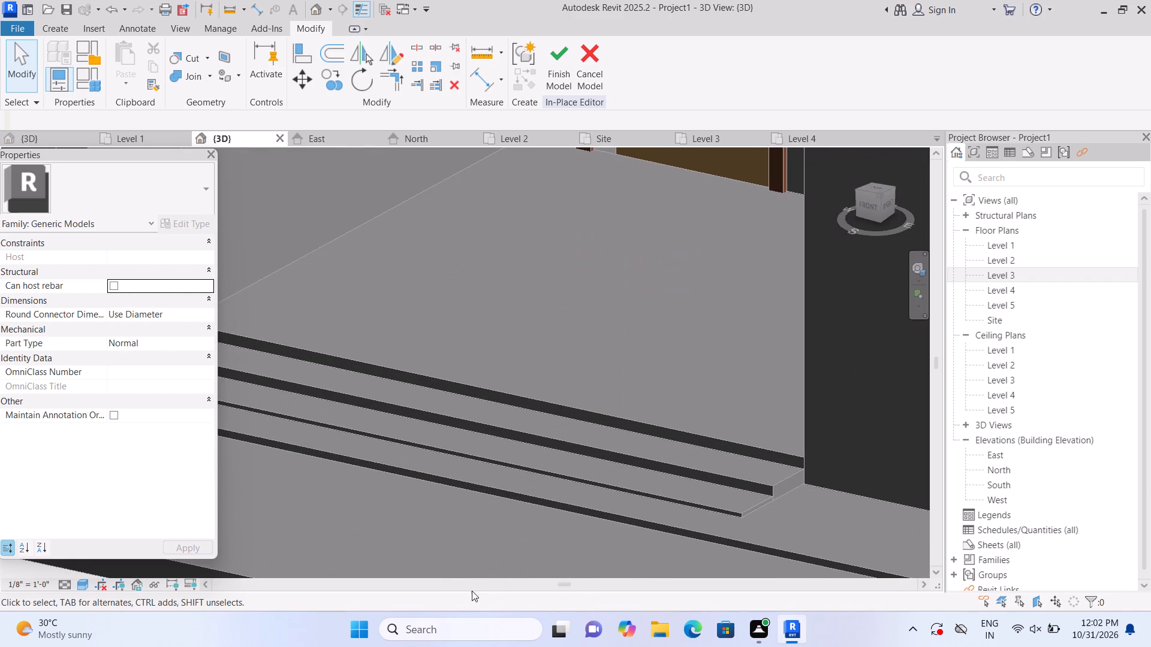
pyautogui.scroll(-1, 482, 554)
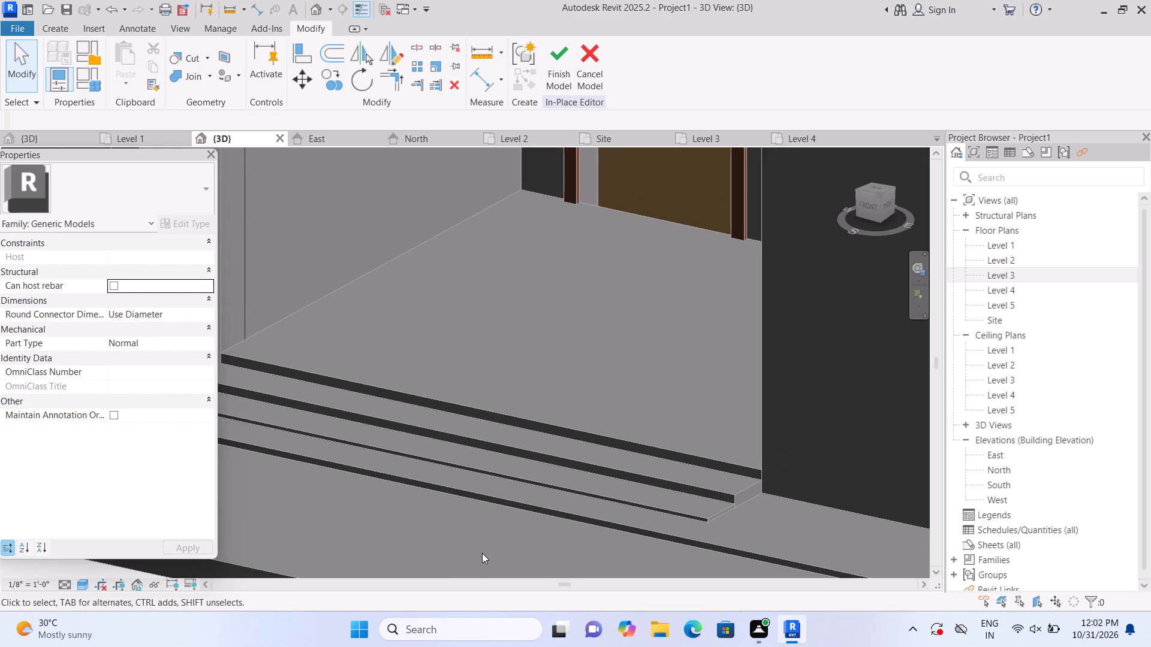
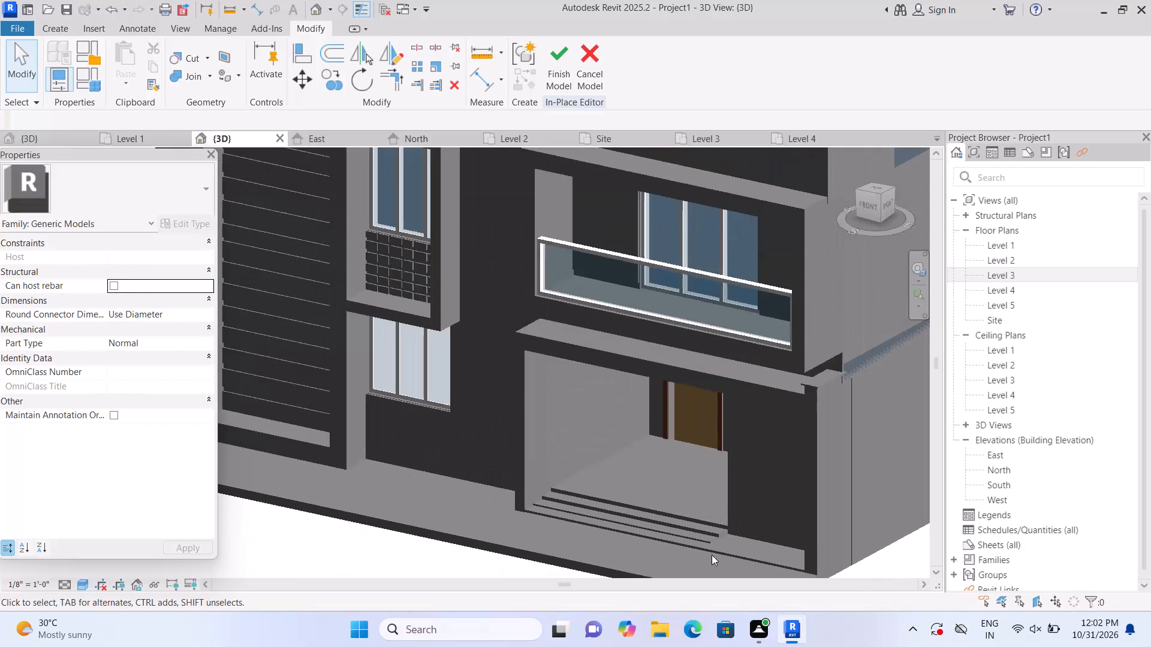
# Finish the in-place porch model and dismiss the save reminder without saving.
pyautogui.scroll(-2, 740, 507)
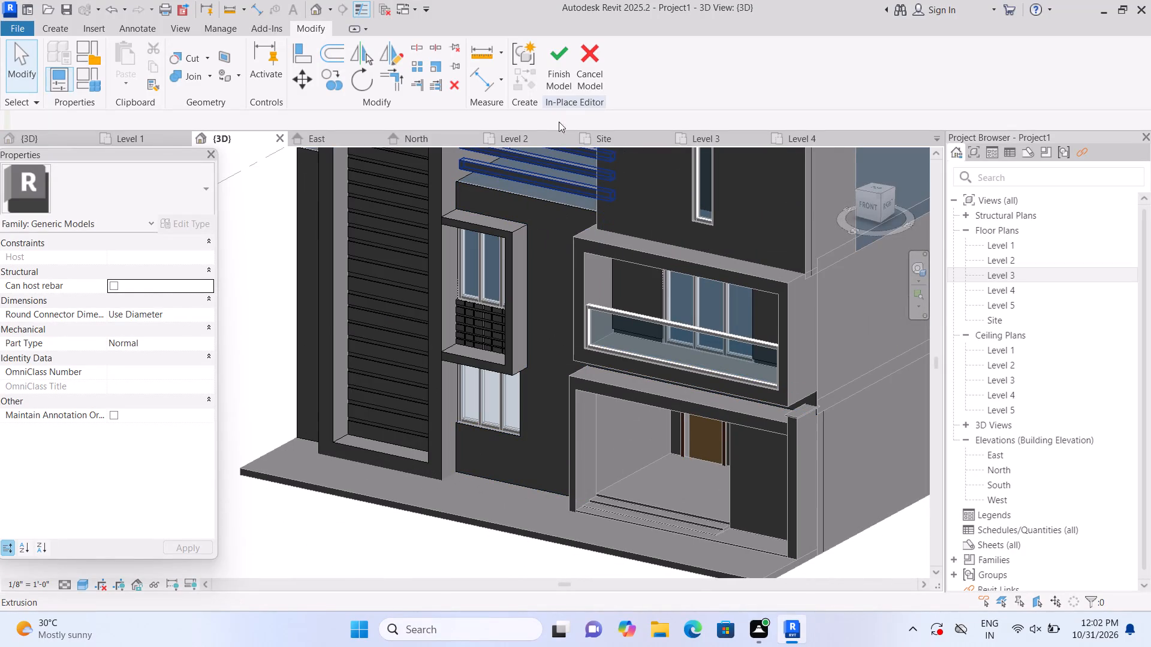
pyautogui.click(559, 83)
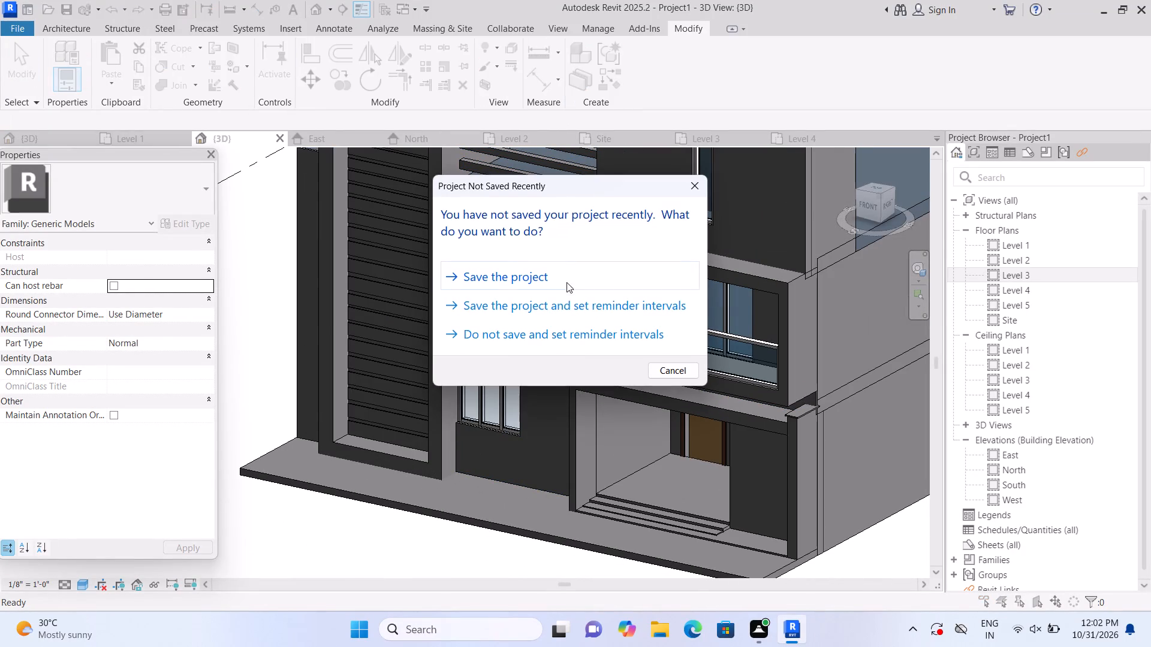
pyautogui.click(692, 183)
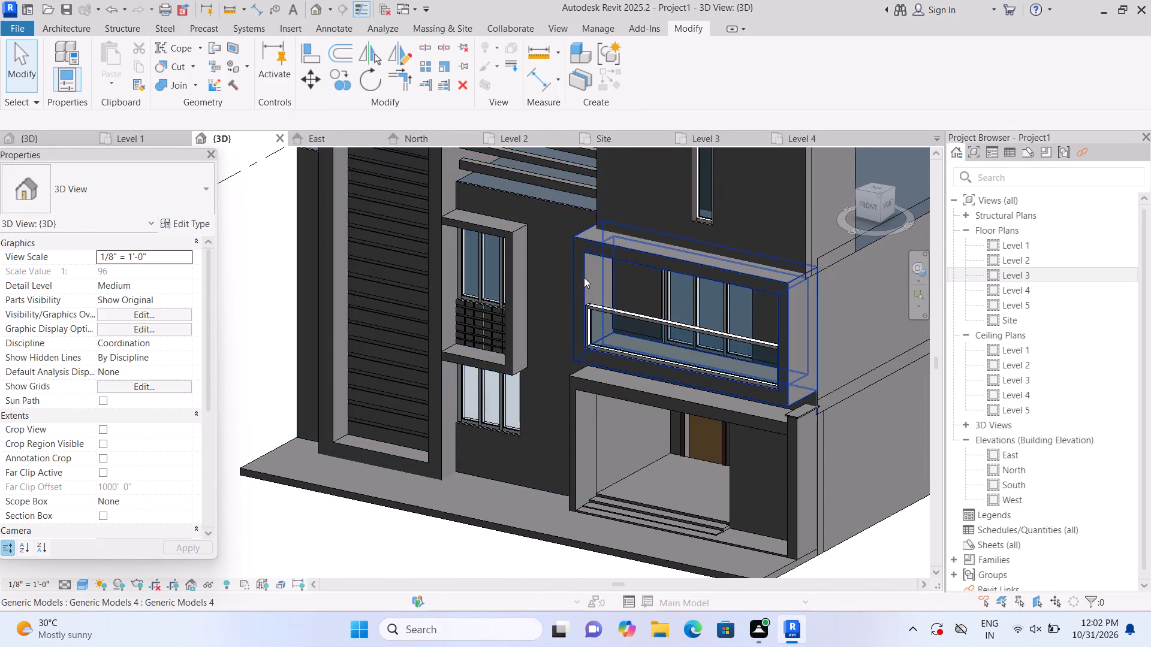
# Open the facade model for in-place editing and inspect the void extrusion that cuts the tower's horizontal grooves.
pyautogui.moveTo(588, 285); pyautogui.dragTo(587, 357, button='middle')
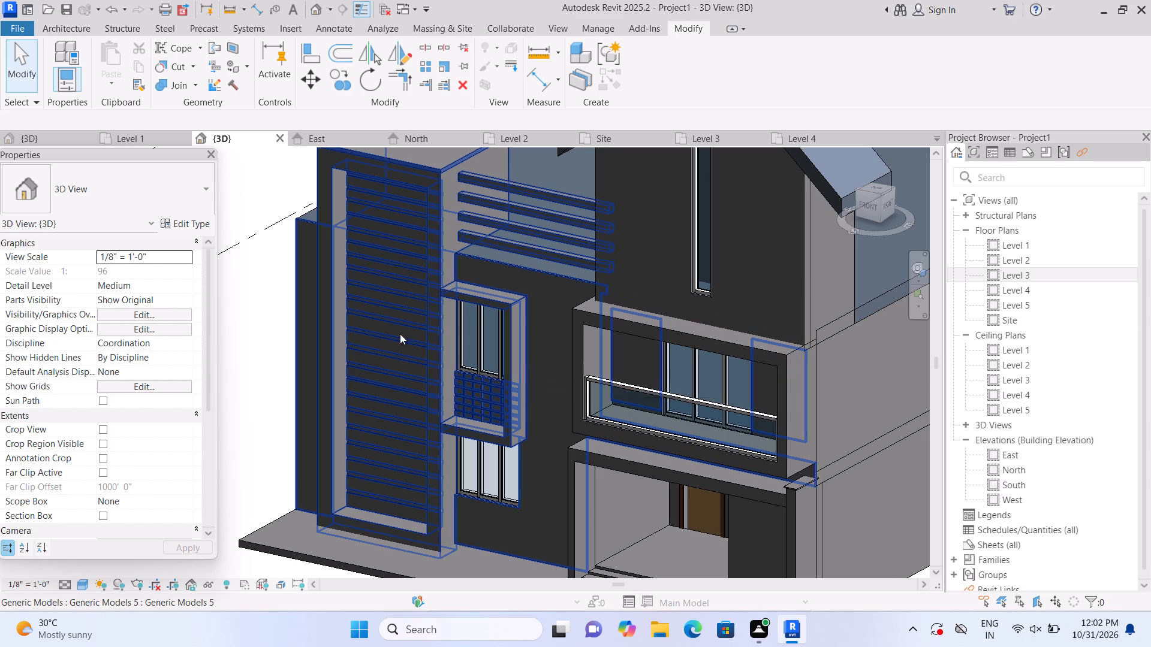
pyautogui.moveTo(351, 383); pyautogui.dragTo(358, 388, button='middle')
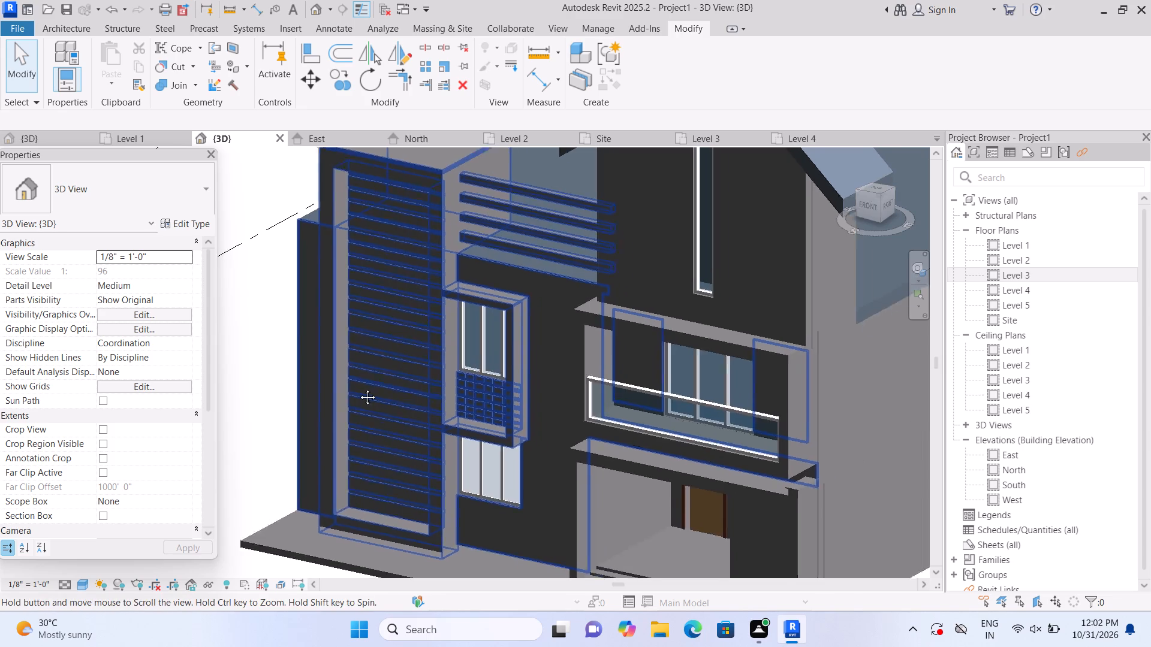
pyautogui.moveTo(358, 388); pyautogui.dragTo(409, 411, button='middle')
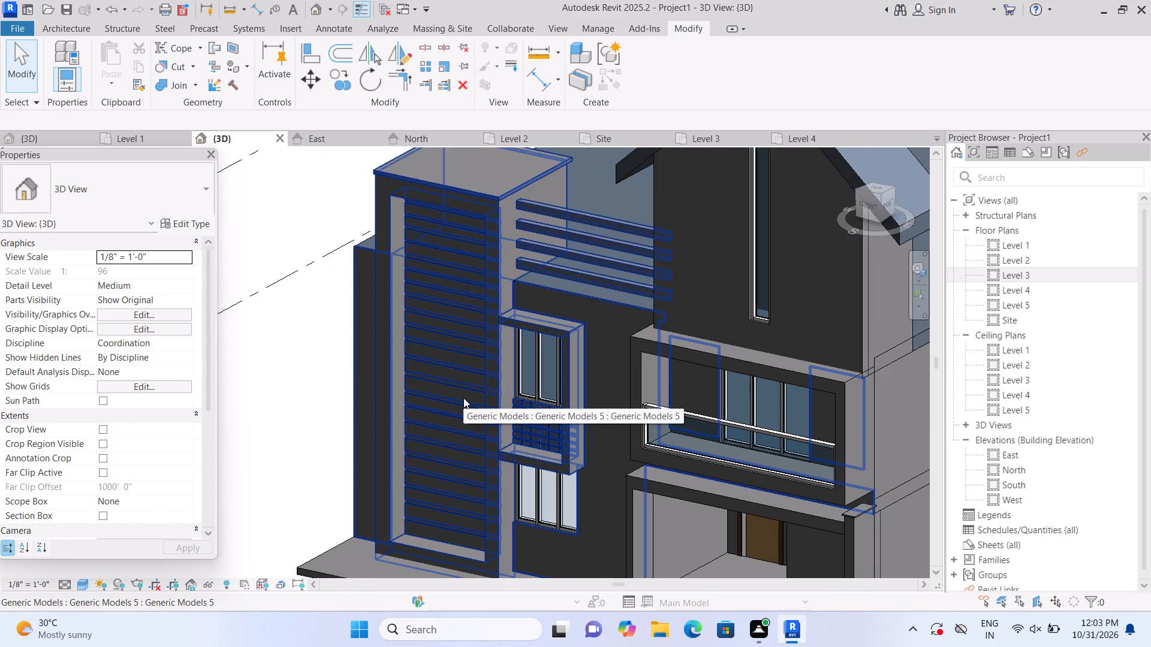
pyautogui.doubleClick(463, 398)
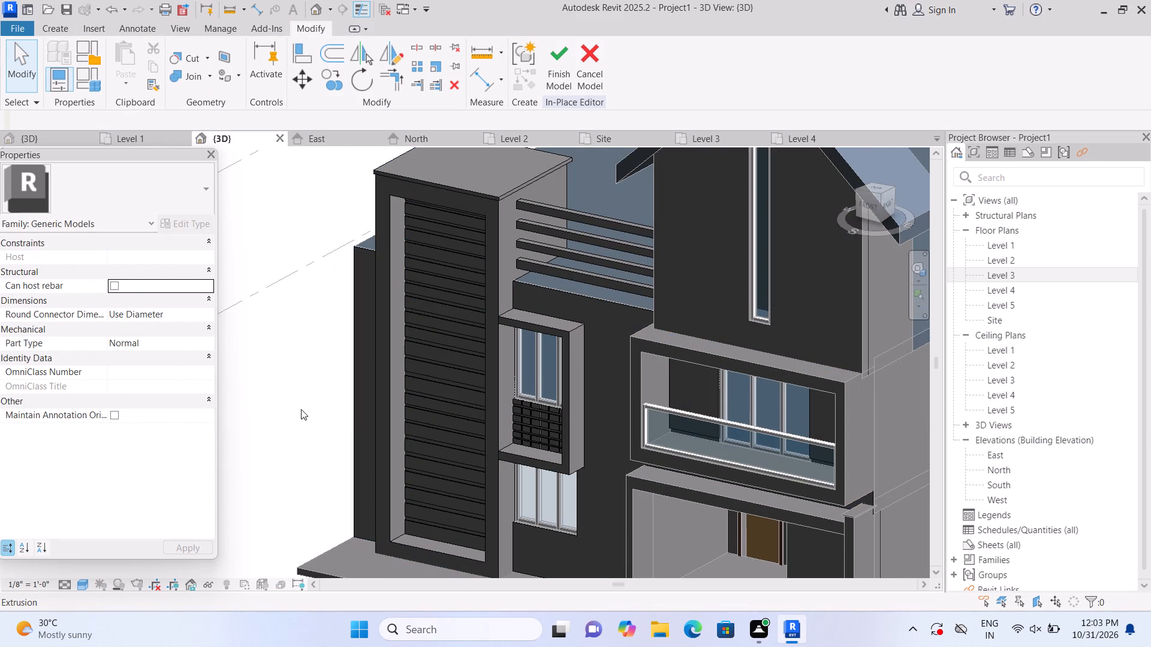
pyautogui.click(443, 386)
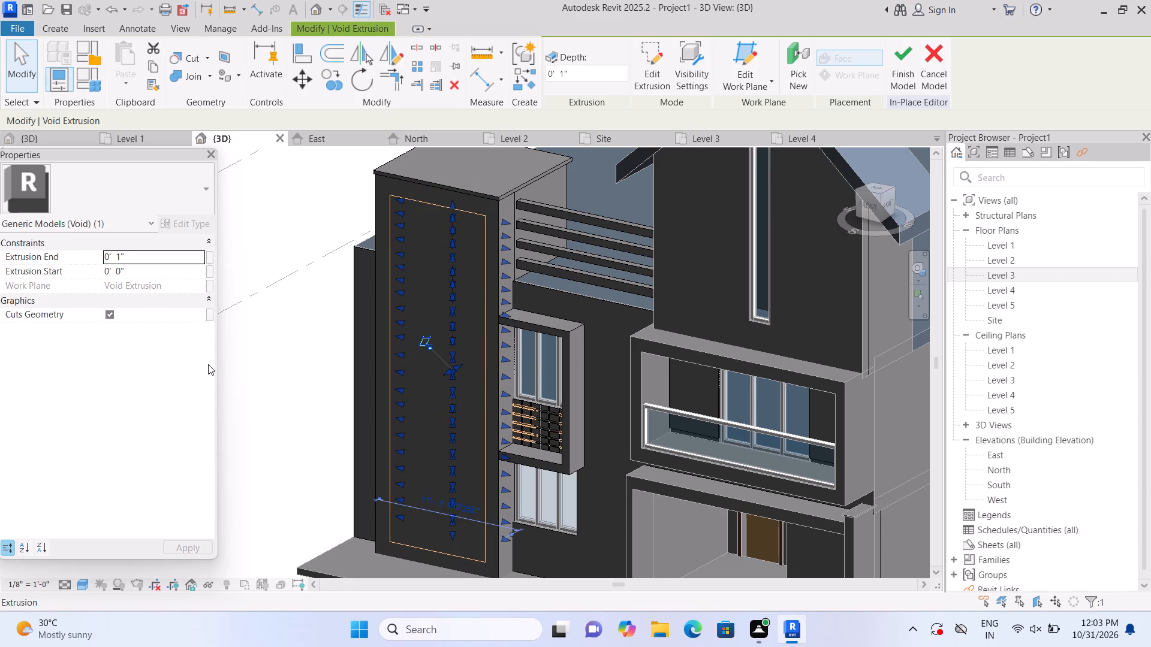
pyautogui.click(260, 321)
pyautogui.scroll(-1, 287, 356)
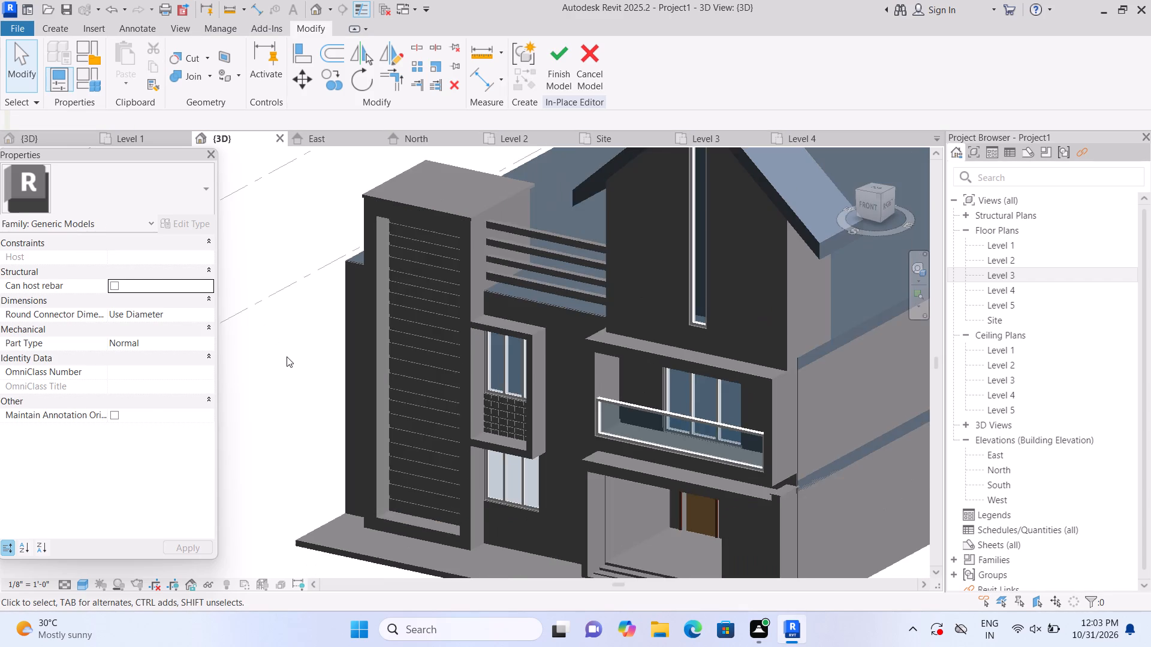
pyautogui.moveTo(287, 356); pyautogui.dragTo(278, 347, button='middle')
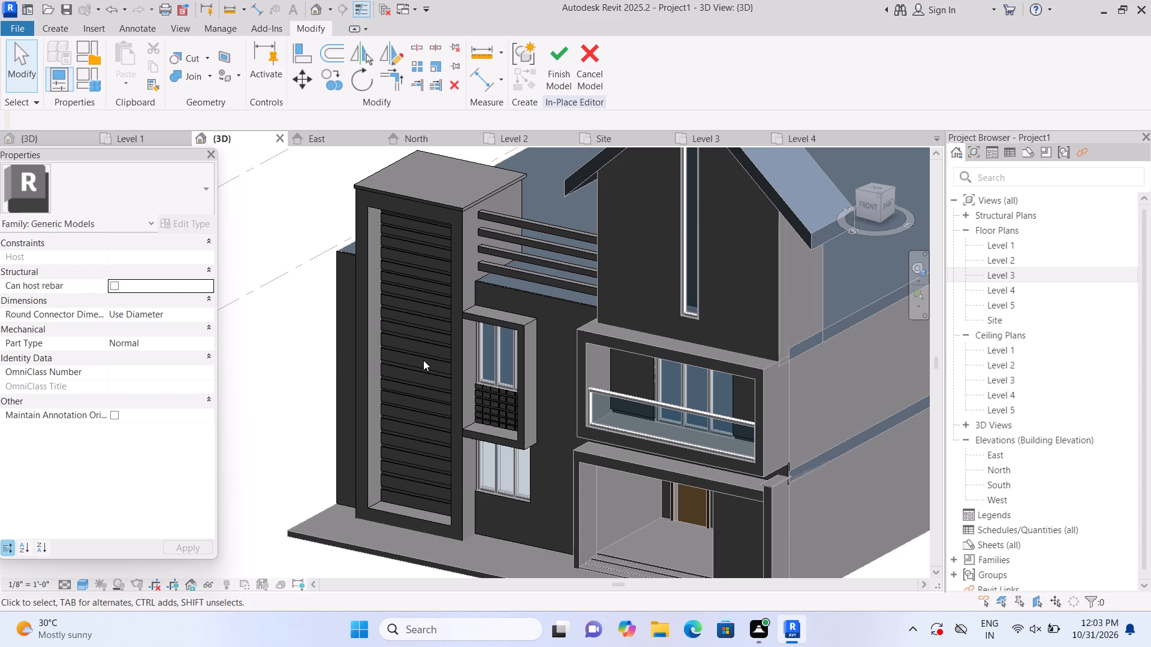
# Check the void grid below the upper window, then open and close the sketch of the narrow cladding panel beside the tower.
pyautogui.doubleClick(496, 412)
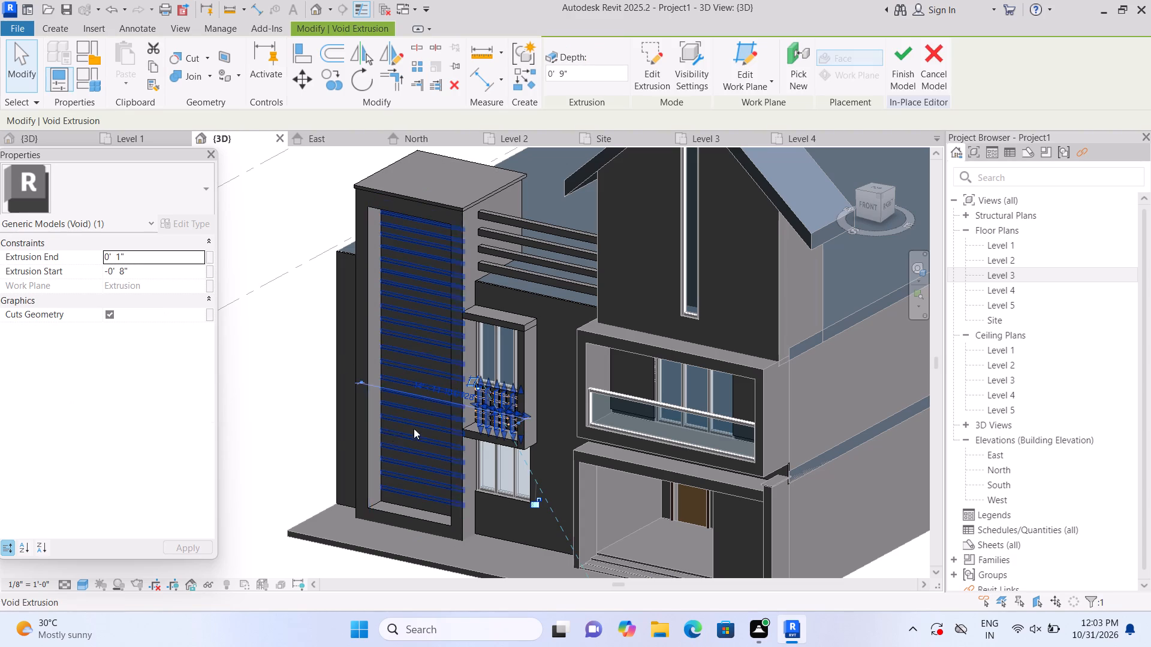
pyautogui.doubleClick(338, 430)
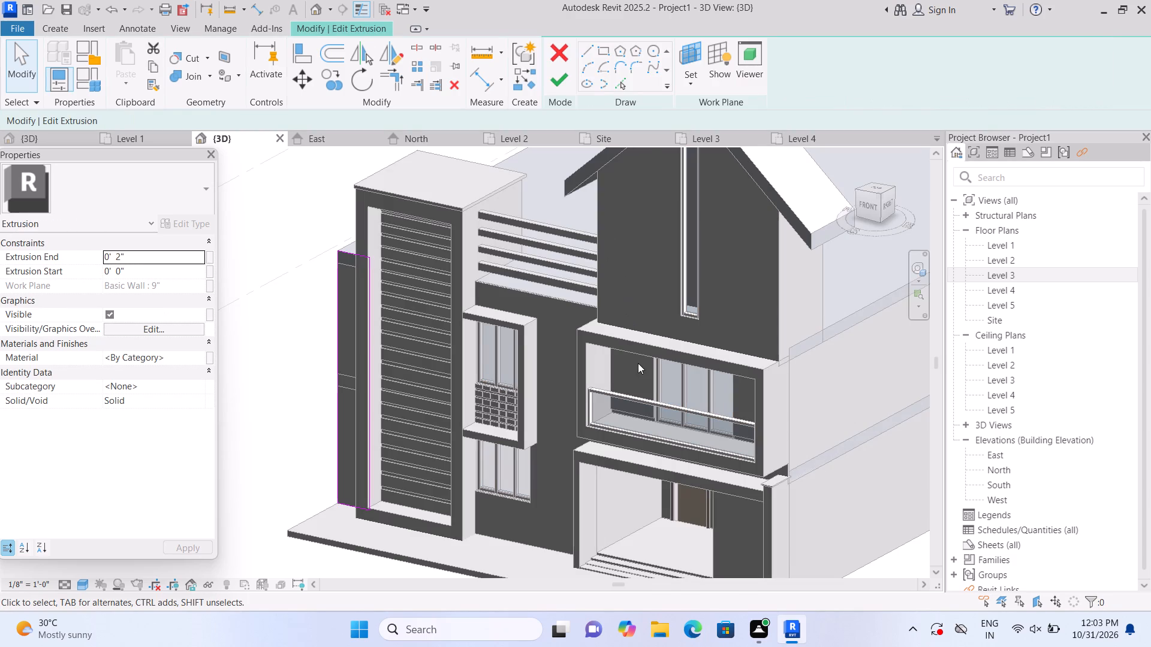
pyautogui.scroll(-1, 638, 351)
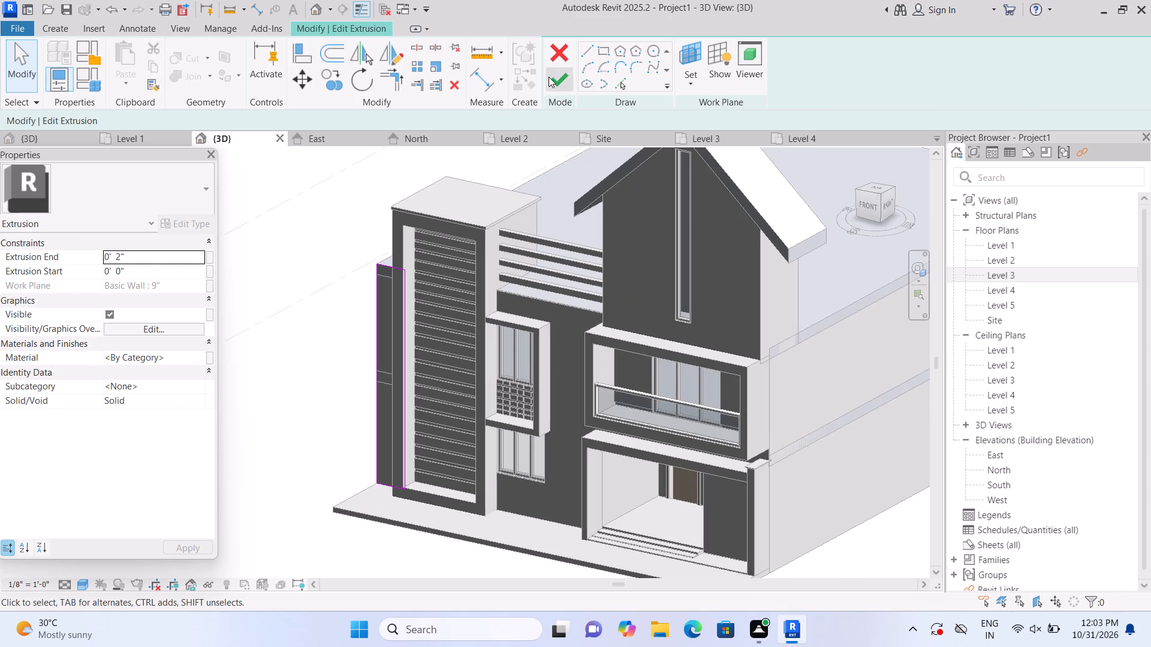
pyautogui.click(550, 77)
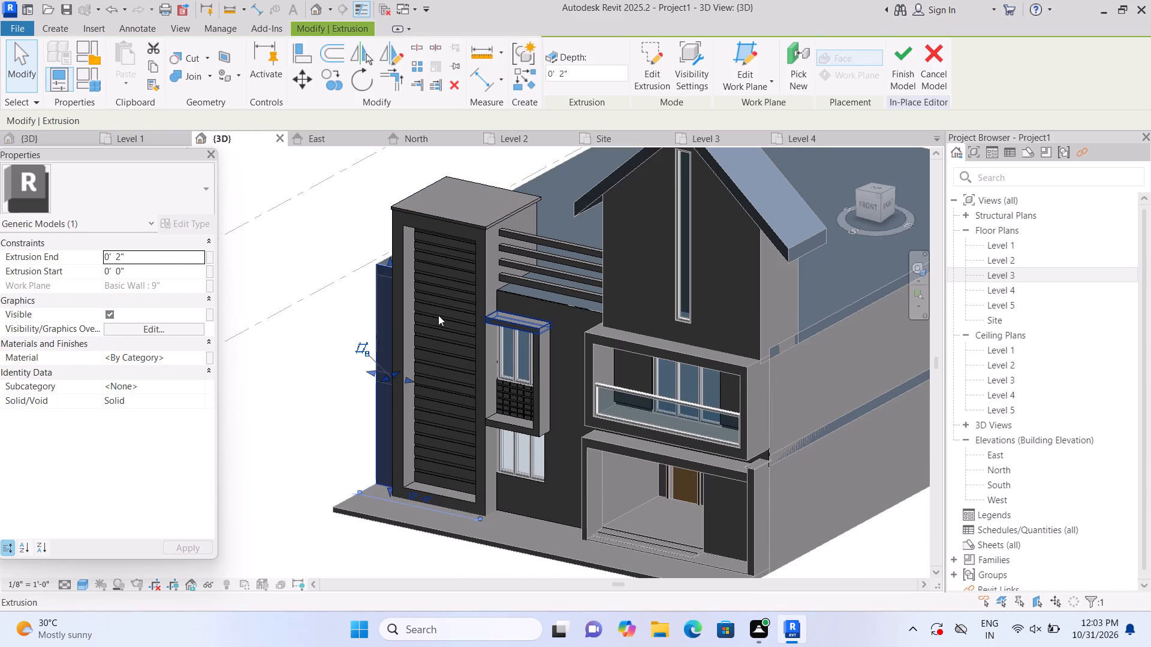
# Review the sketch of the tower's groove void, close it, and finish the in-place facade model.
pyautogui.doubleClick(438, 315)
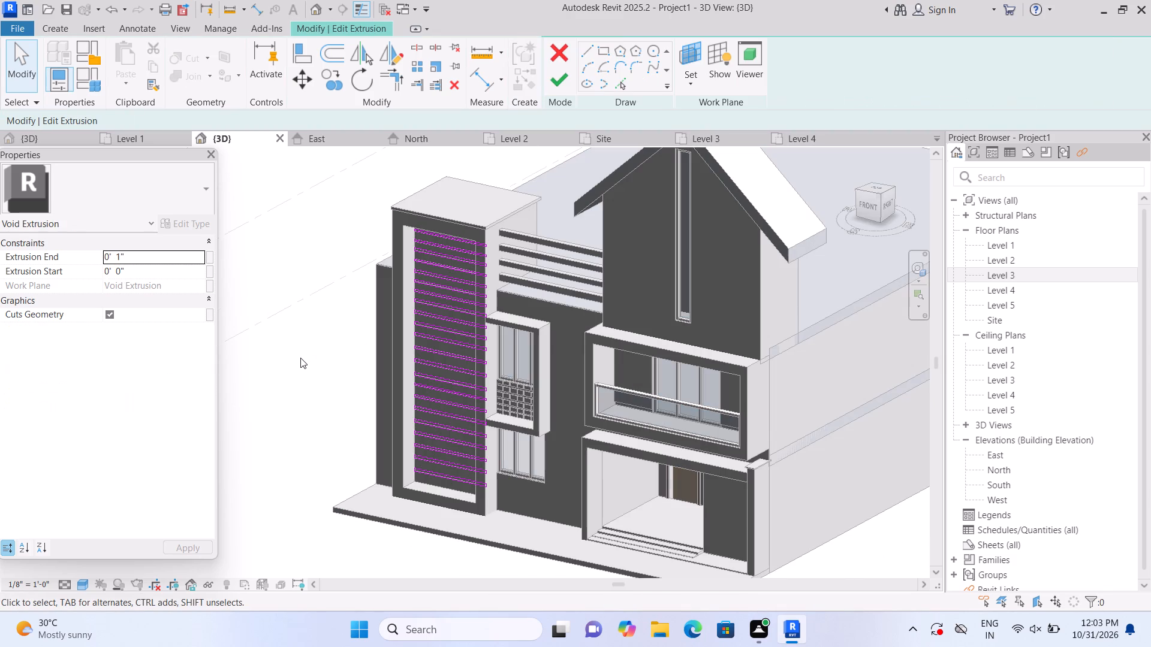
pyautogui.doubleClick(300, 358)
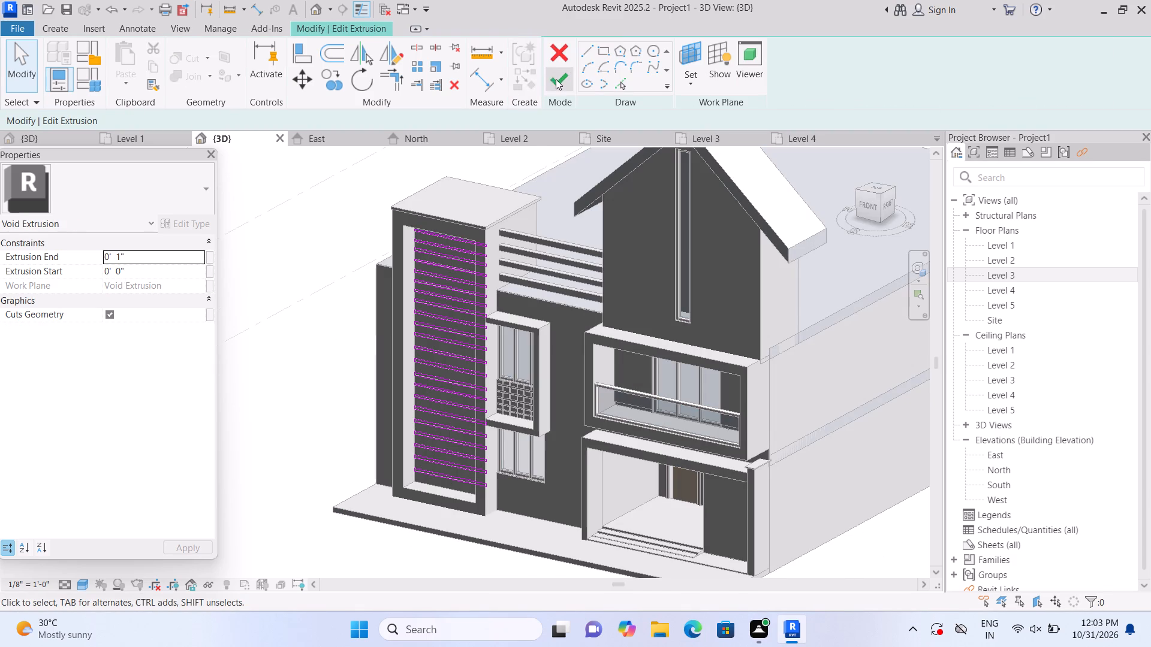
pyautogui.doubleClick(556, 79)
pyautogui.click(335, 307)
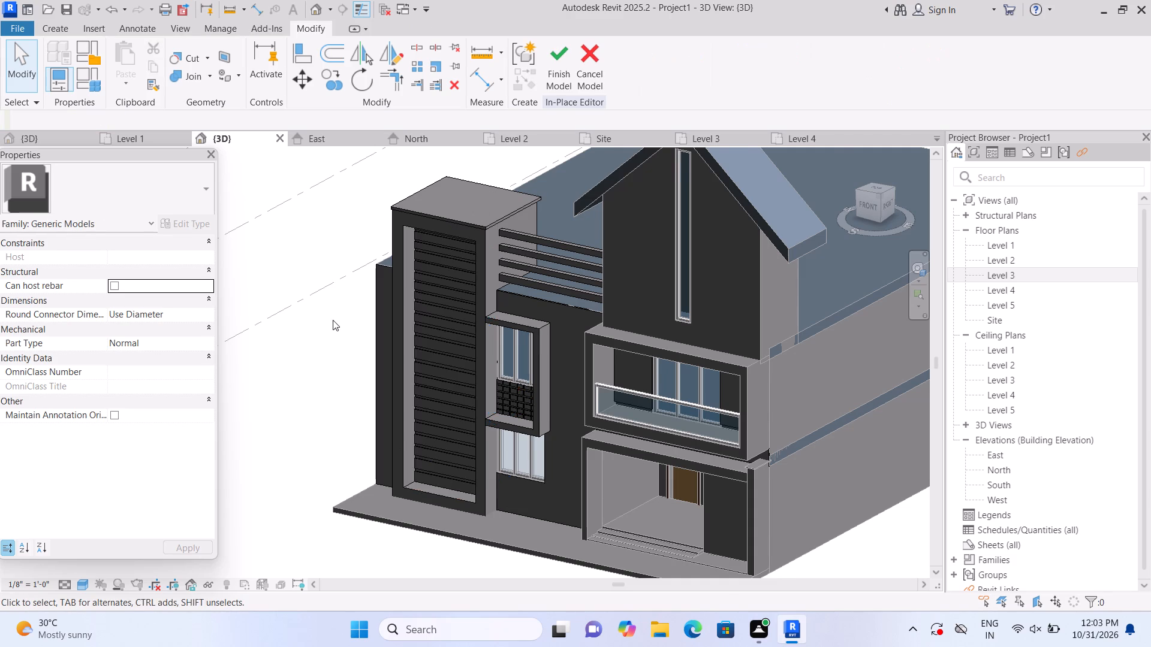
pyautogui.scroll(-1, 323, 316)
pyautogui.click(560, 80)
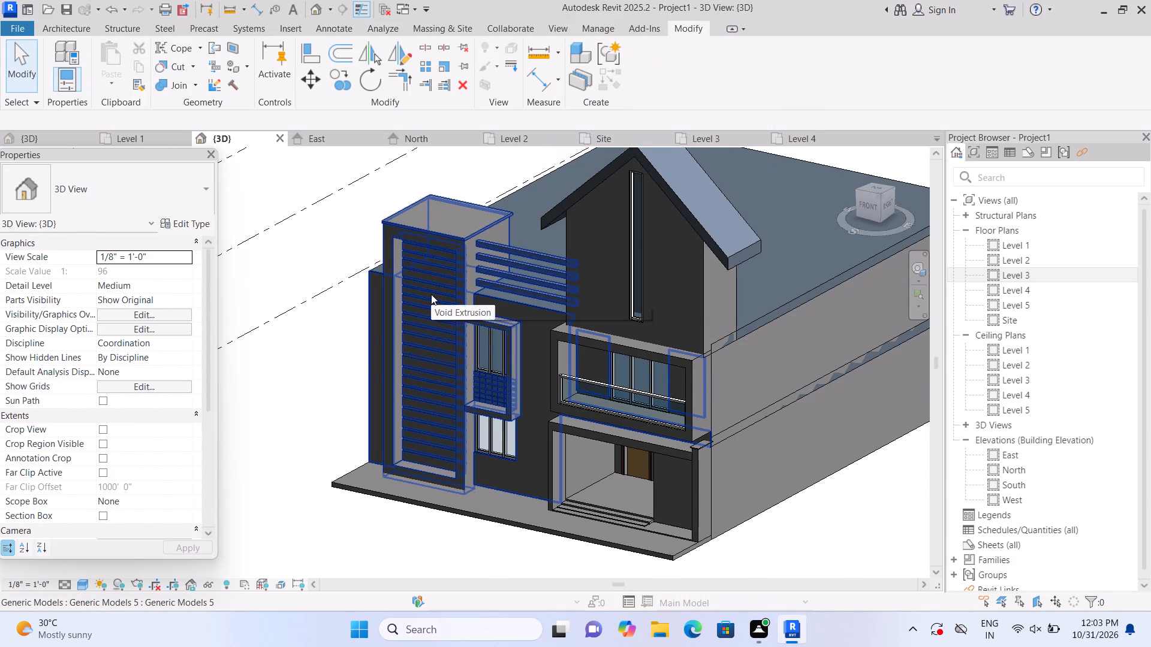
# Open the entrance porch model for in-place editing to check which parts it contains, and finish the model.
pyautogui.doubleClick(431, 294)
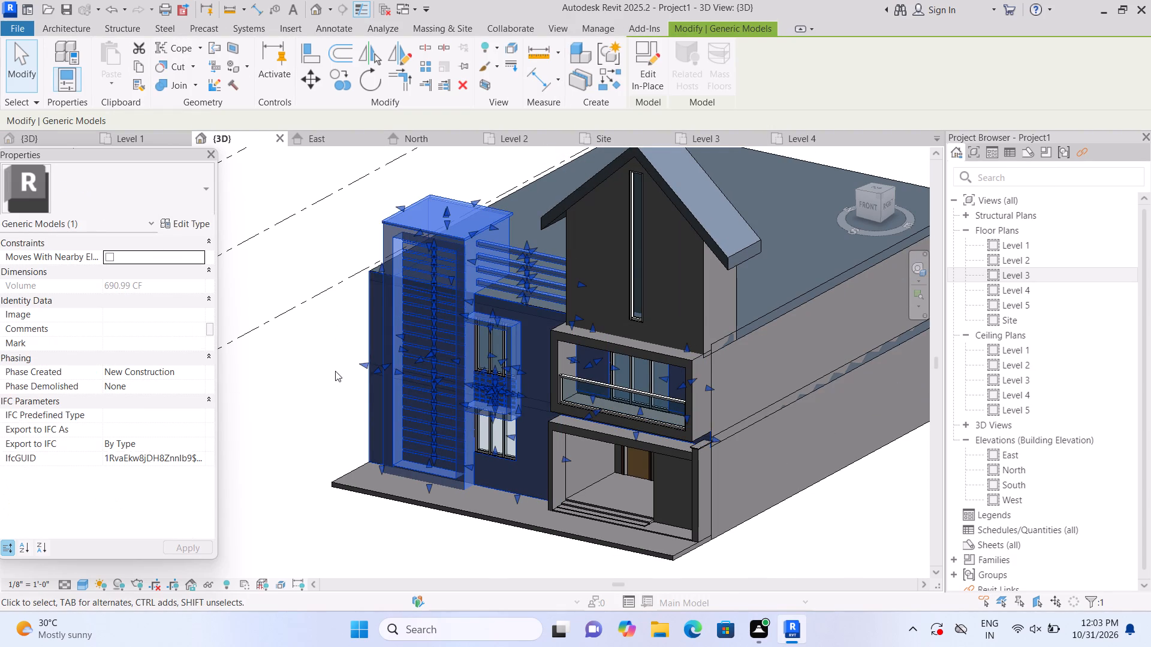
pyautogui.click(335, 371)
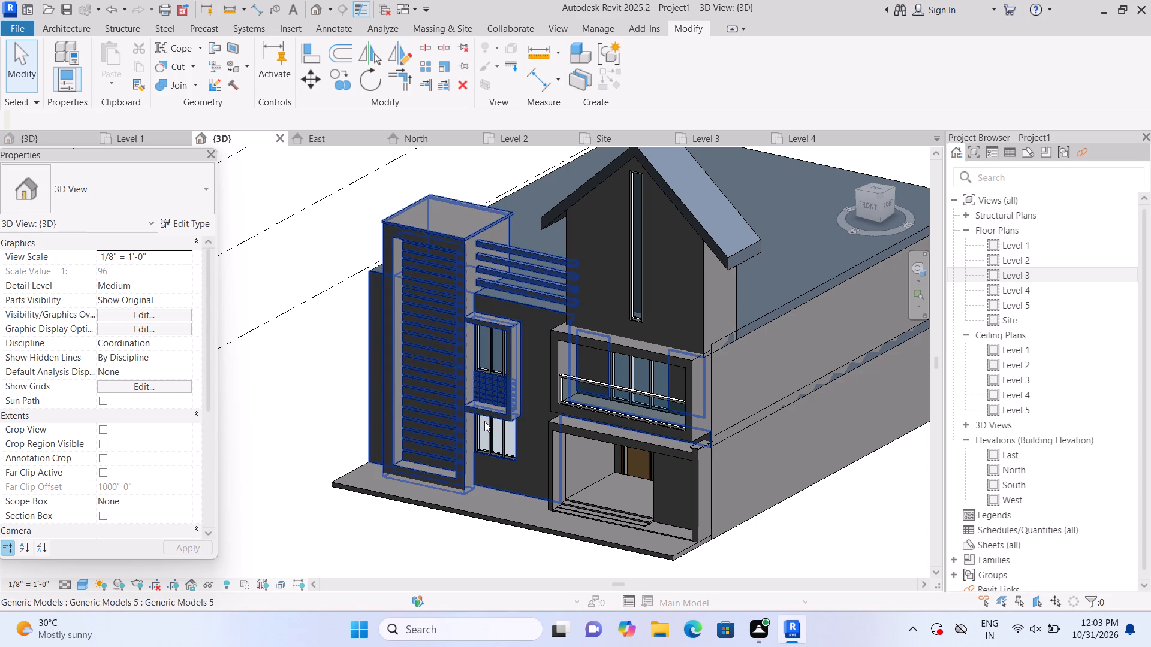
pyautogui.doubleClick(599, 421)
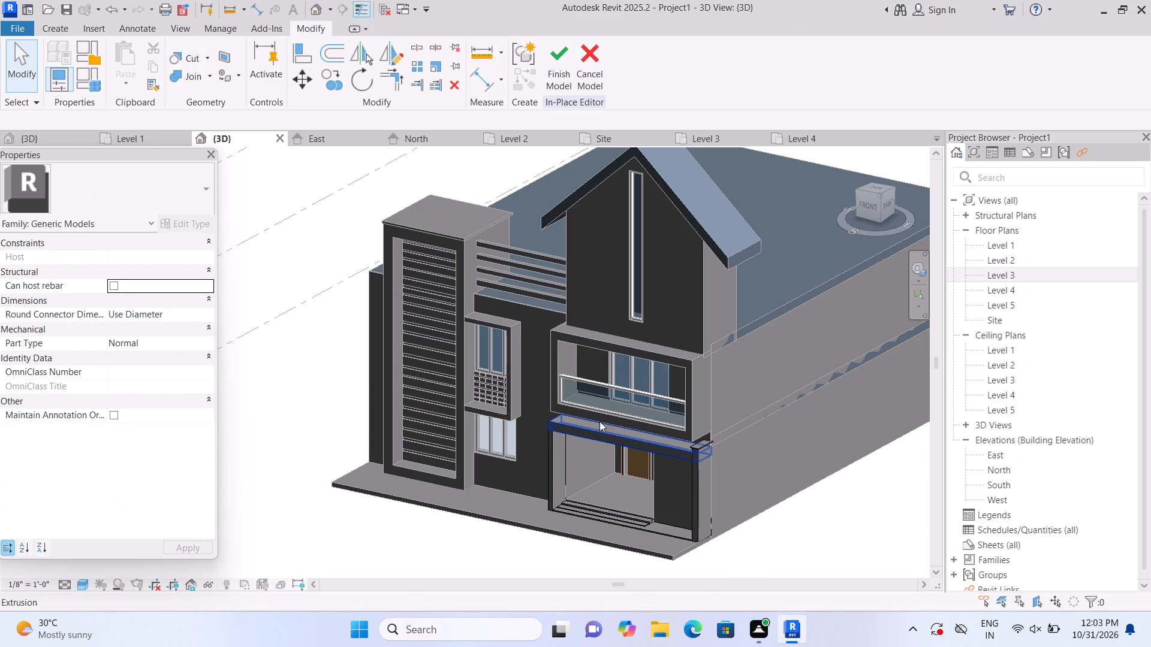
pyautogui.click(312, 398)
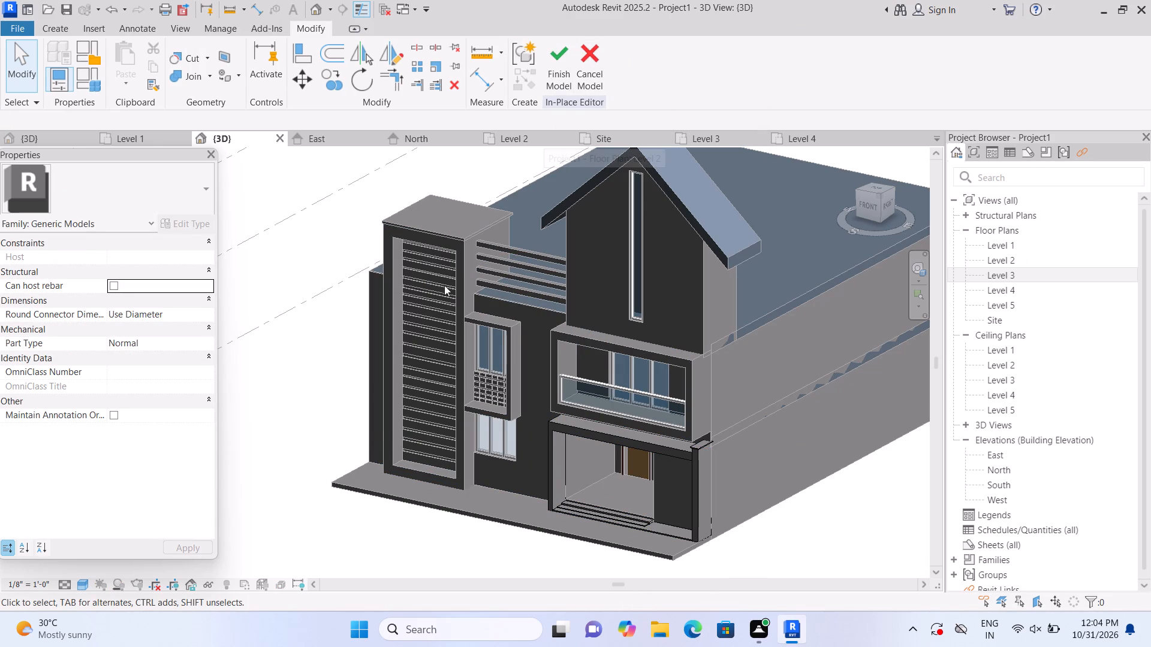
pyautogui.click(561, 79)
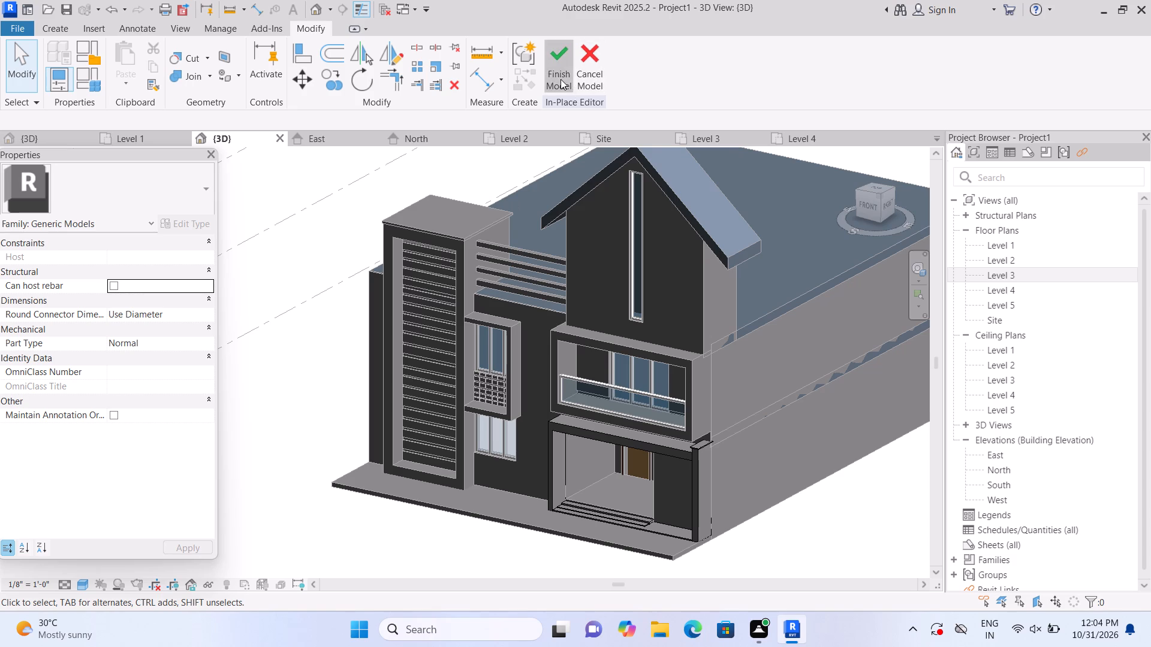
# Reopen the facade model in place, inspect the tower's groove void and the porch corner, and finish the model.
pyautogui.doubleClick(454, 313)
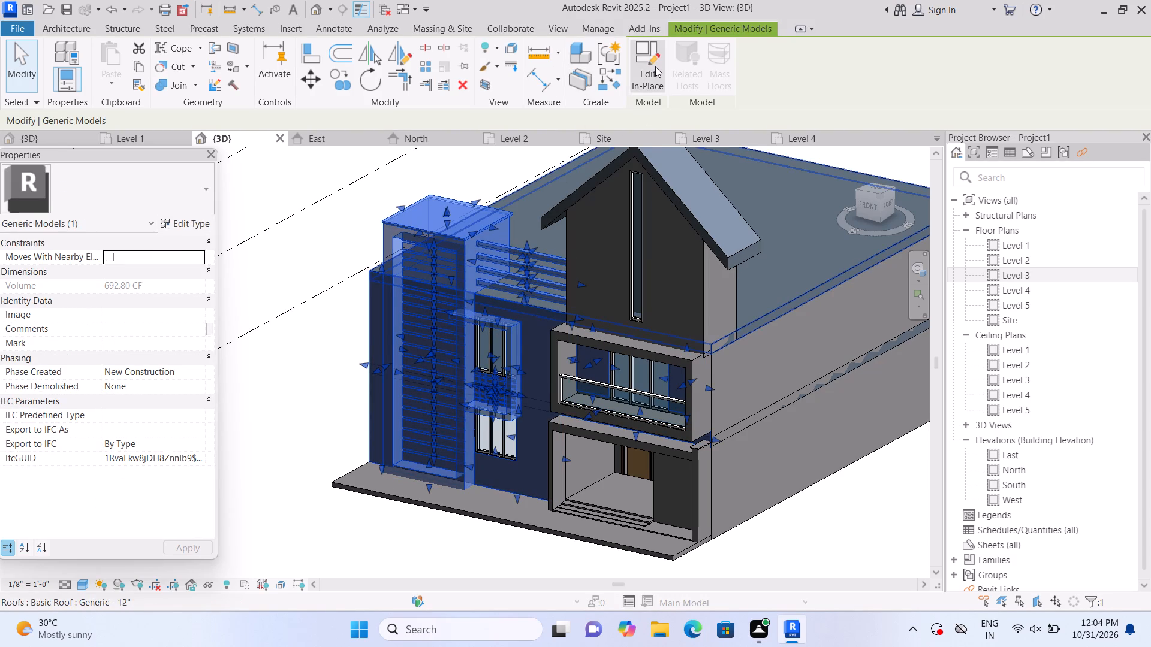
pyautogui.doubleClick(655, 66)
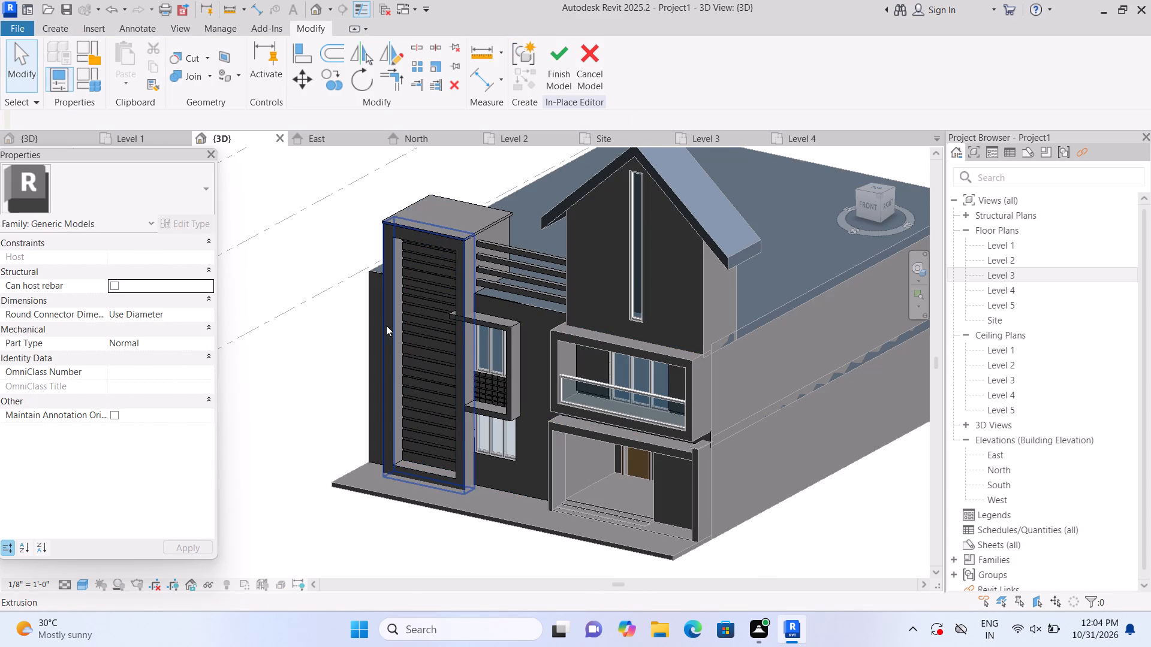
pyautogui.click(404, 318)
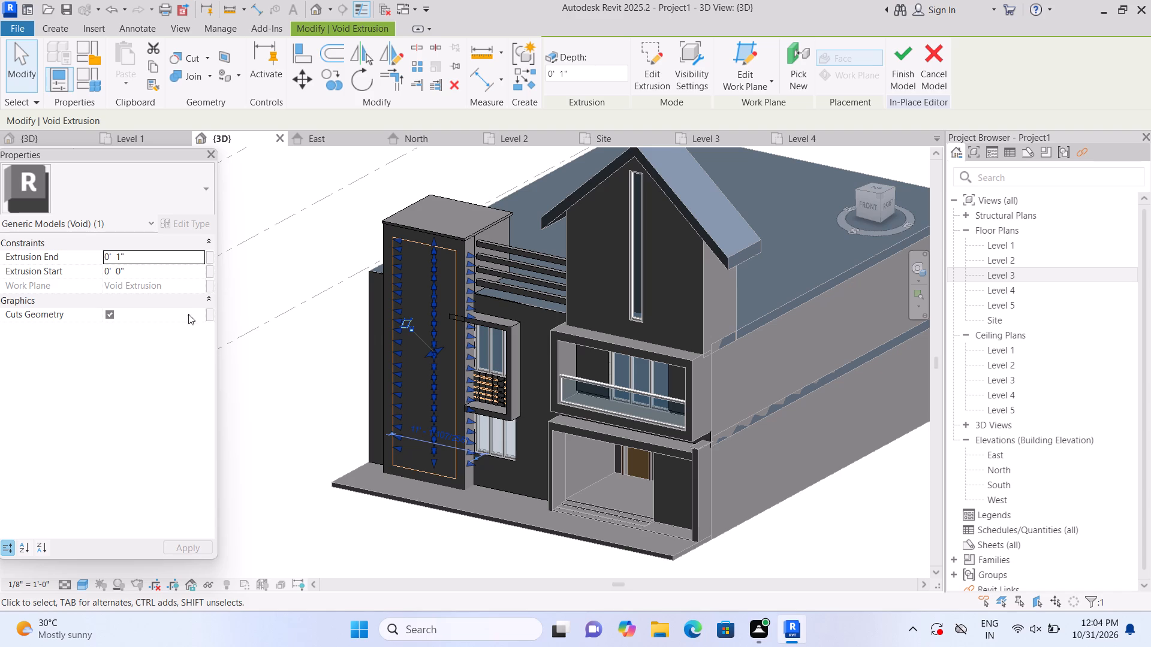
pyautogui.click(209, 296)
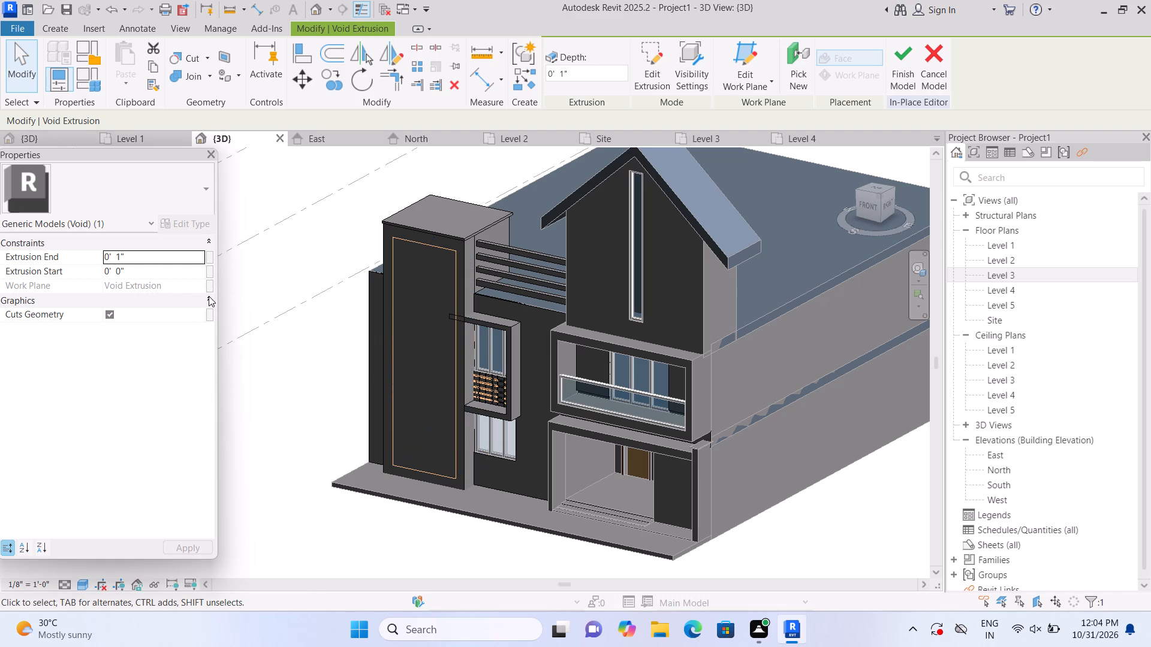
pyautogui.click(209, 296)
pyautogui.click(295, 328)
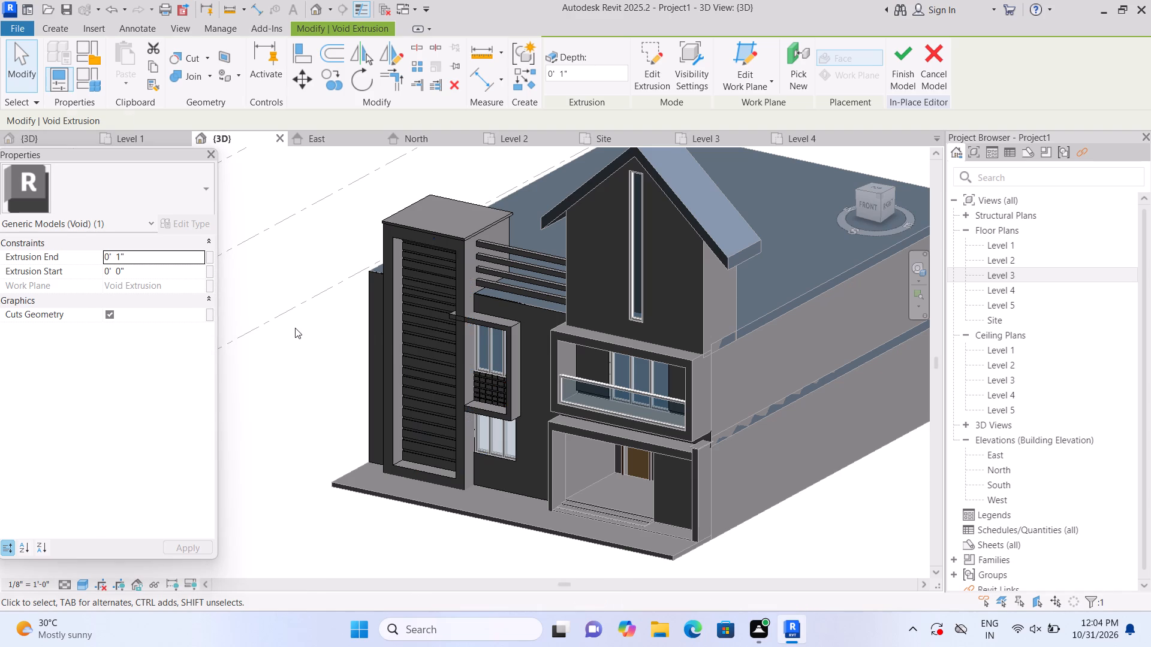
pyautogui.scroll(-2, 296, 328)
pyautogui.scroll(1, 420, 449)
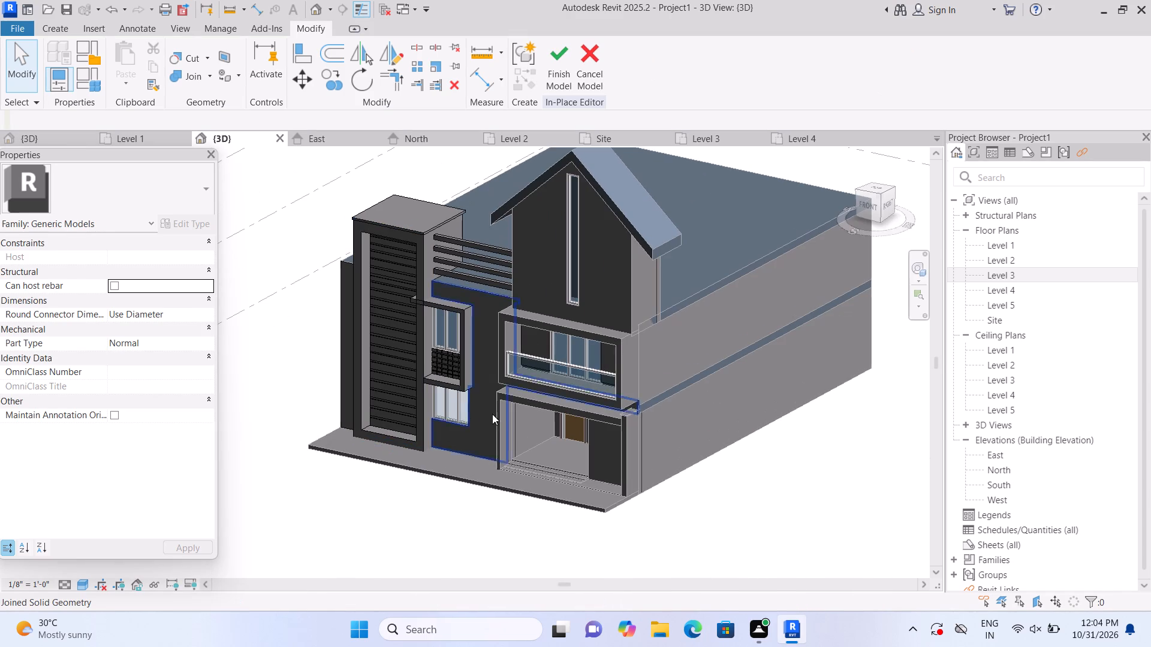
pyautogui.scroll(3, 502, 437)
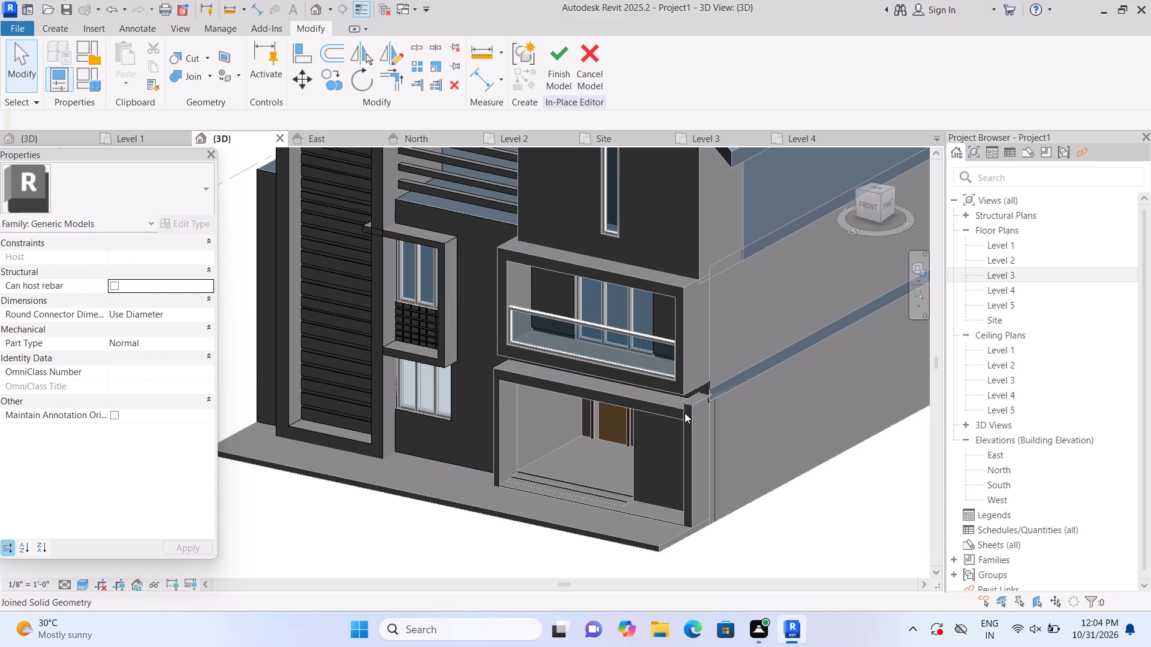
pyautogui.scroll(1, 685, 412)
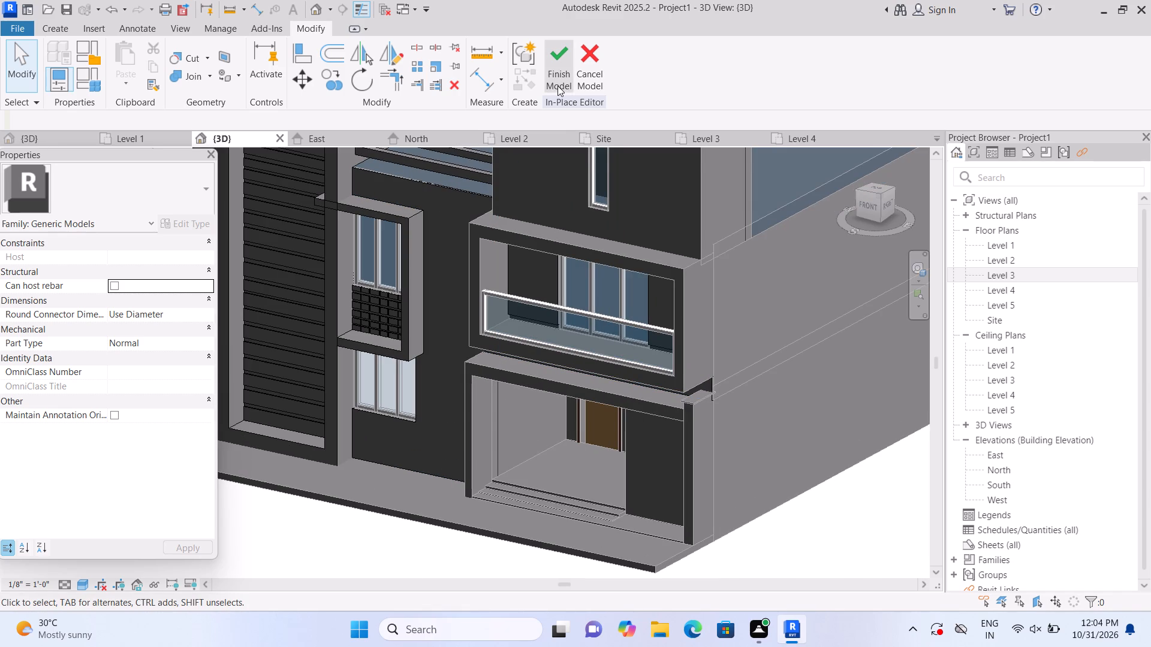
pyautogui.click(564, 80)
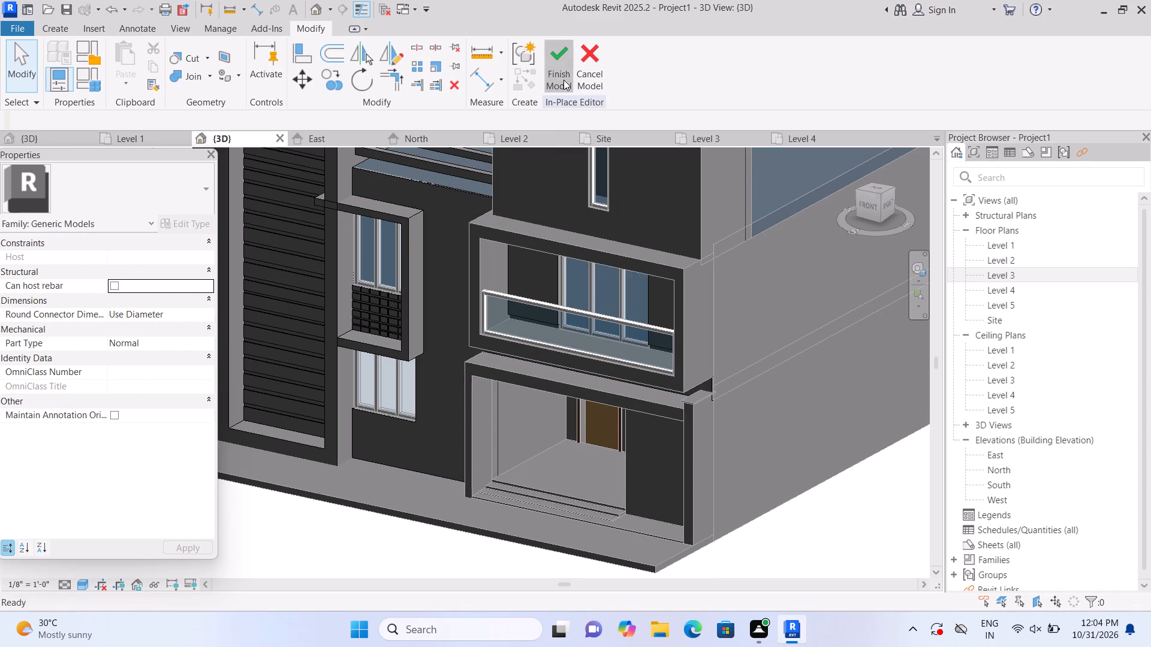
# Open the entrance porch model for in-place editing, check the porch and its steps, and finish the model.
pyautogui.doubleClick(610, 394)
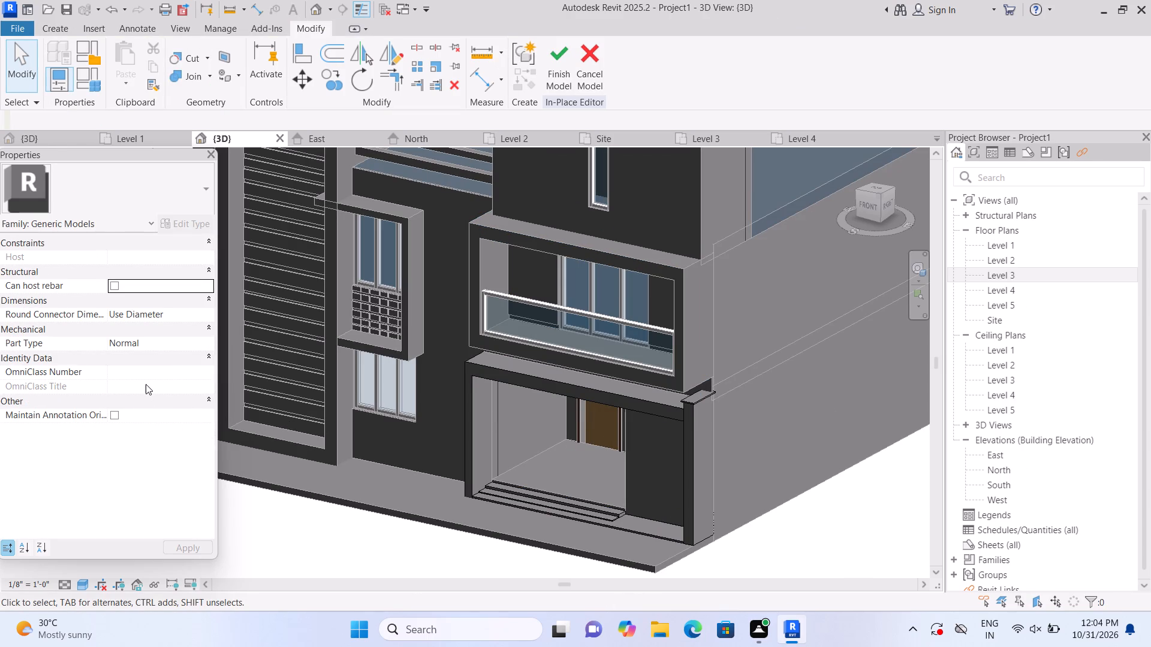
pyautogui.scroll(-1, 300, 383)
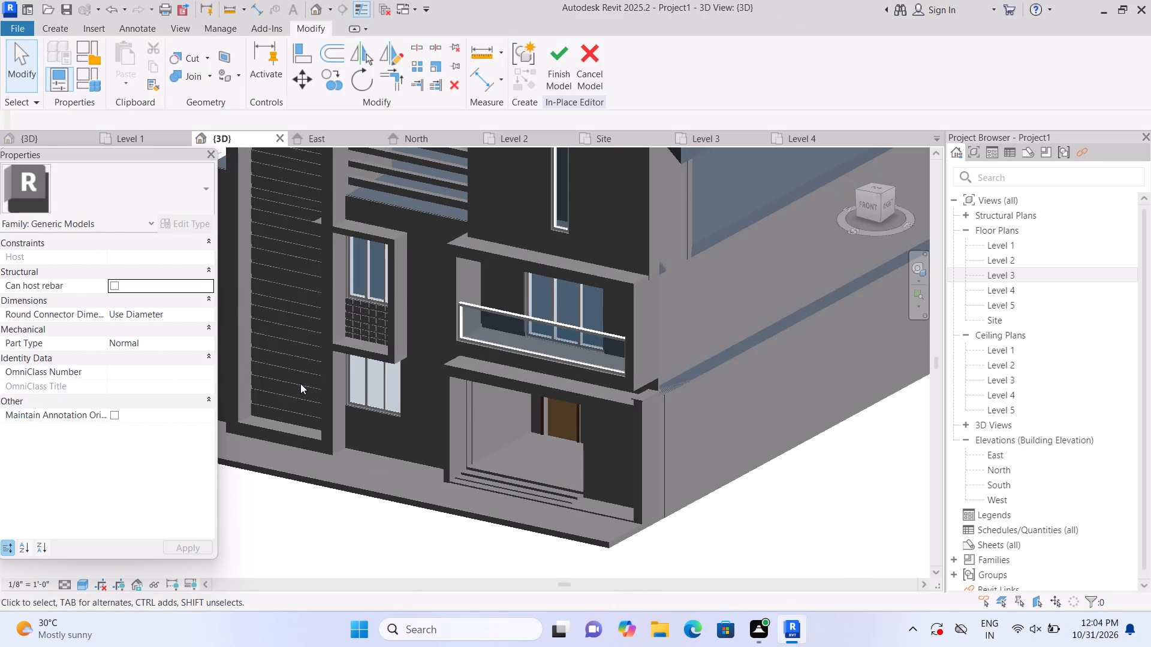
pyautogui.moveTo(317, 388); pyautogui.dragTo(387, 403, button='middle')
pyautogui.scroll(2, 373, 378)
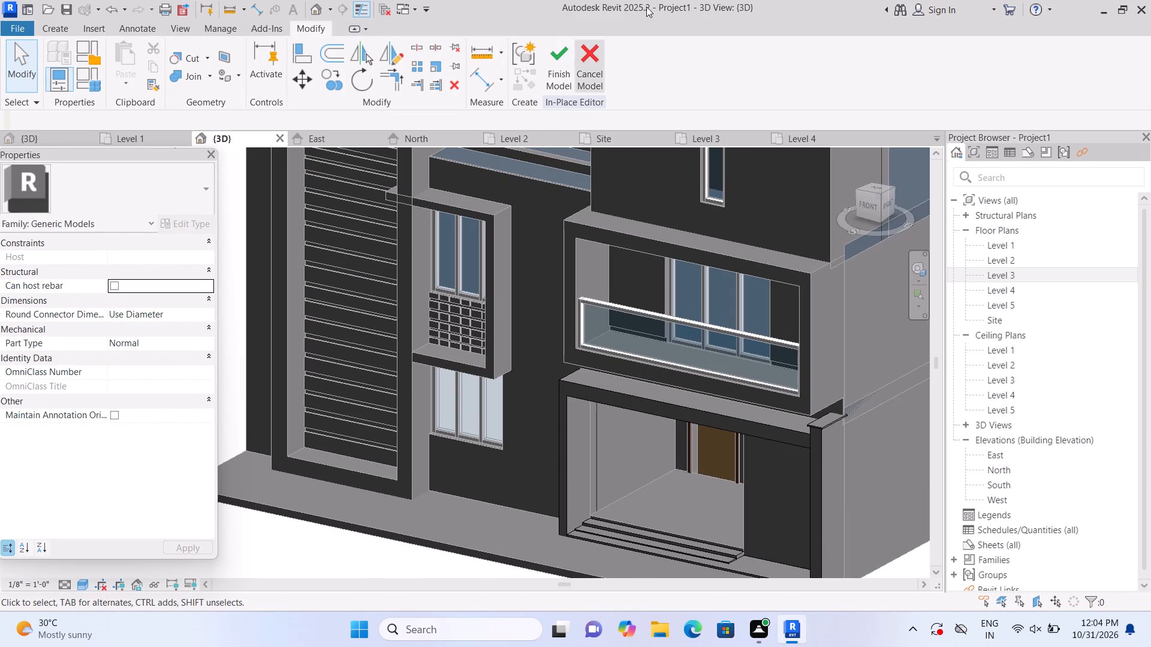
pyautogui.click(565, 64)
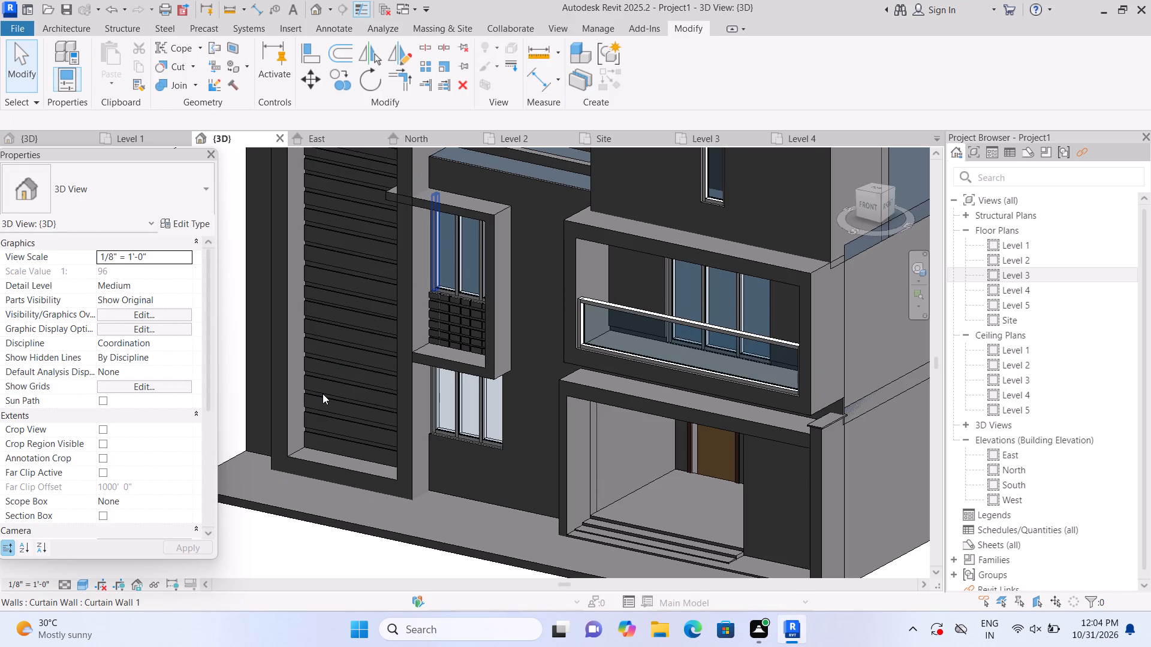
# Open the facade model in place, check the material setting of the tower's frame extrusion, and back out of the edit.
pyautogui.doubleClick(323, 394)
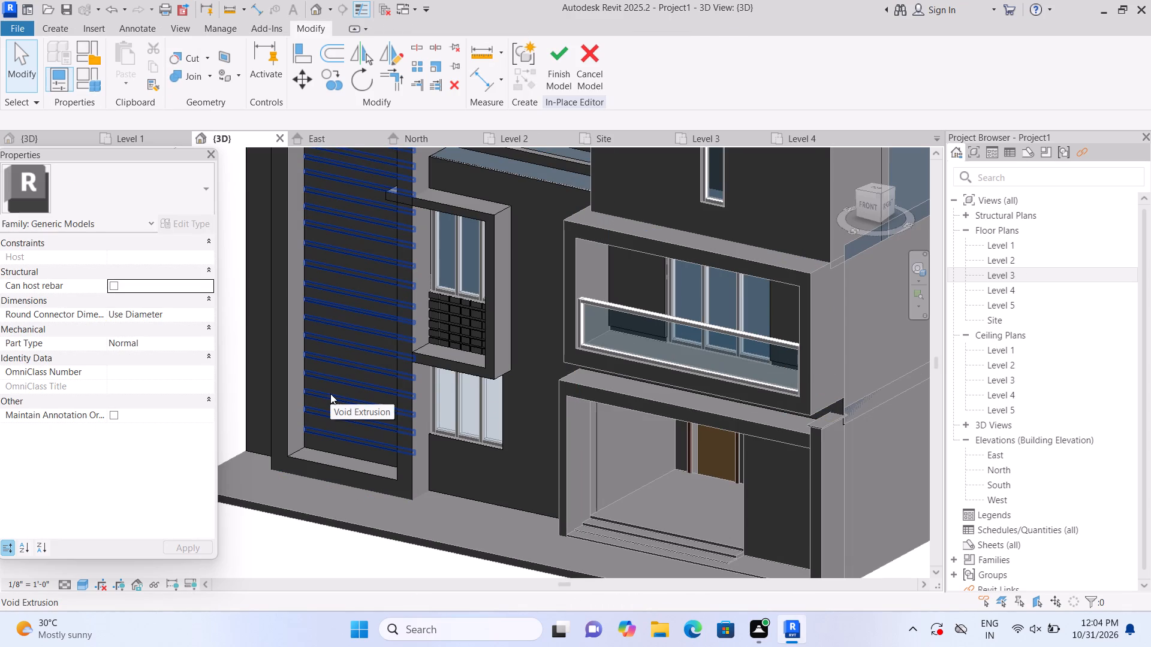
pyautogui.scroll(-1, 330, 394)
pyautogui.scroll(1, 186, 401)
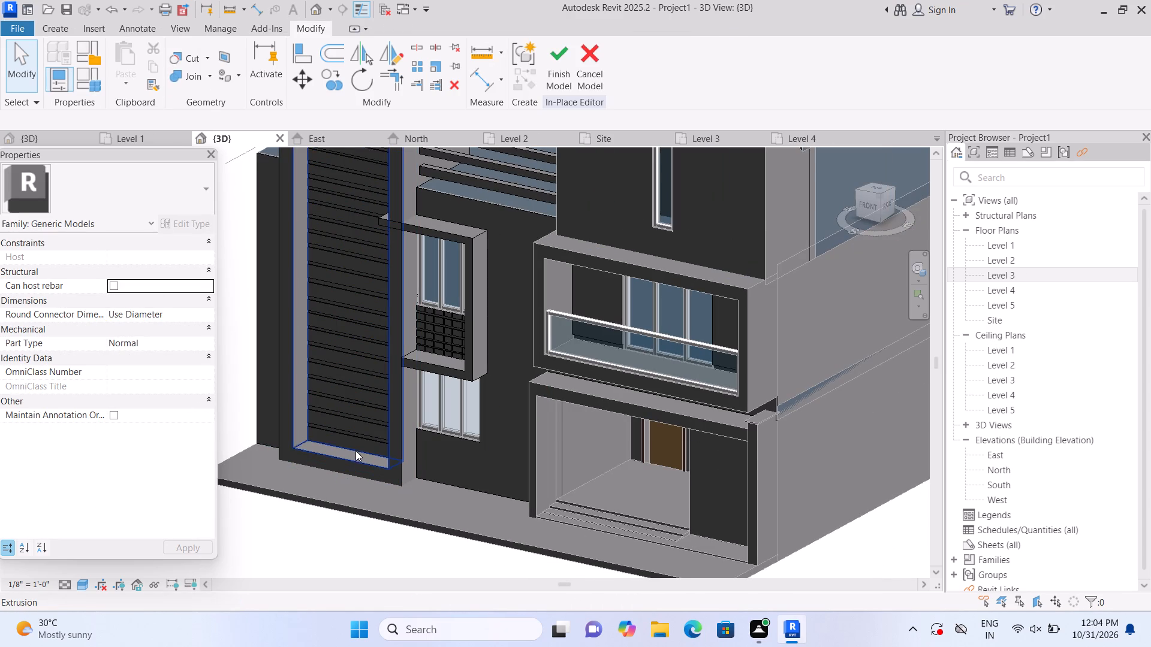
pyautogui.click(404, 468)
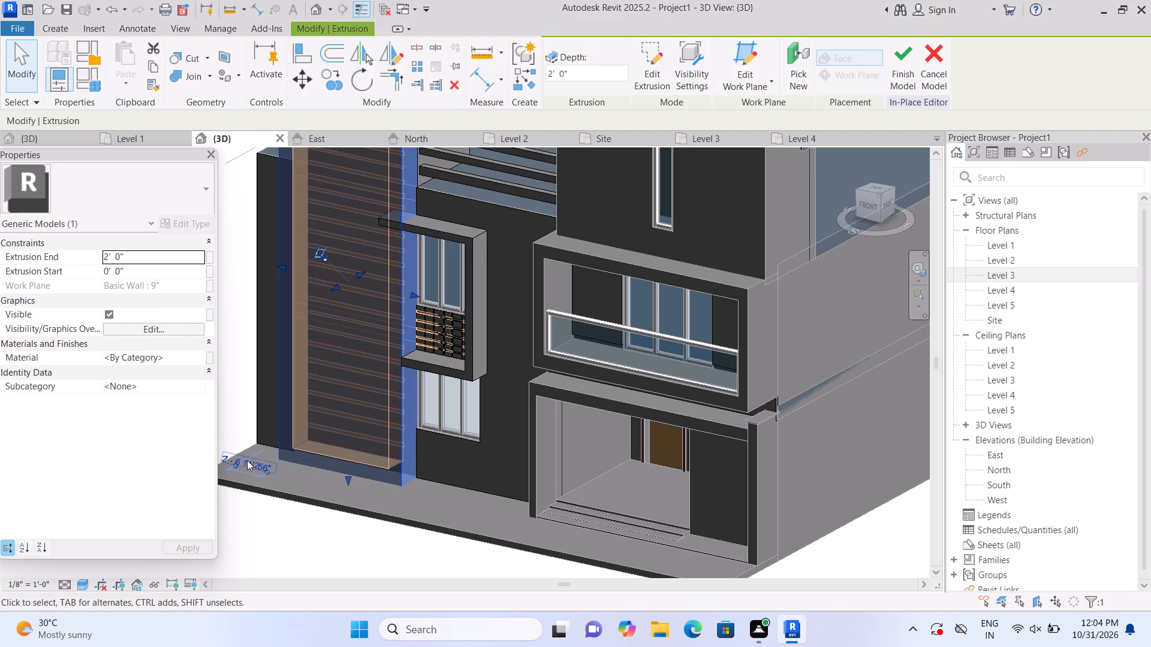
pyautogui.click(176, 352)
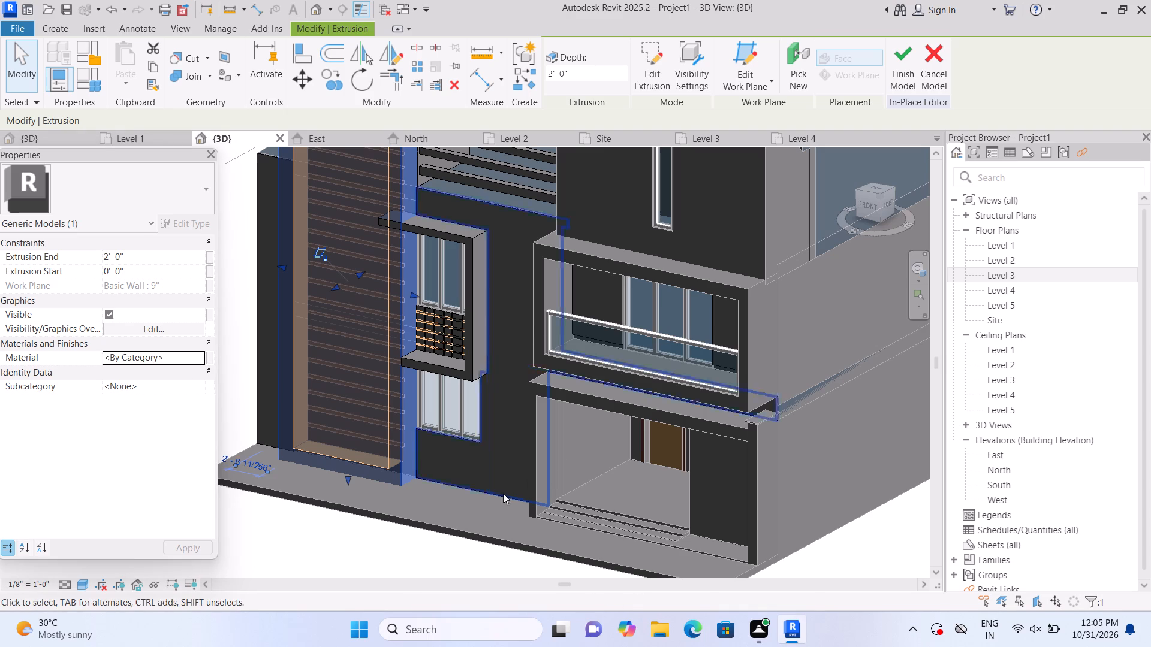
pyautogui.click(379, 555)
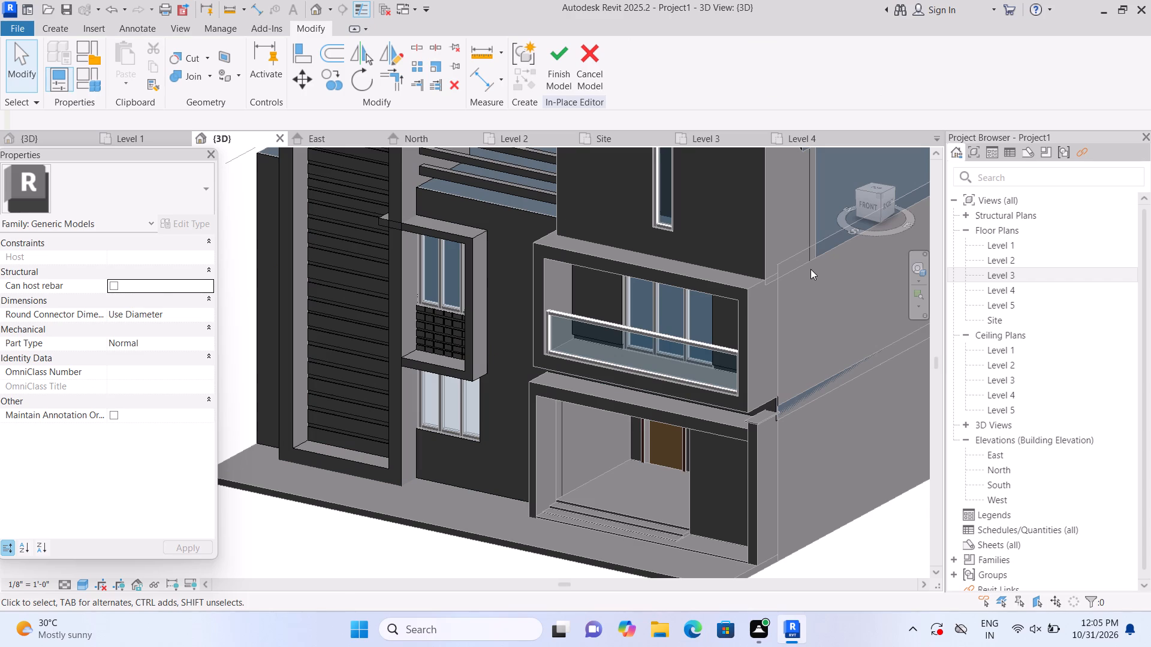
pyautogui.scroll(3, 369, 222)
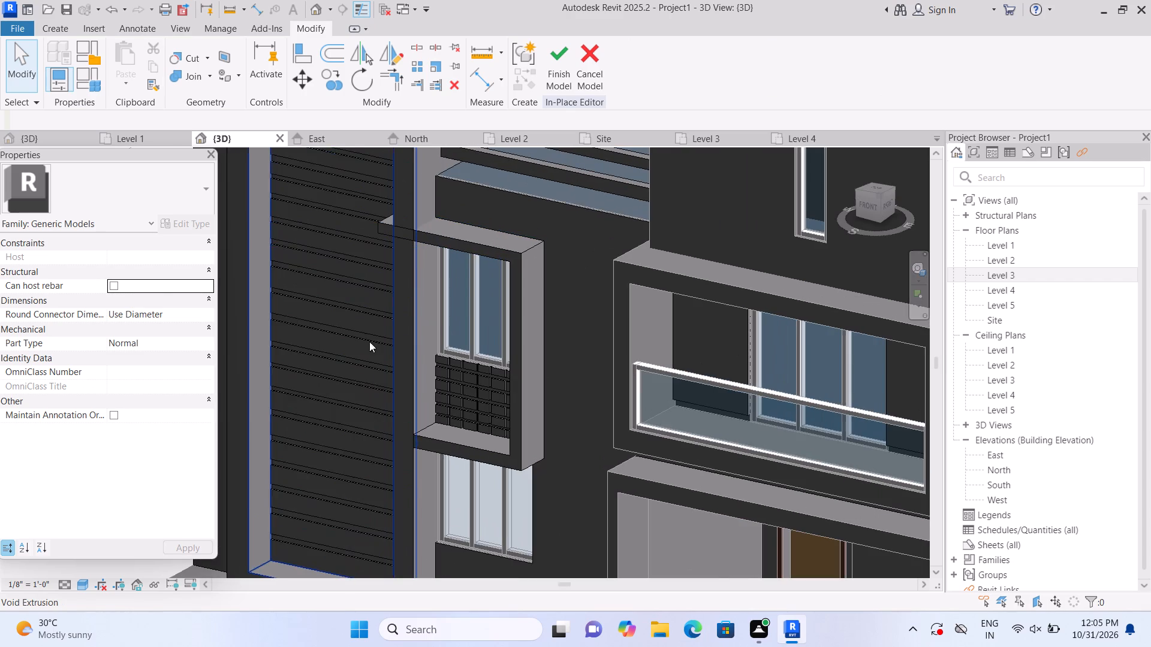
pyautogui.scroll(-3, 369, 367)
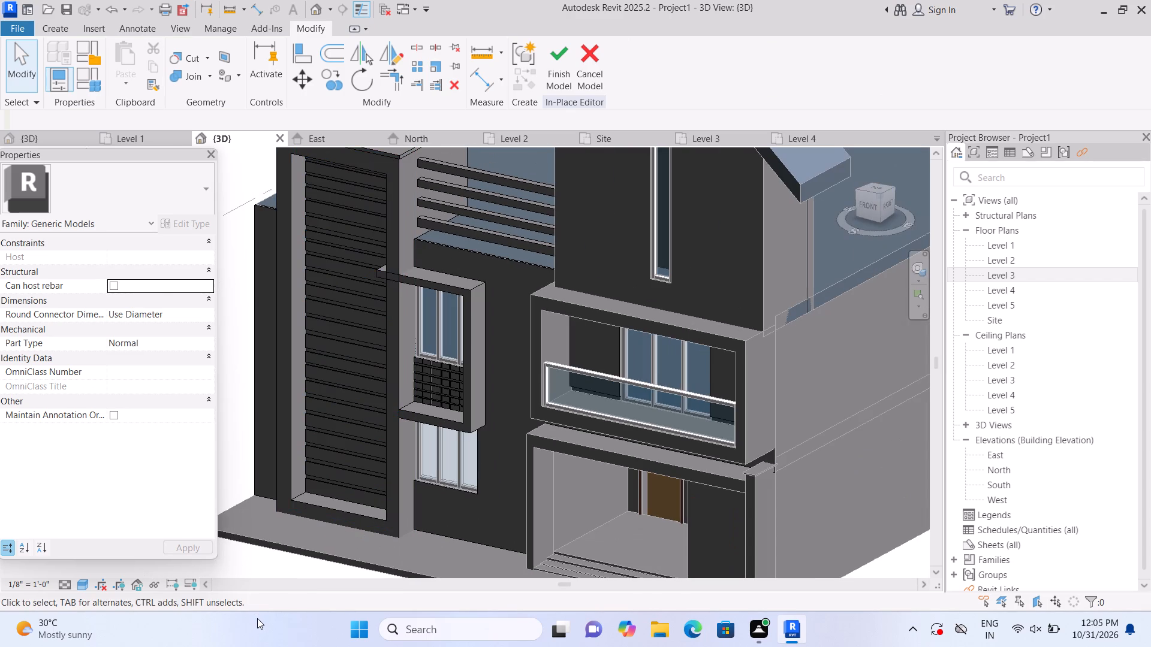
pyautogui.hotkey('ctrl', 'z')
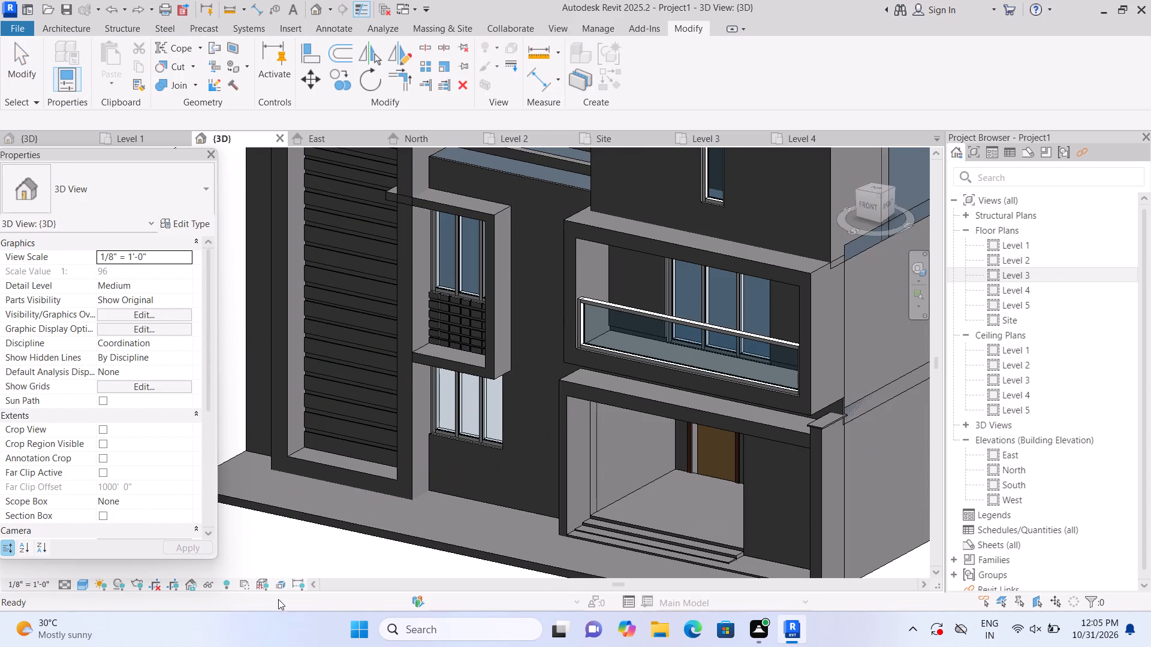
# Edit the facade model in place and shorten the upper window frame's top arm to the inner side face of the tower recess.
pyautogui.keyDown('shift'); pyautogui.moveTo(262, 597); pyautogui.dragTo(307, 635, button='middle'); pyautogui.keyUp('shift')
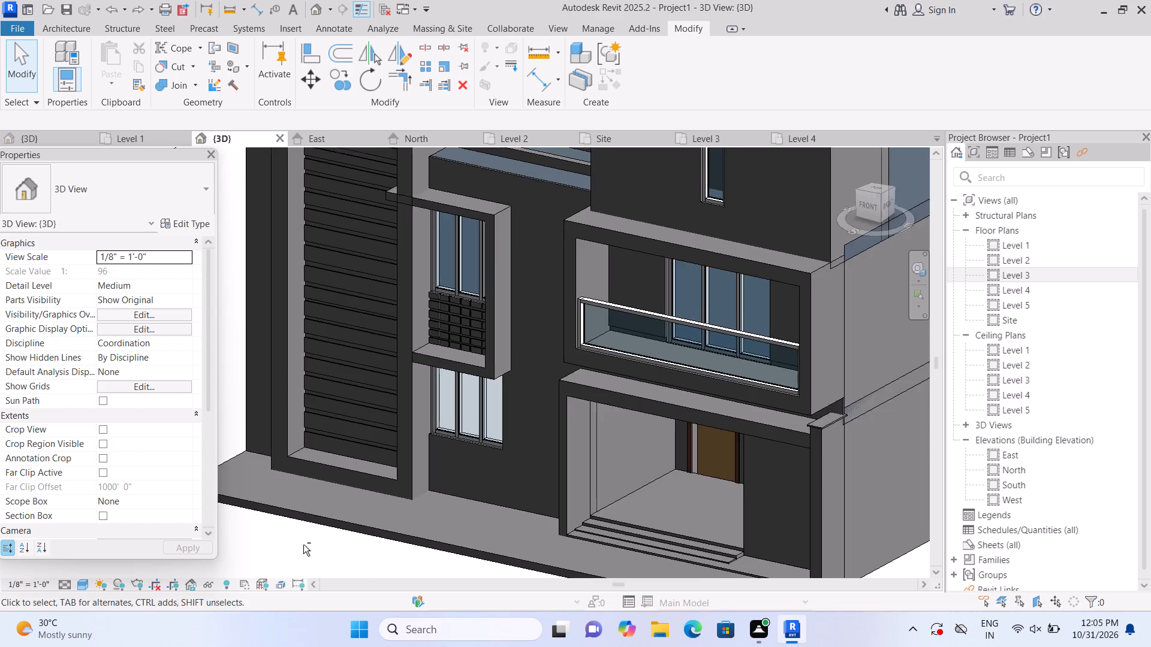
pyautogui.keyDown('shift'); pyautogui.moveTo(303, 545); pyautogui.dragTo(420, 563, button='middle'); pyautogui.keyUp('shift')
pyautogui.moveTo(538, 515); pyautogui.dragTo(333, 459, button='middle')
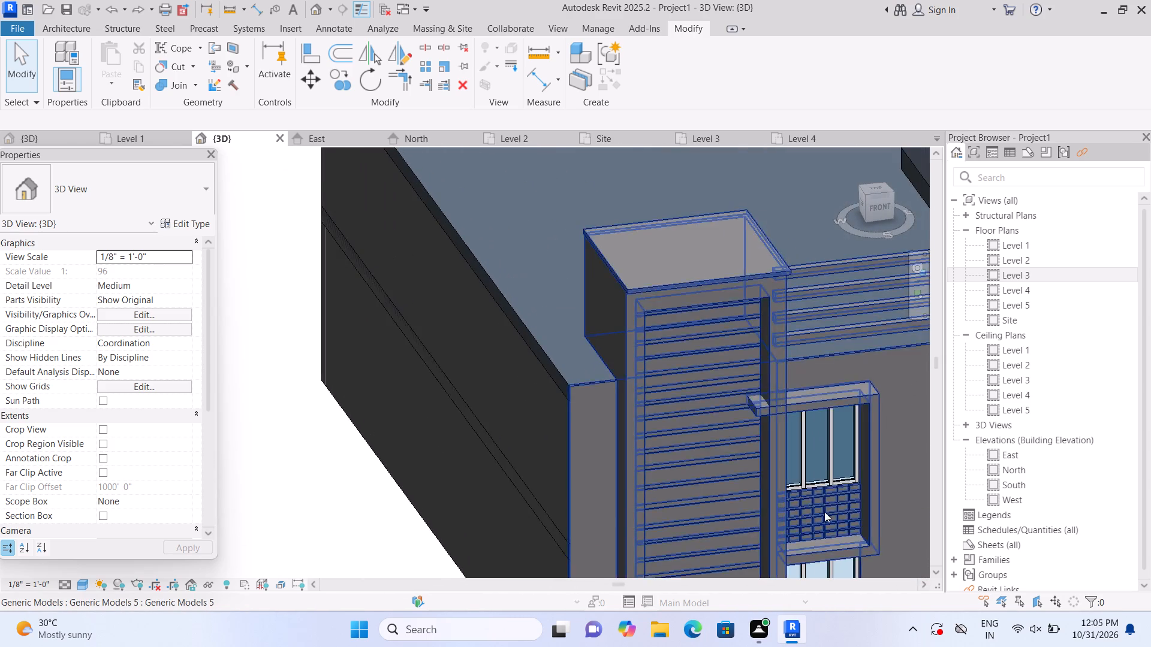
pyautogui.scroll(1, 833, 497)
pyautogui.scroll(2, 787, 436)
pyautogui.scroll(2, 749, 398)
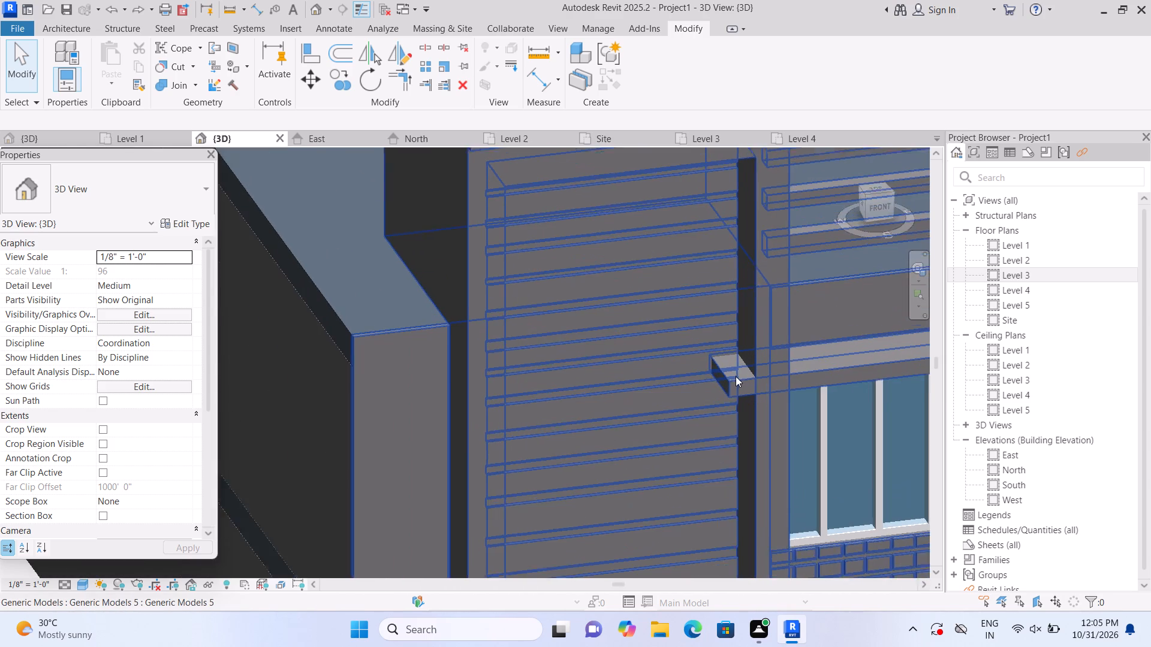
pyautogui.scroll(1, 736, 376)
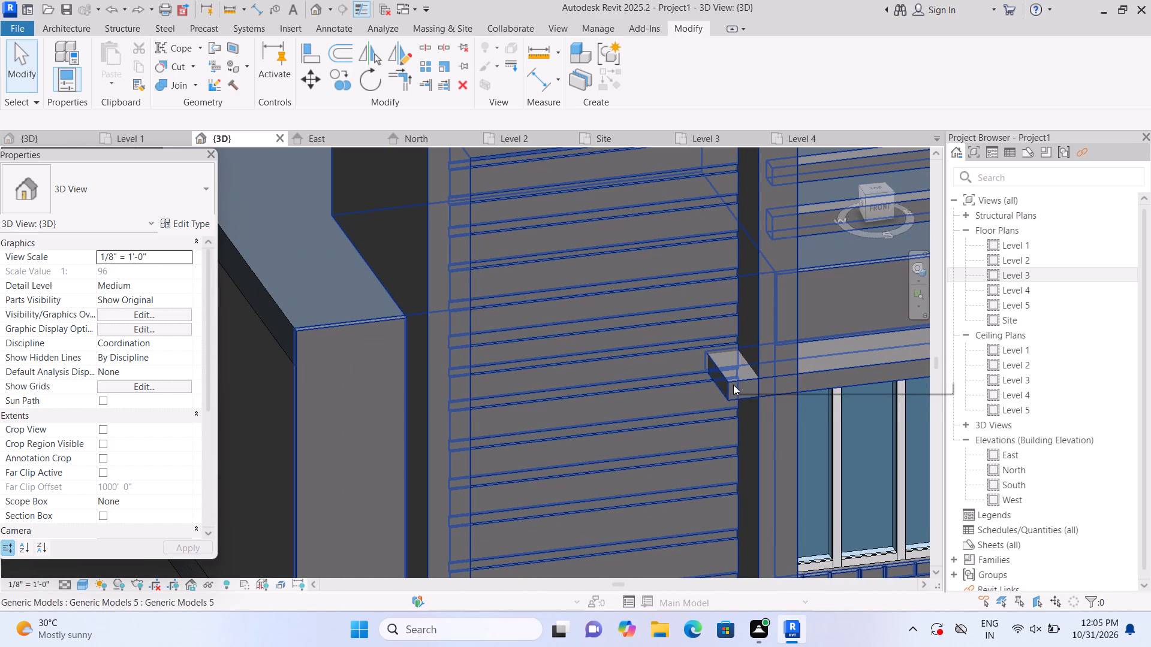
pyautogui.scroll(-2, 733, 385)
pyautogui.scroll(2, 730, 383)
pyautogui.click(691, 470)
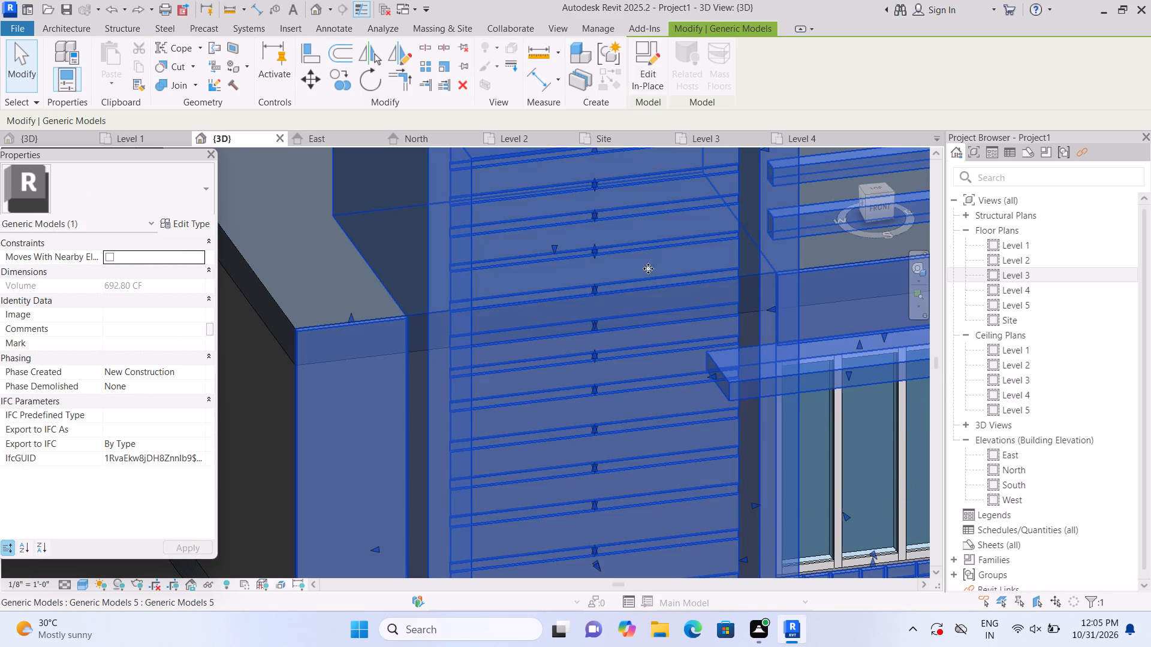
pyautogui.click(649, 89)
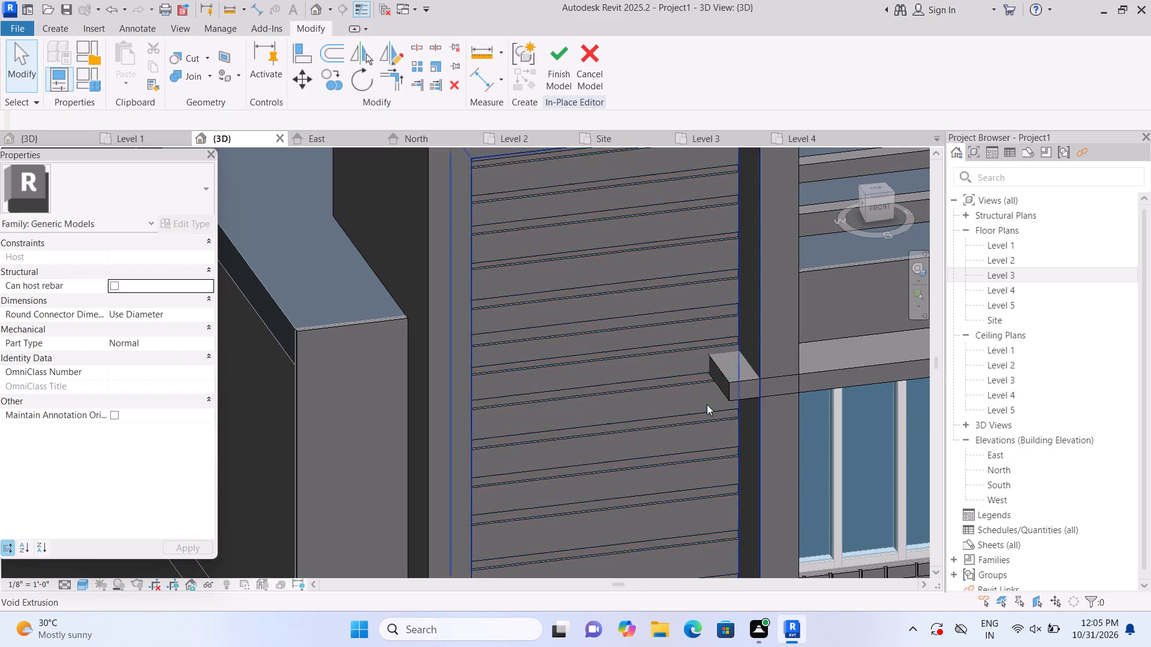
pyautogui.click(739, 393)
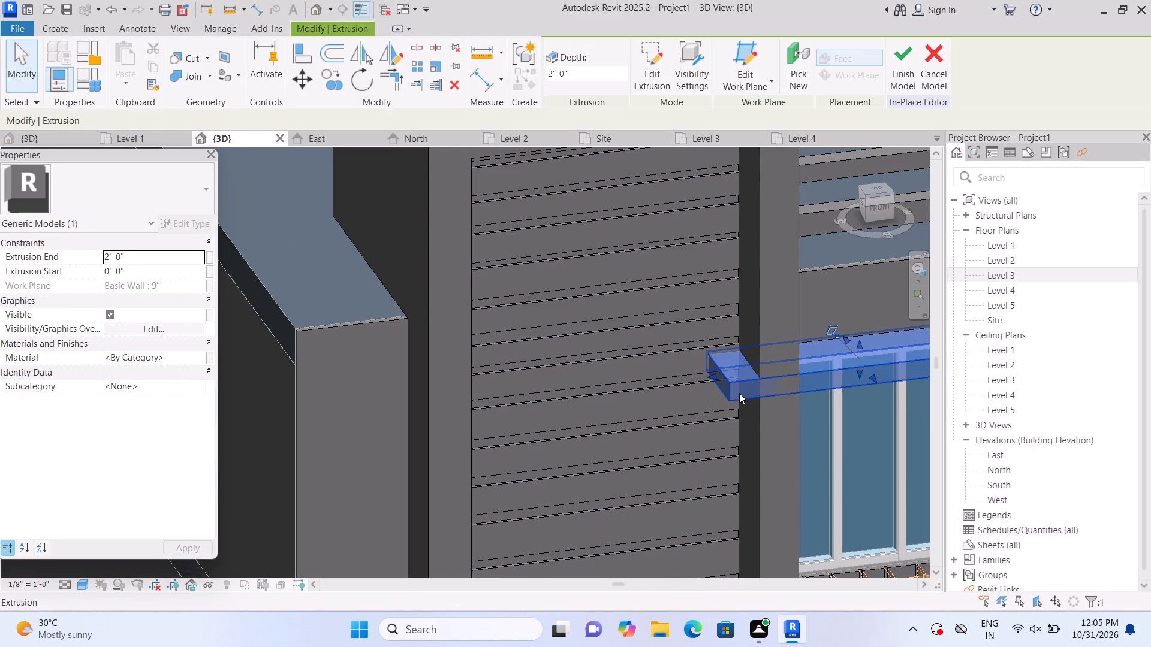
pyautogui.scroll(1, 739, 393)
pyautogui.moveTo(708, 373); pyautogui.dragTo(716, 368)
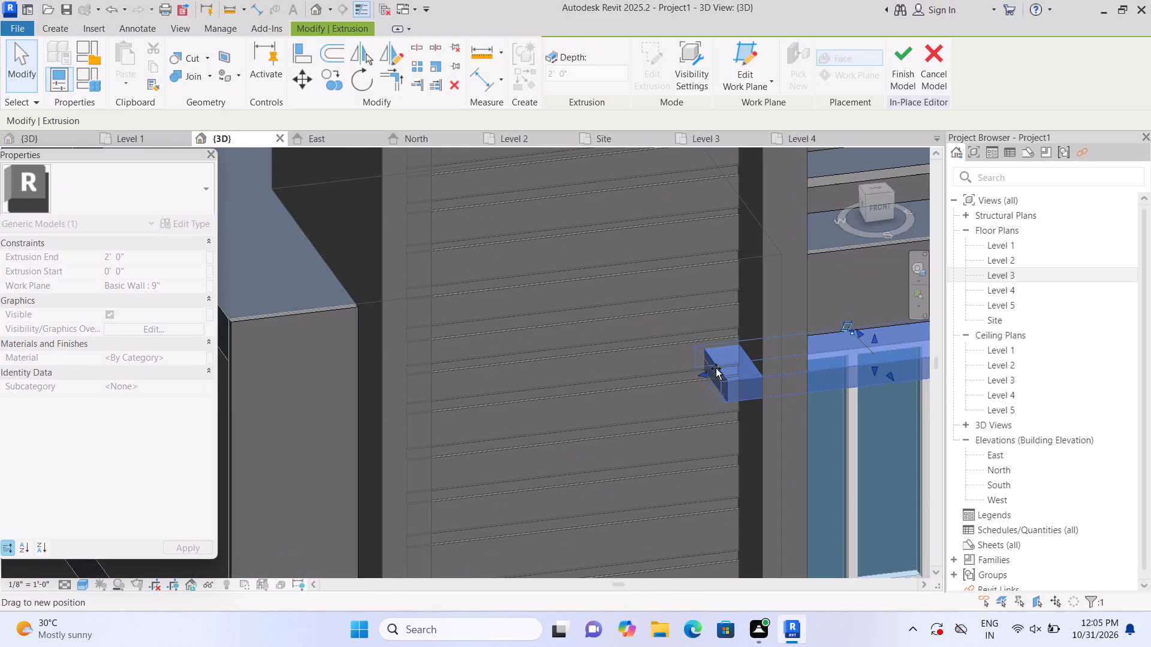
pyautogui.moveTo(716, 368); pyautogui.dragTo(748, 358)
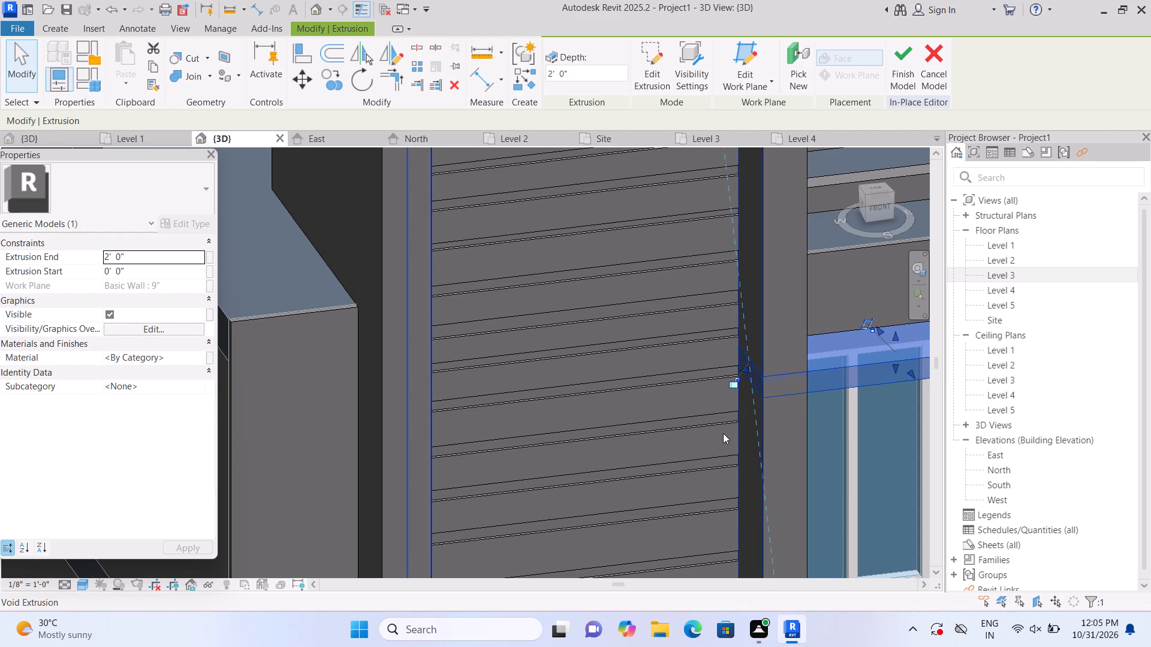
pyautogui.press('Escape')
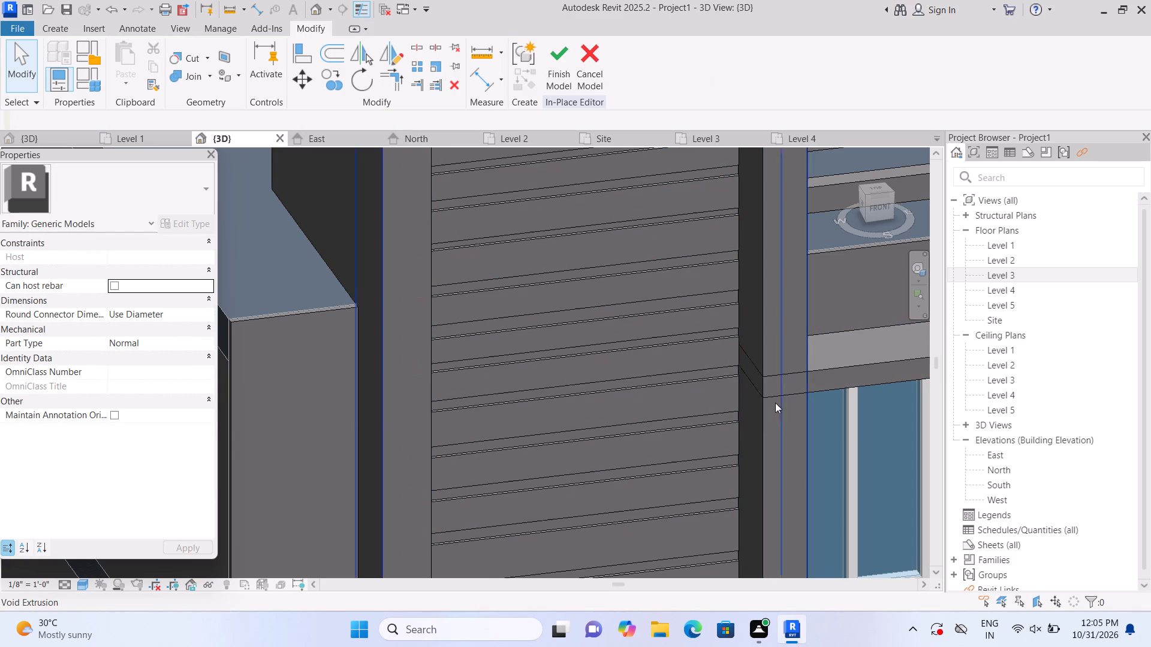
pyautogui.click(787, 393)
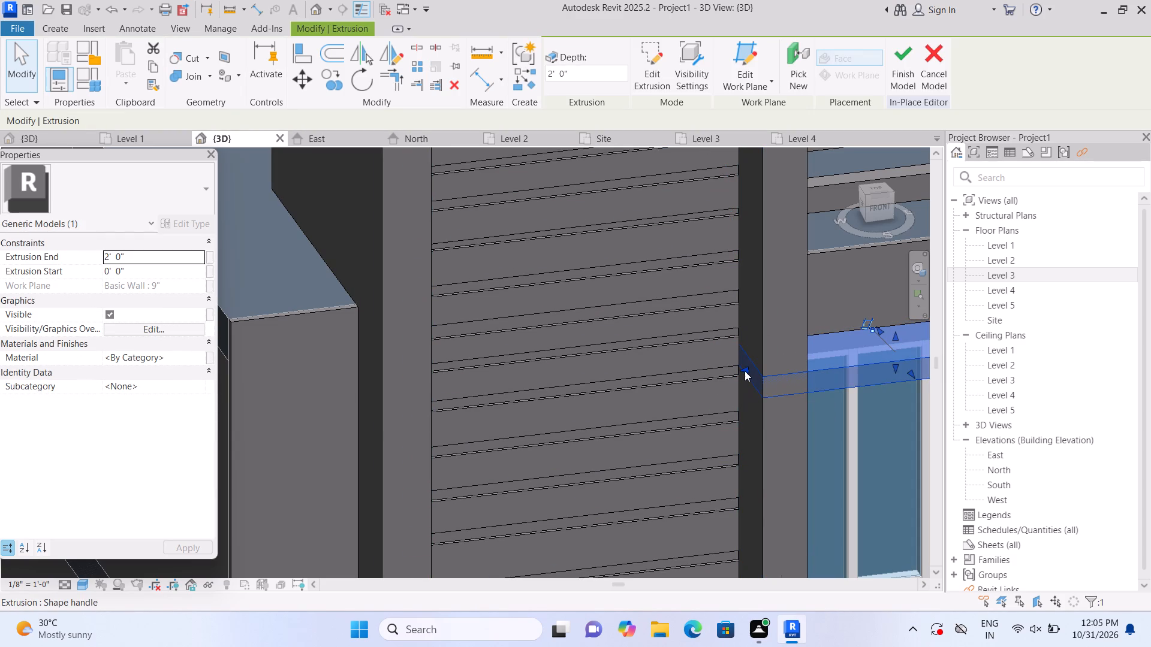
pyautogui.moveTo(745, 371); pyautogui.dragTo(754, 365)
pyautogui.press('Escape')
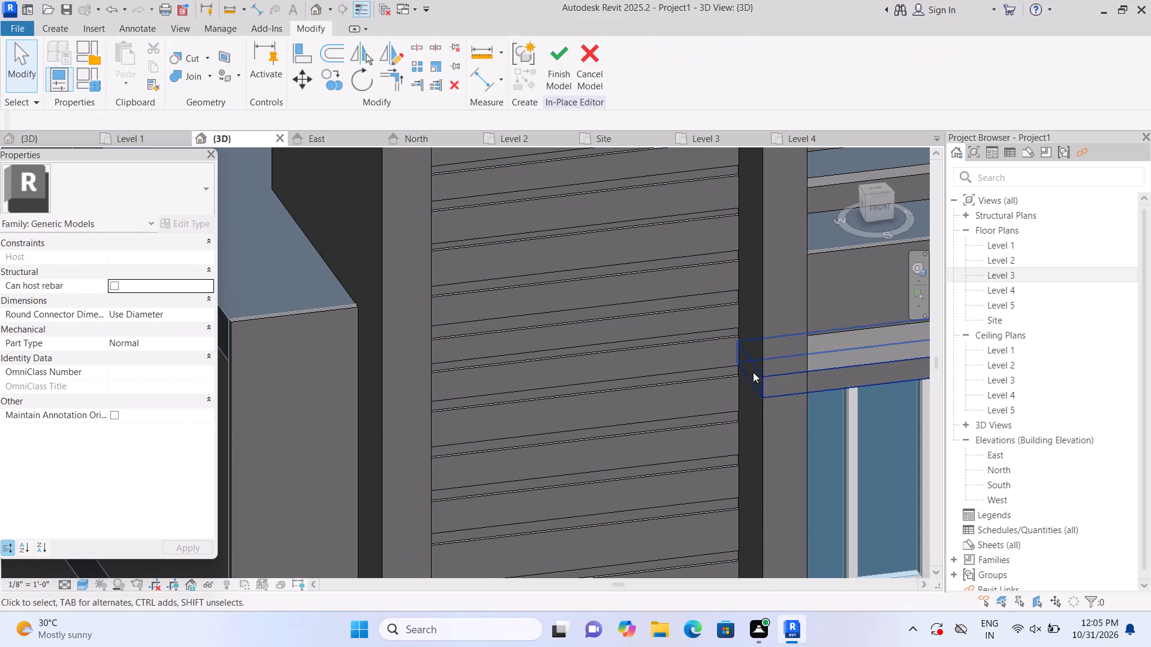
# Join the geometry of the grooved tower with the upper window frame.
pyautogui.scroll(-1, 746, 415)
pyautogui.click(210, 72)
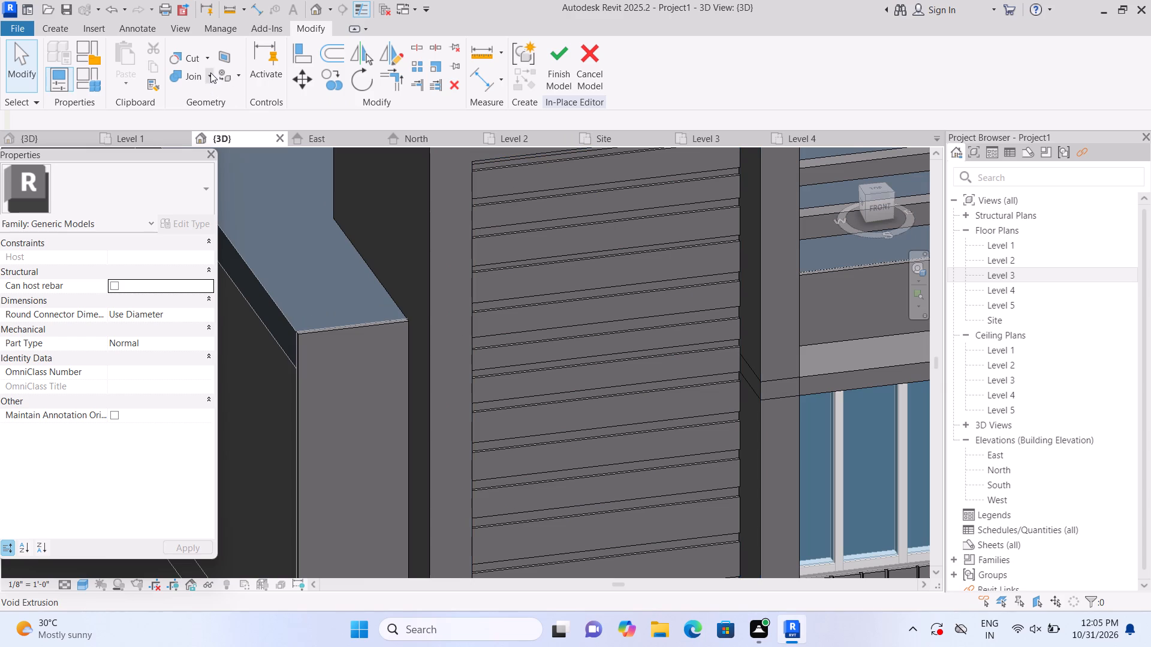
pyautogui.click(212, 95)
pyautogui.click(752, 329)
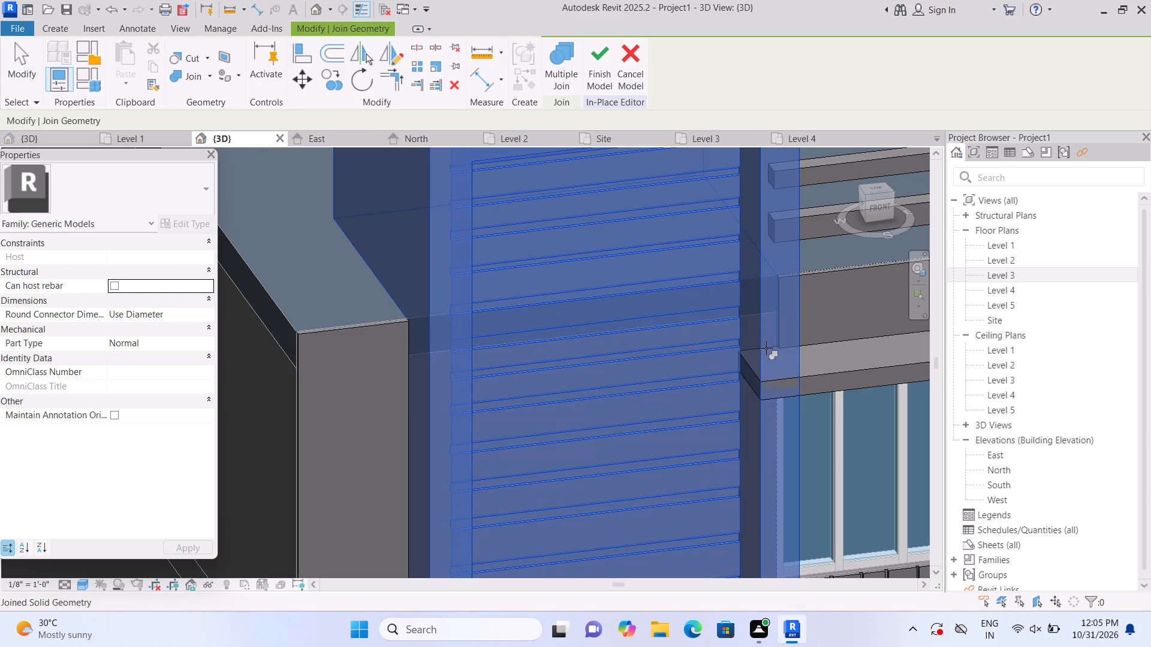
pyautogui.doubleClick(809, 365)
pyautogui.press('Escape')
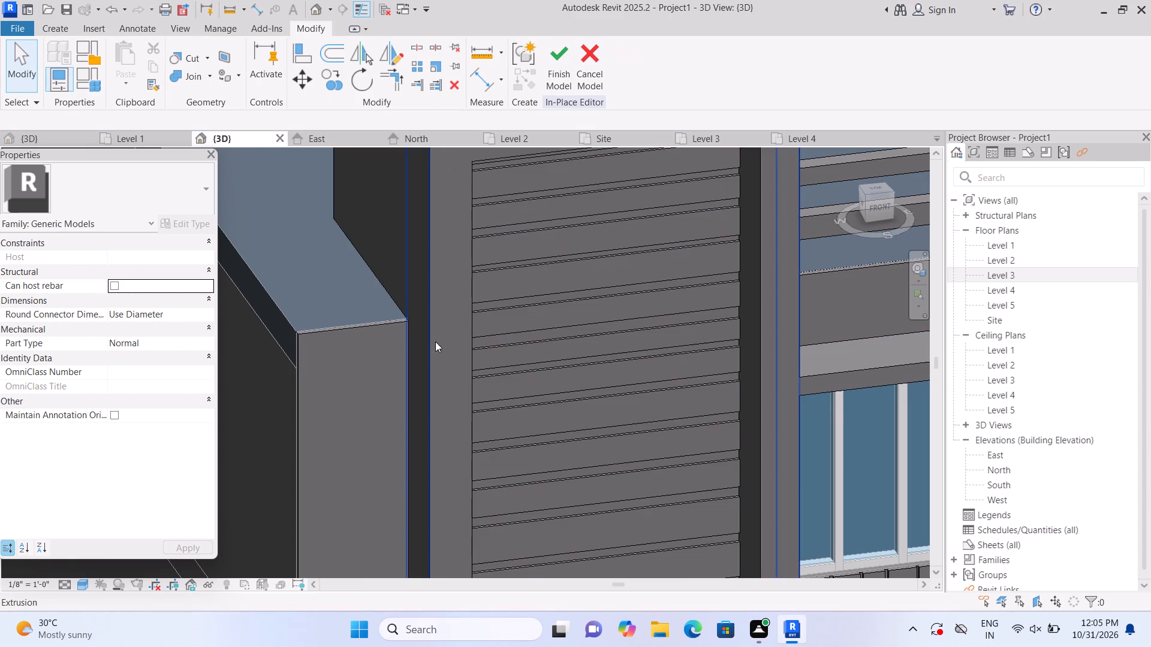
# Examine where the window frame meets the tower, and the tower's base, from the front and from both sides.
pyautogui.scroll(-4, 435, 341)
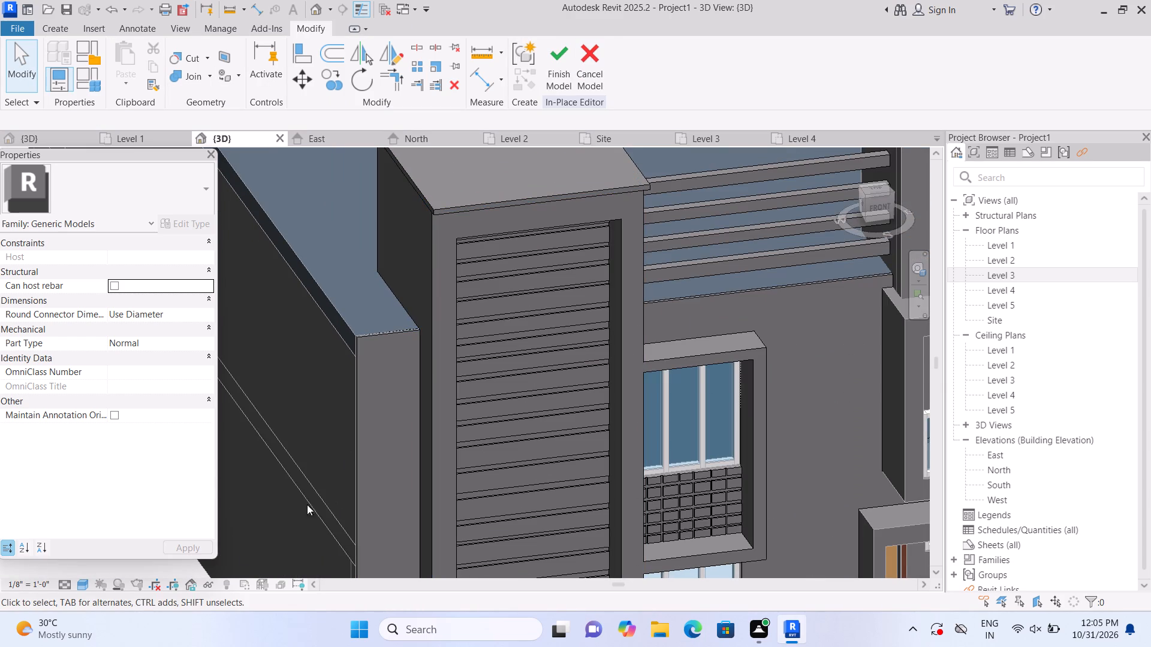
pyautogui.scroll(-2, 272, 476)
pyautogui.moveTo(271, 504); pyautogui.dragTo(305, 321, button='middle')
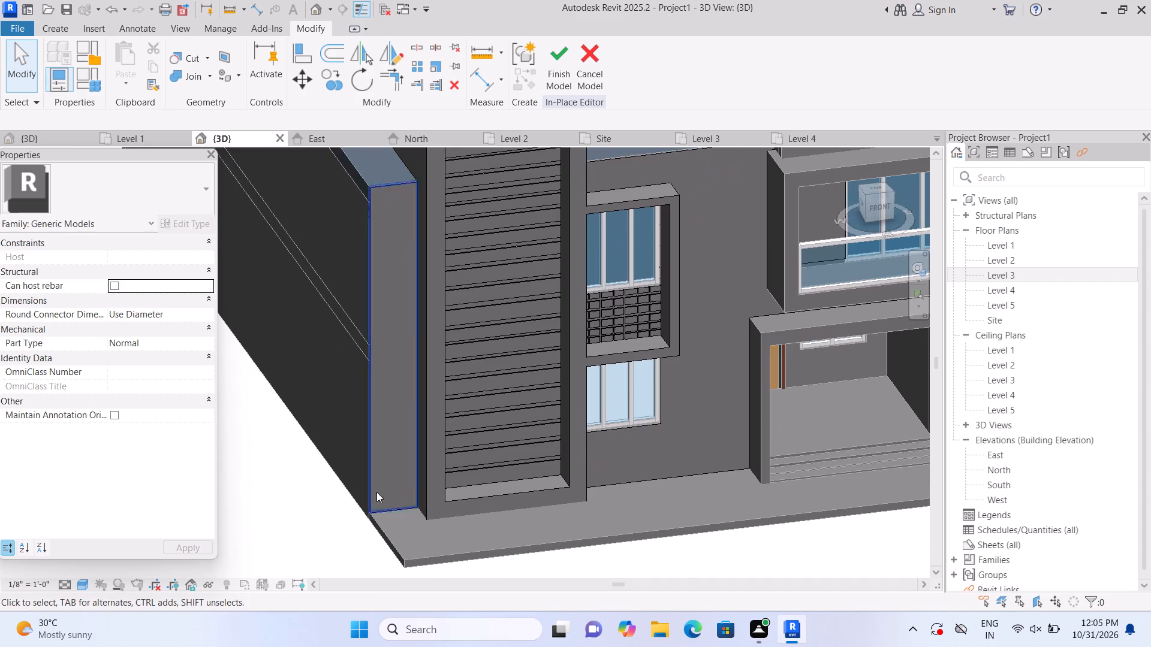
pyautogui.keyDown('shift'); pyautogui.moveTo(767, 581); pyautogui.dragTo(709, 591, button='middle'); pyautogui.keyUp('shift')
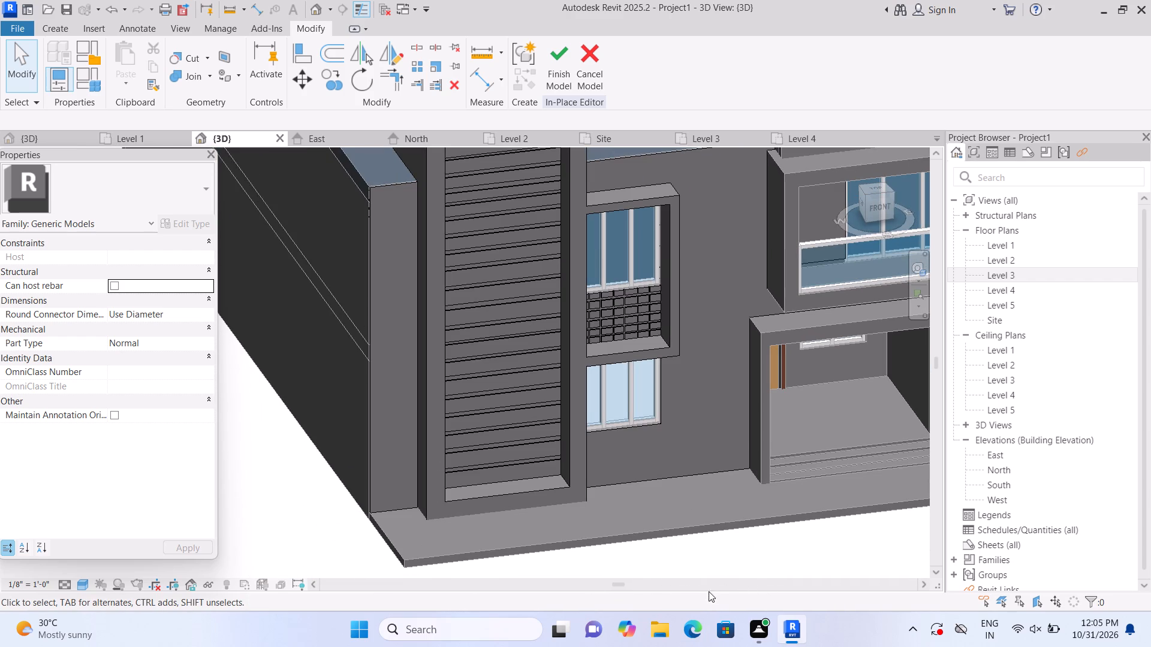
pyautogui.keyDown('shift'); pyautogui.moveTo(709, 591); pyautogui.dragTo(707, 591, button='middle'); pyautogui.keyUp('shift')
pyautogui.keyDown('shift'); pyautogui.moveTo(847, 549); pyautogui.dragTo(781, 551, button='middle'); pyautogui.keyUp('shift')
pyautogui.moveTo(486, 449); pyautogui.dragTo(800, 518, button='middle')
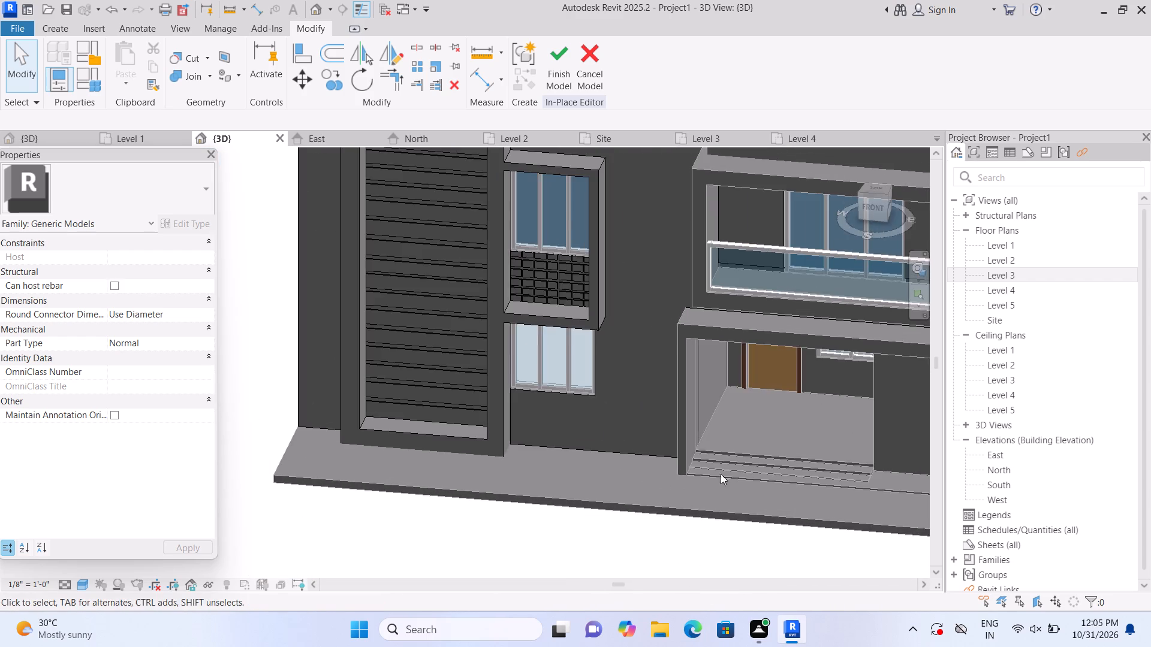
pyautogui.scroll(2, 704, 437)
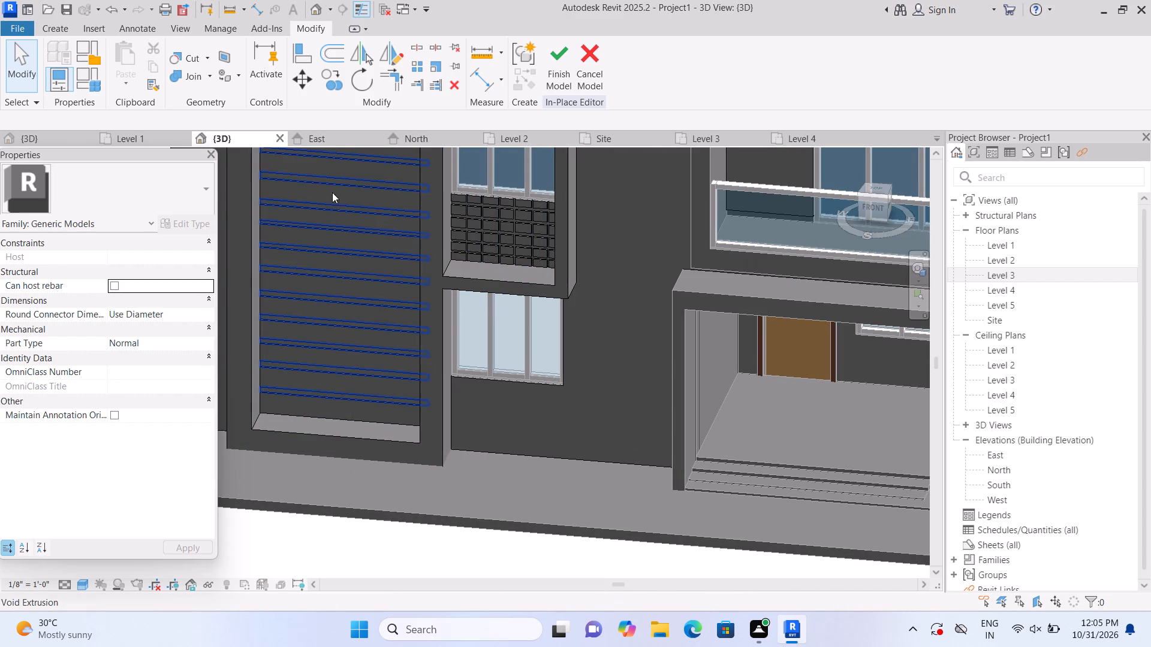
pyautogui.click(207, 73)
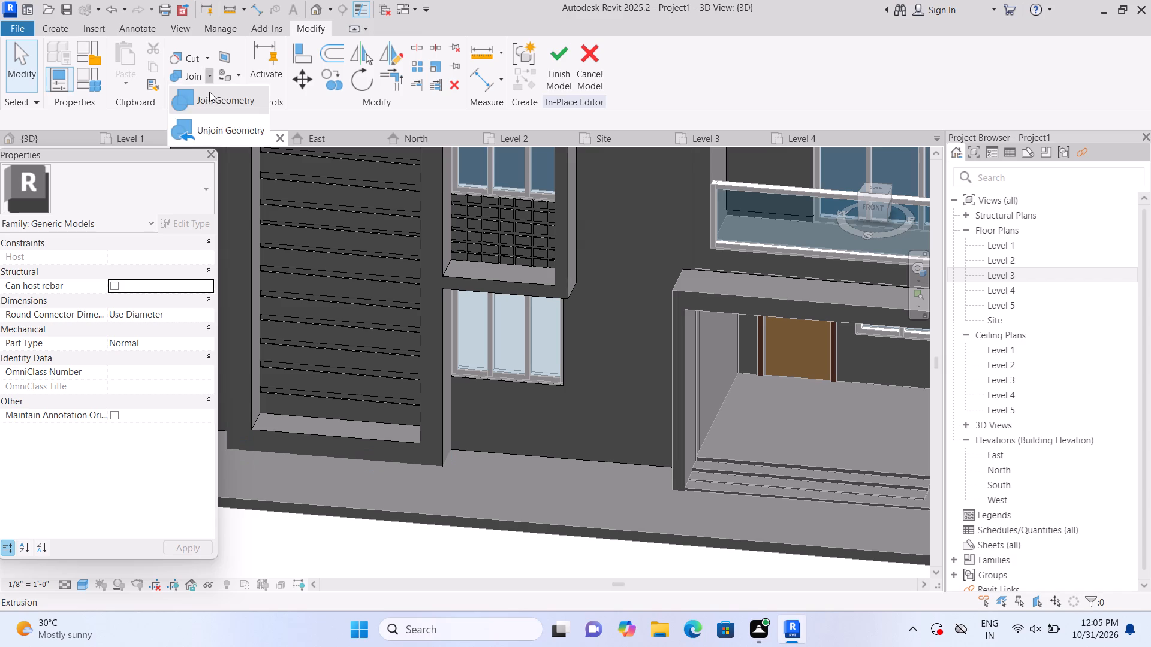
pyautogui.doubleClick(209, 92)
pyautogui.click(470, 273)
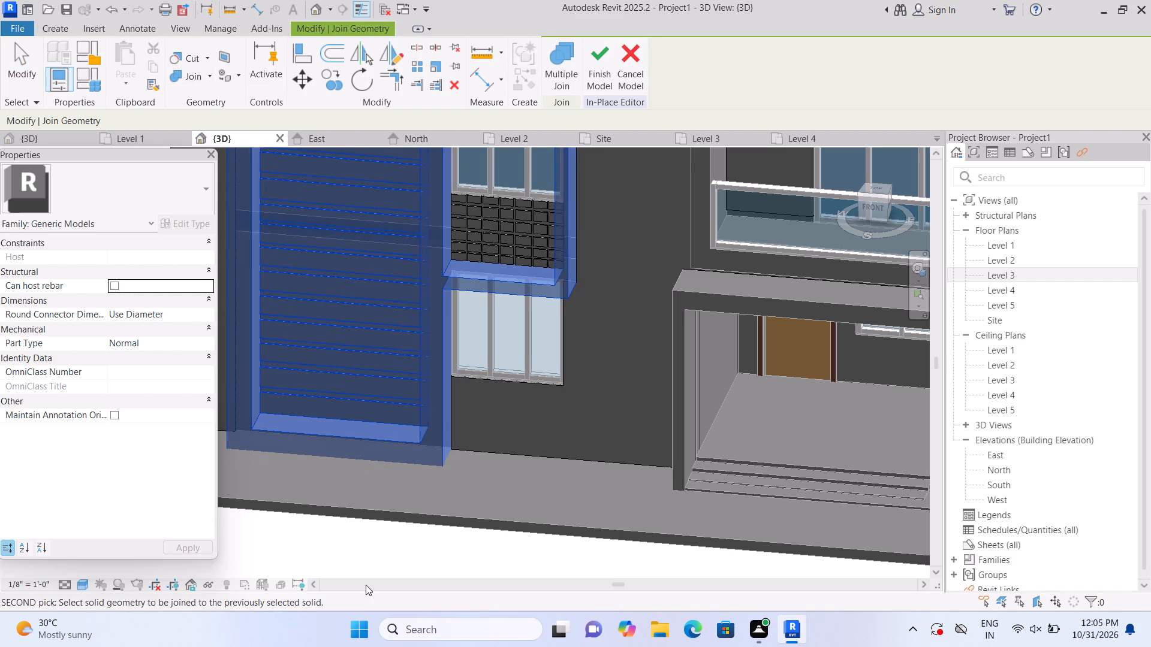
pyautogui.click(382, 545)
# Set the 3D view's visual style to Realistic and inspect the facade and porch corner in it.
pyautogui.scroll(-5, 382, 545)
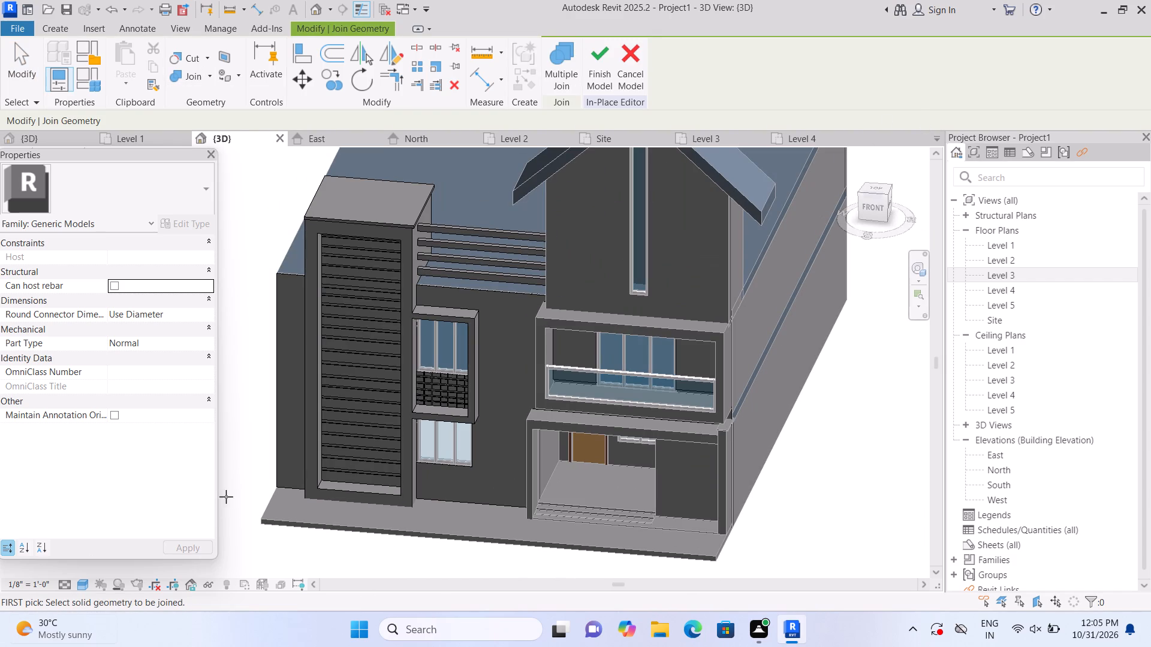
pyautogui.click(78, 586)
pyautogui.click(106, 561)
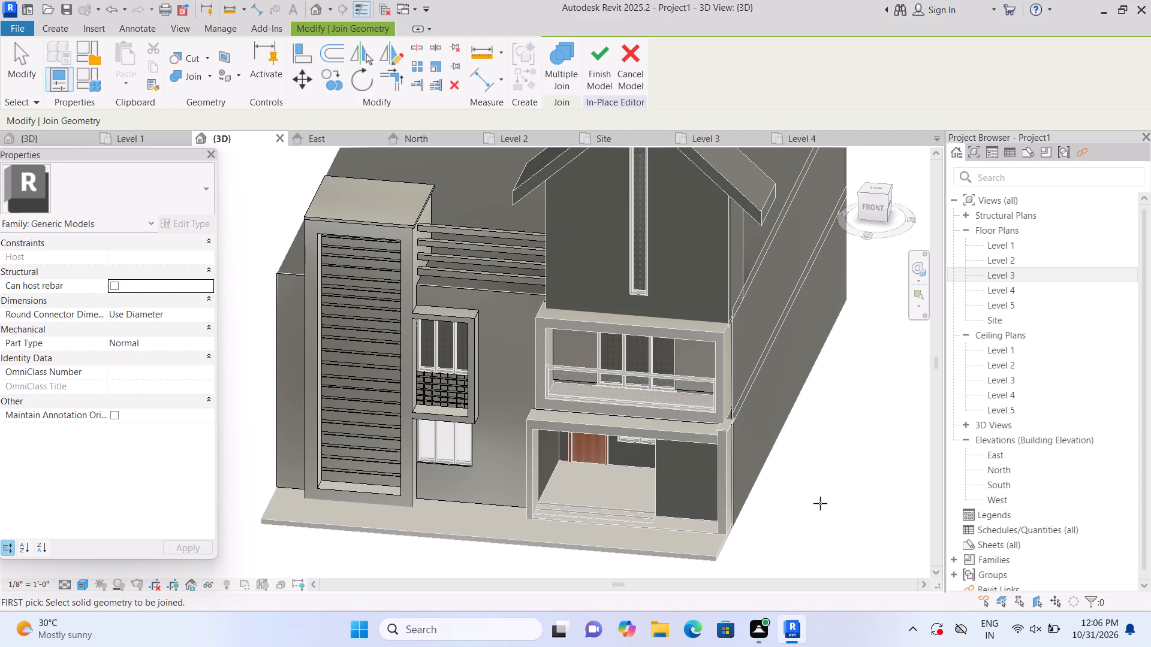
pyautogui.keyDown('shift'); pyautogui.moveTo(820, 503); pyautogui.dragTo(766, 503, button='middle'); pyautogui.keyUp('shift')
pyautogui.moveTo(748, 450); pyautogui.dragTo(812, 457, button='middle')
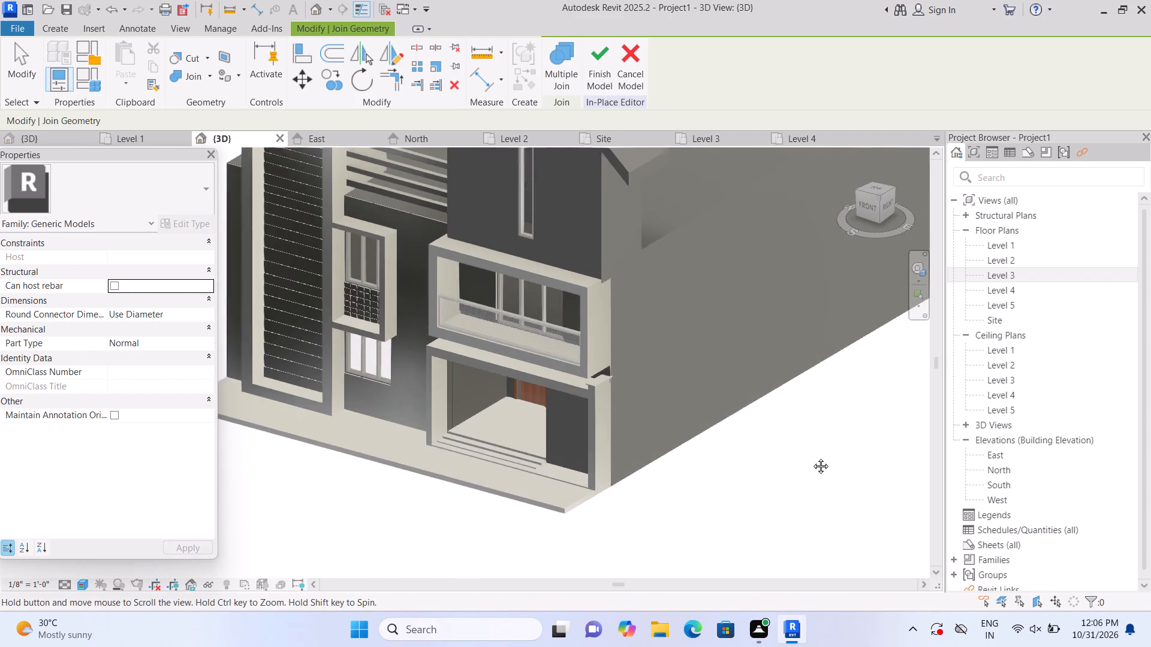
pyautogui.moveTo(812, 457); pyautogui.dragTo(833, 468, button='middle')
pyautogui.scroll(-1, 823, 468)
pyautogui.scroll(1, 813, 471)
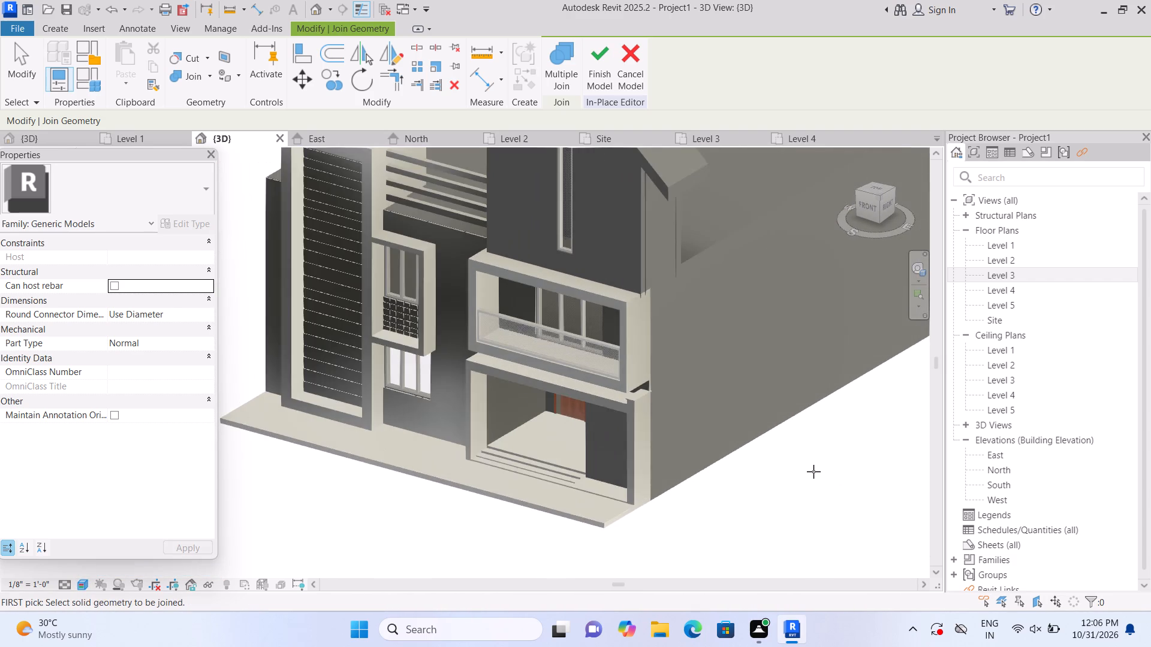
pyautogui.scroll(1, 813, 471)
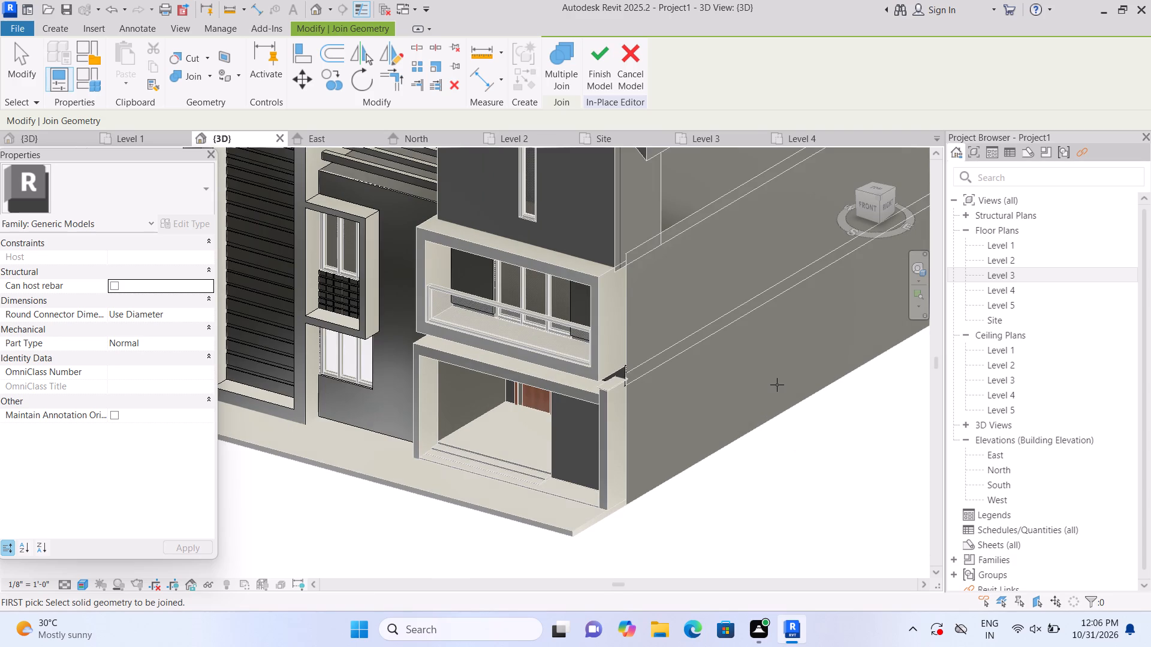
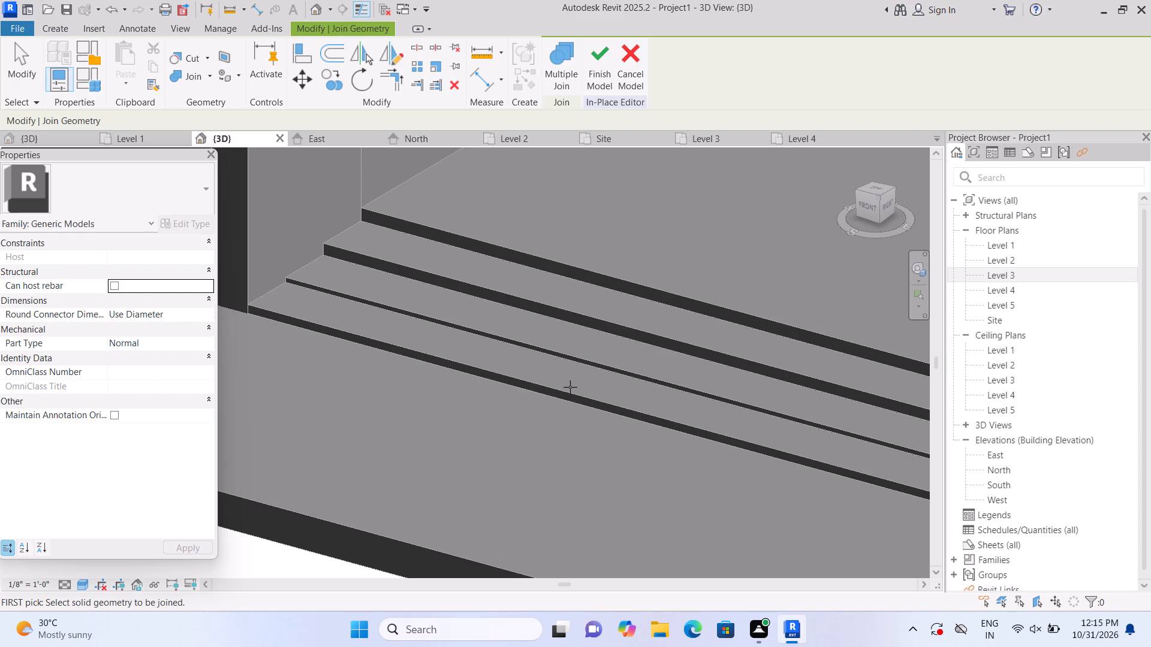
# Examine the entrance porch steps and the corner where the pier's thin cap meets the side wall.
pyautogui.scroll(2, 570, 397)
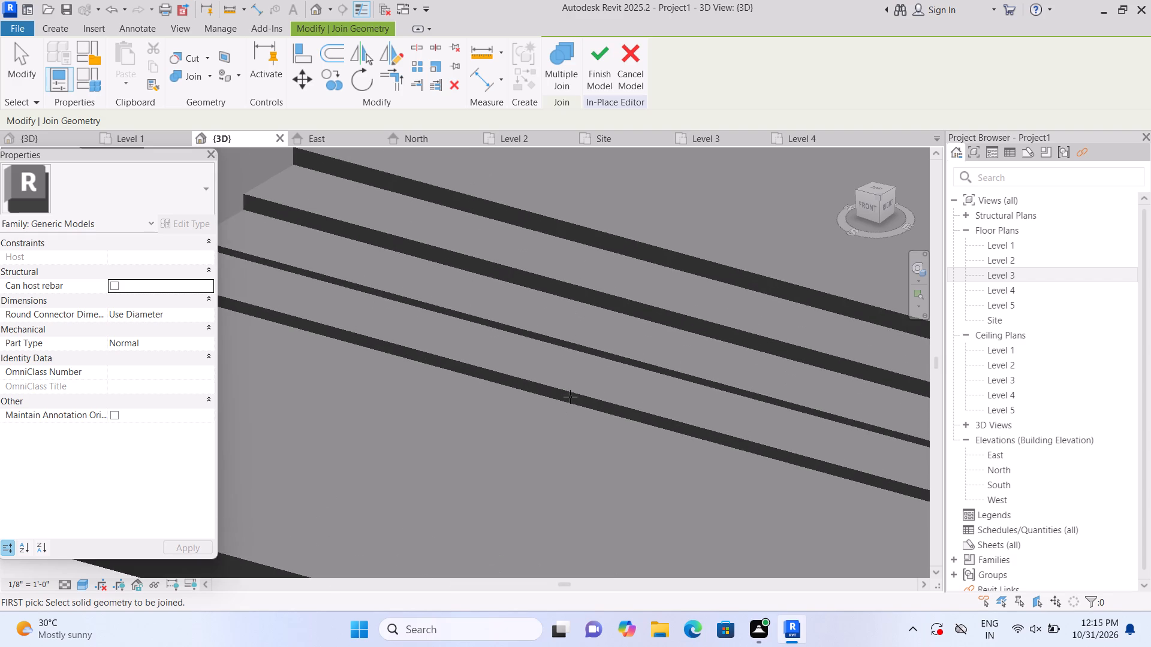
pyautogui.scroll(5, 571, 398)
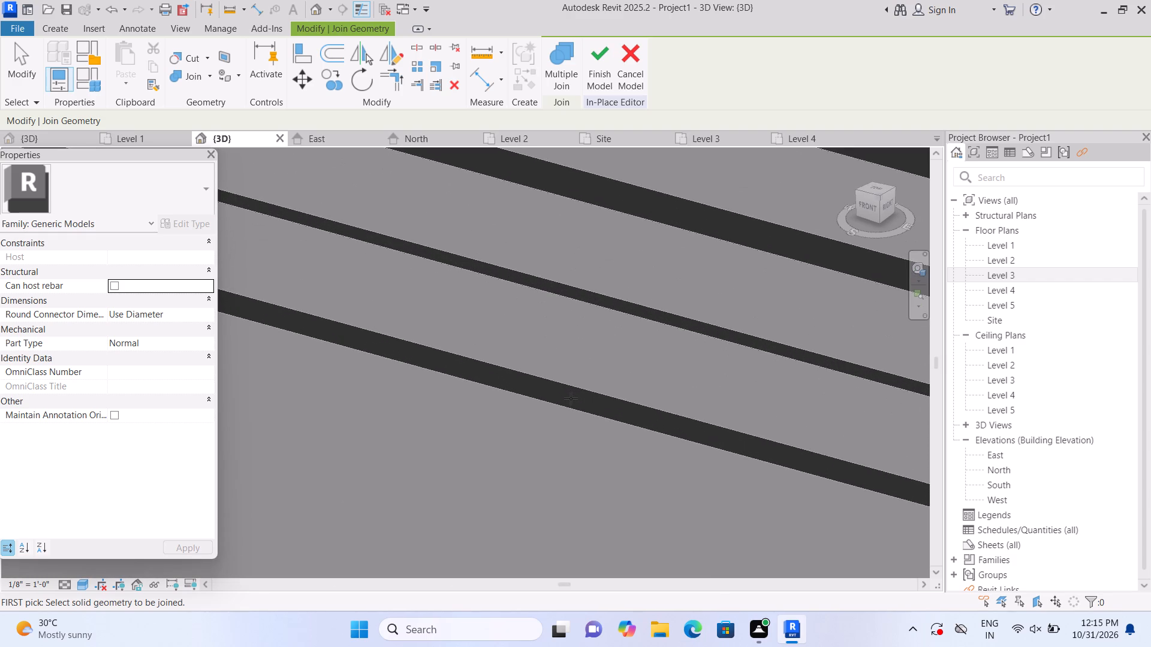
pyautogui.scroll(-9, 571, 398)
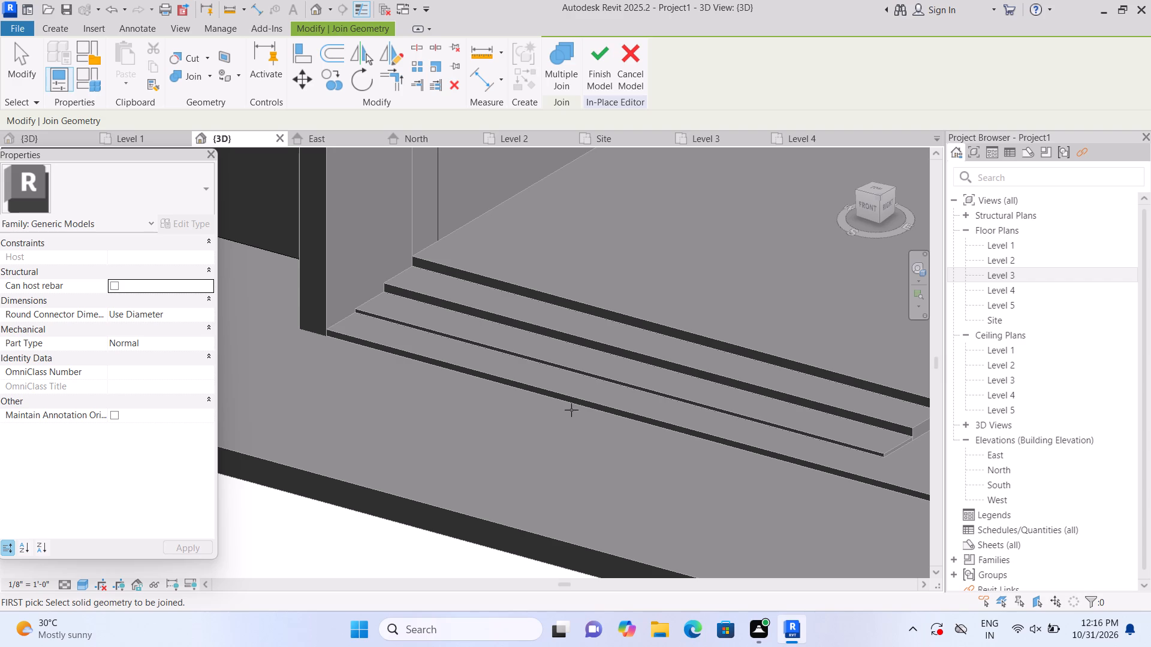
pyautogui.scroll(2, 640, 403)
pyautogui.scroll(-5, 640, 403)
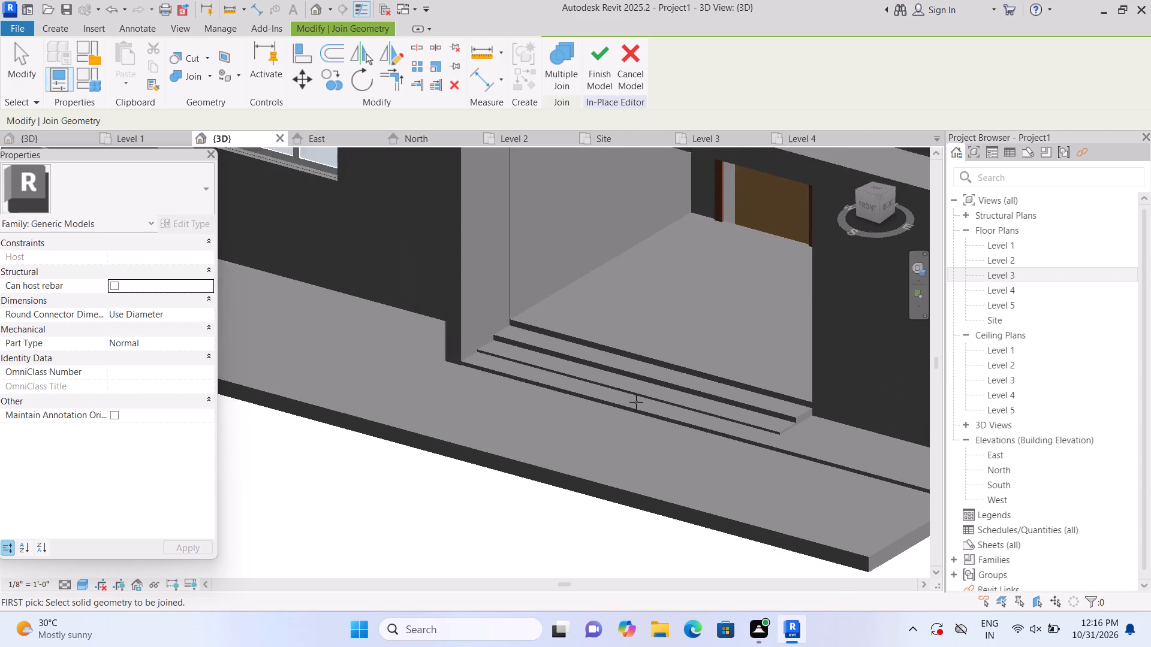
pyautogui.scroll(-5, 636, 402)
pyautogui.moveTo(665, 387); pyautogui.dragTo(602, 401, button='middle')
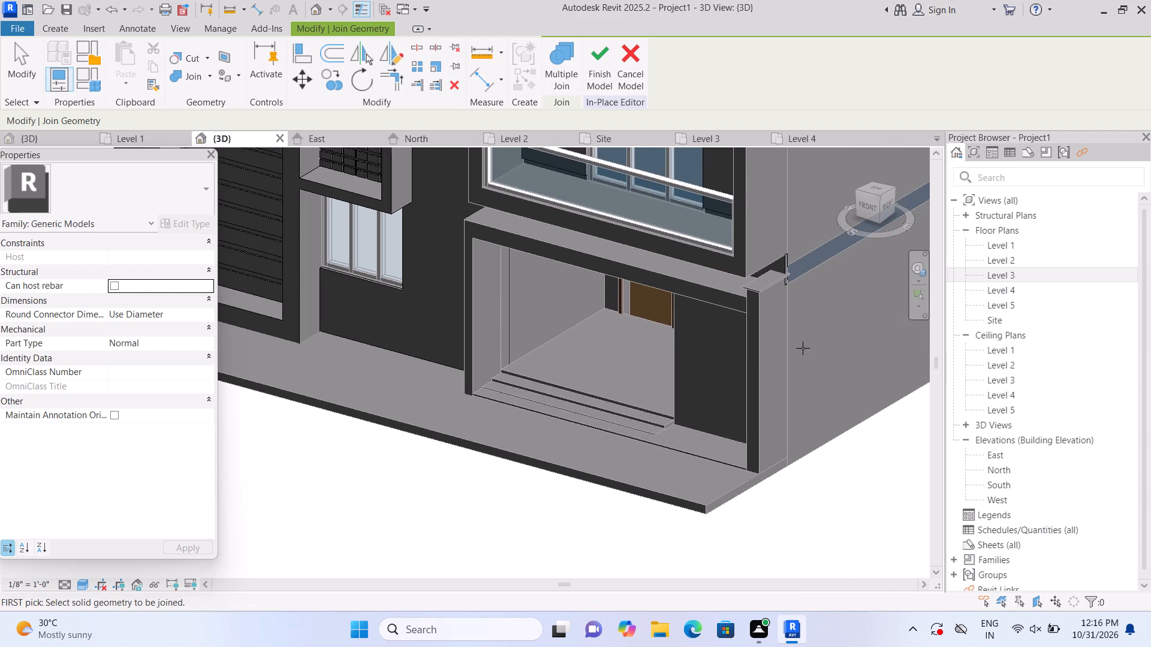
pyautogui.moveTo(806, 311); pyautogui.dragTo(703, 392, button='middle')
pyautogui.scroll(8, 689, 379)
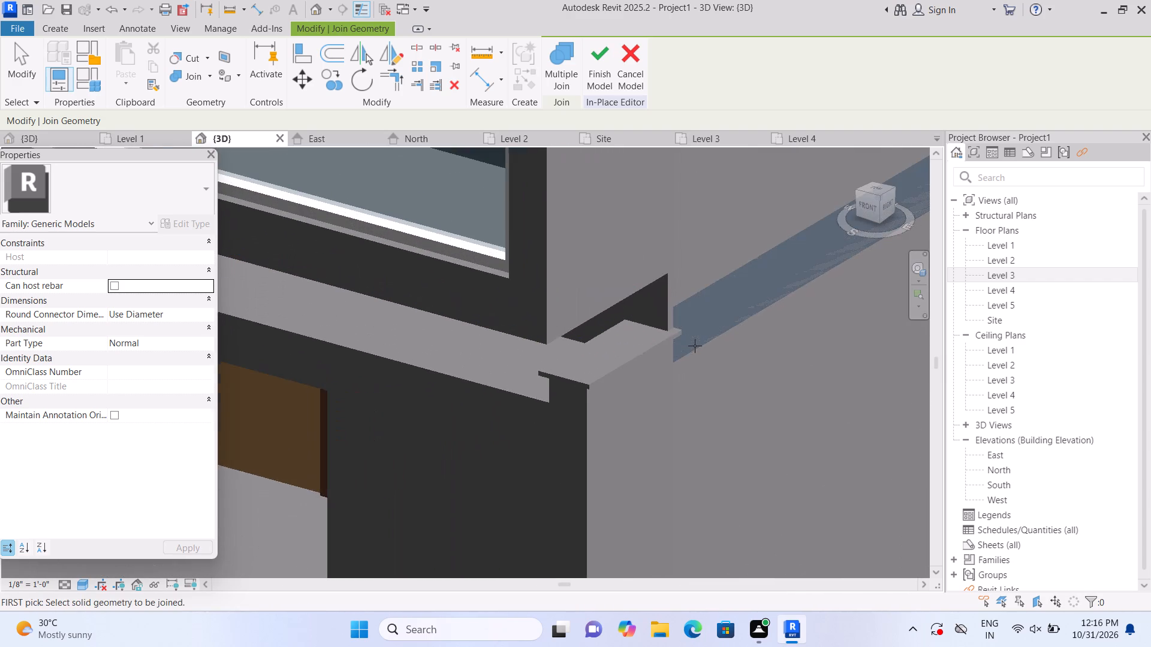
pyautogui.scroll(1, 658, 334)
# Leave the Join Geometry command and finish the in-place model currently being edited.
pyautogui.press('Escape')
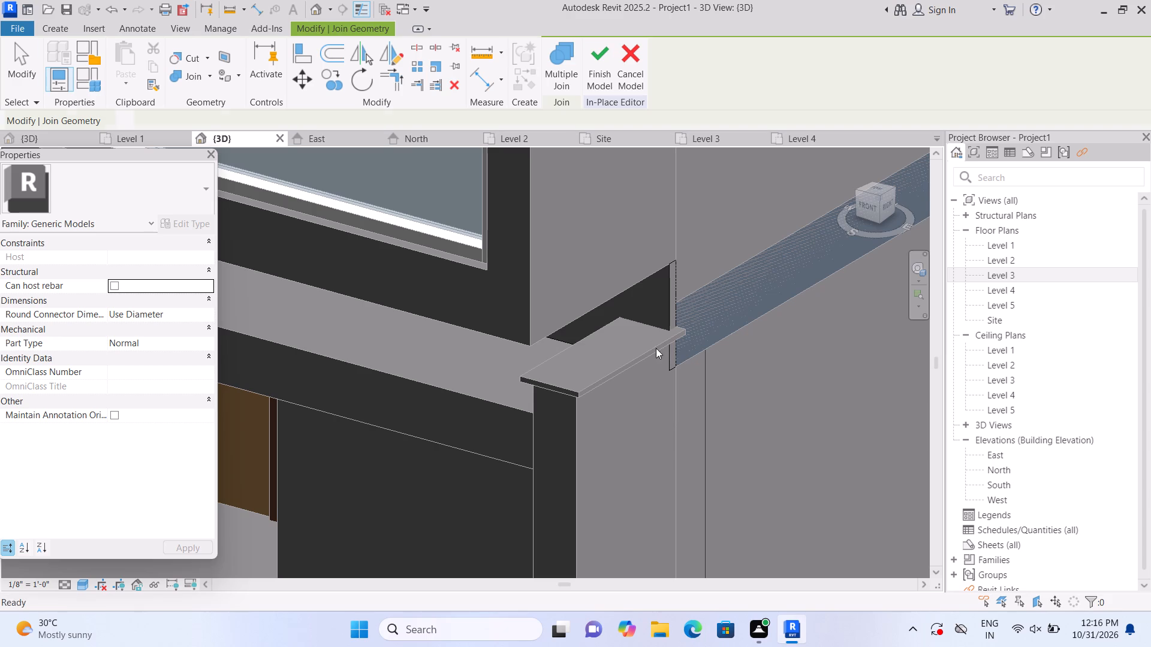
pyautogui.scroll(3, 685, 332)
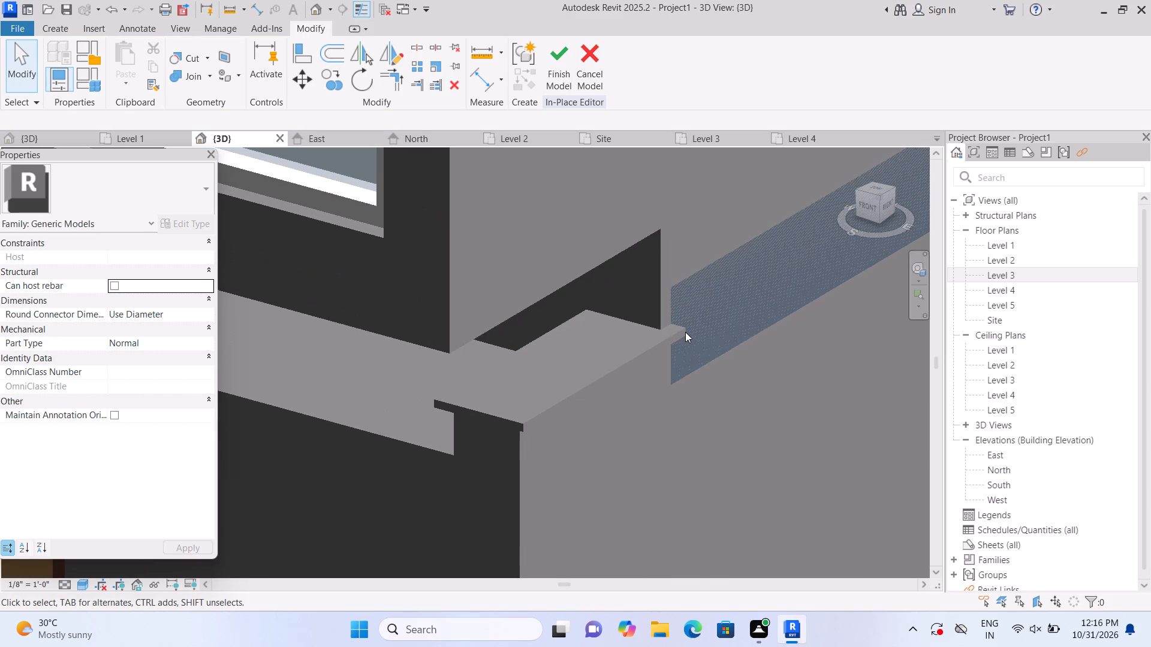
pyautogui.scroll(1, 685, 332)
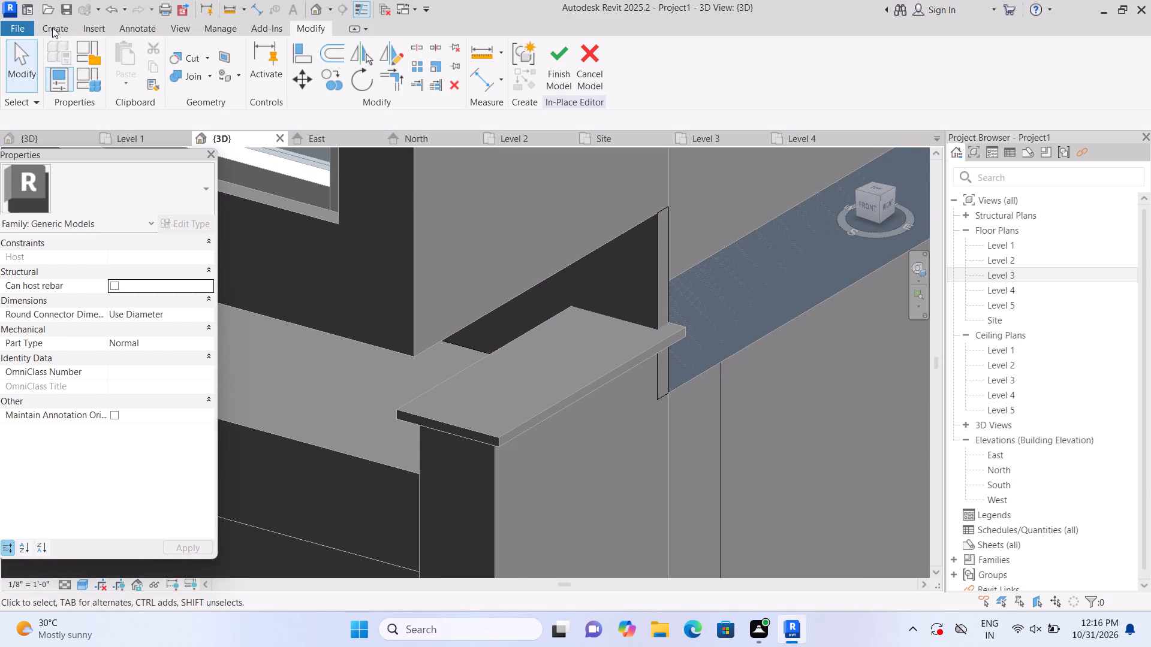
pyautogui.click(555, 68)
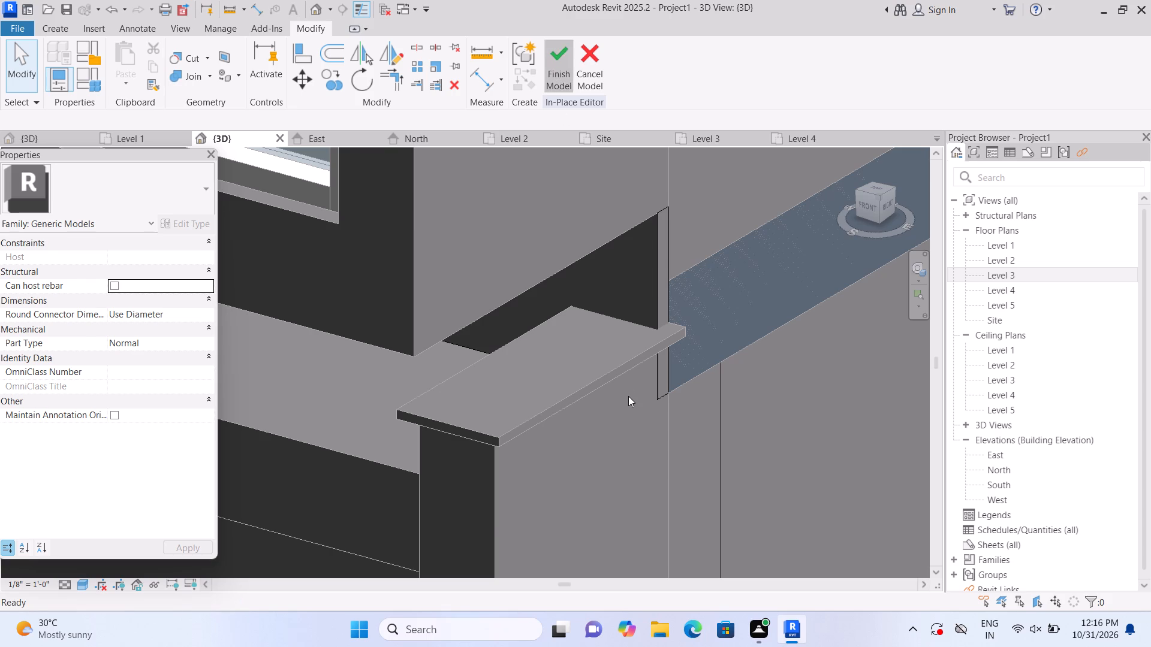
# Open the generic model with the thin cap on the porch corner pier for in-place editing.
pyautogui.scroll(2, 628, 397)
pyautogui.click(619, 355)
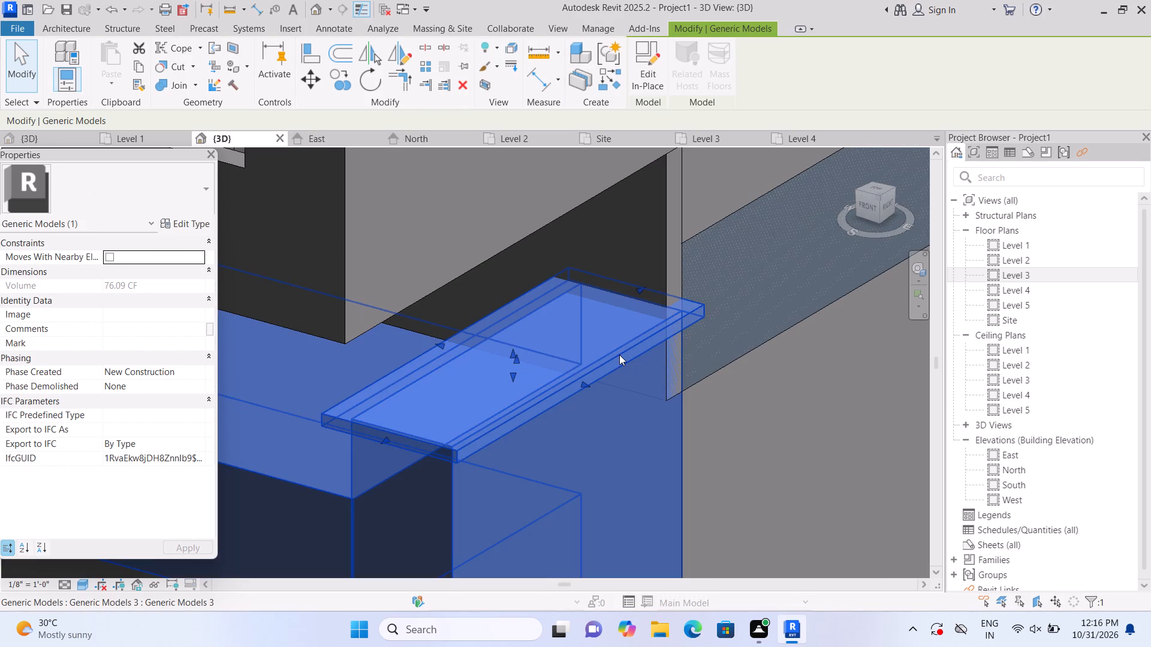
pyautogui.press('Escape')
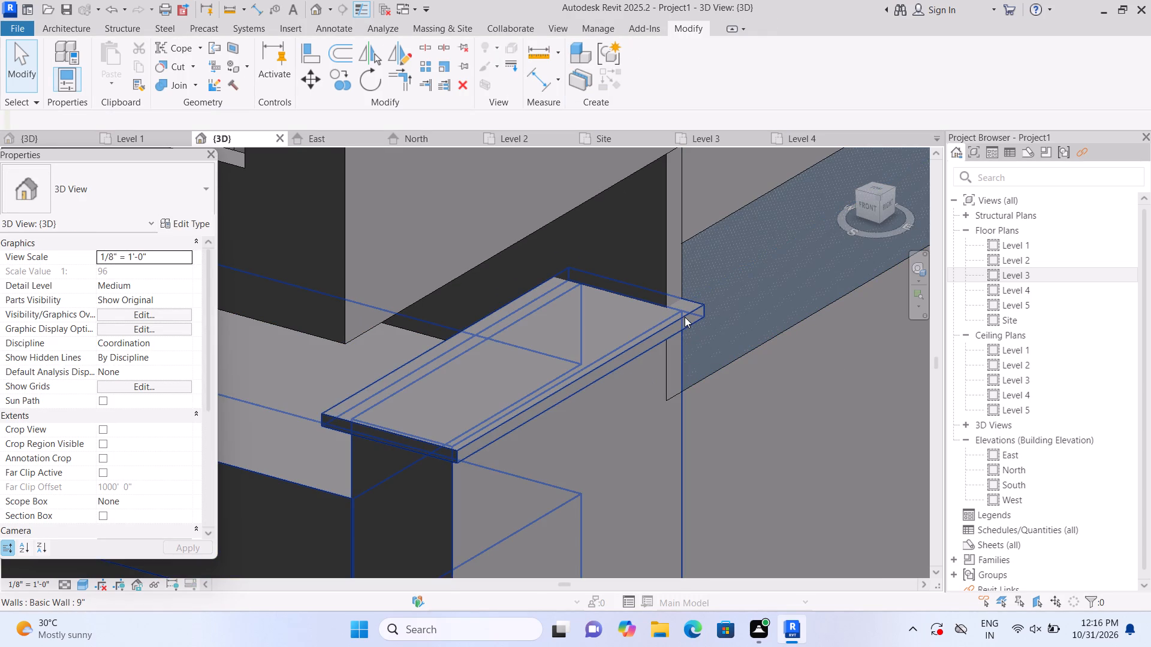
pyautogui.click(656, 318)
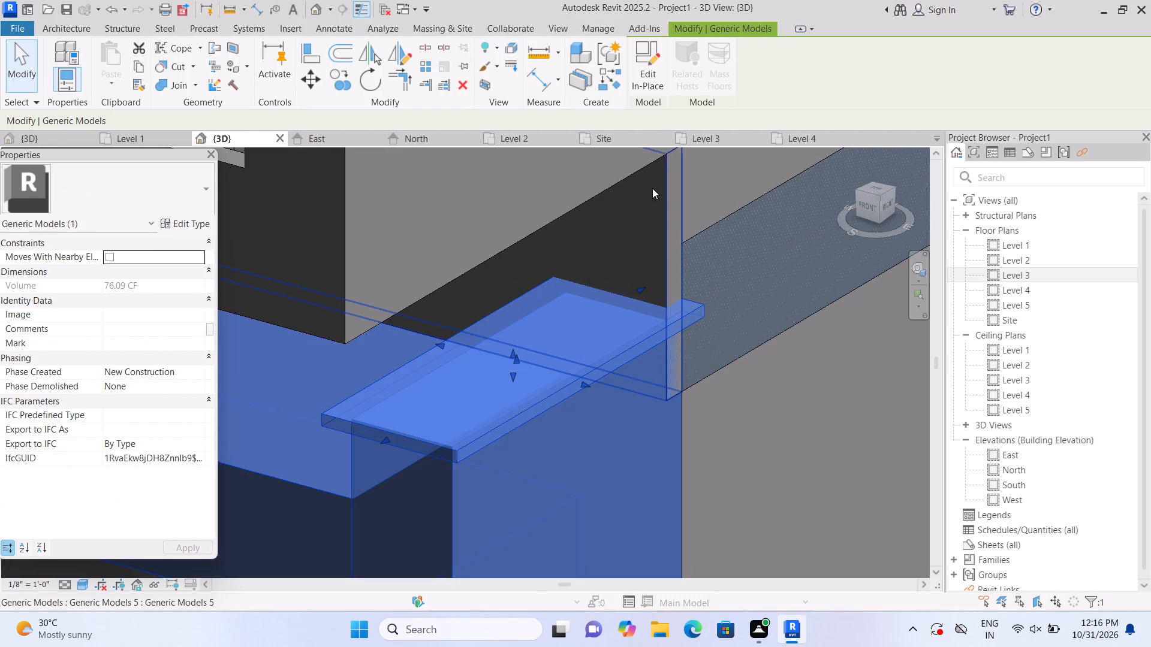
pyautogui.click(650, 92)
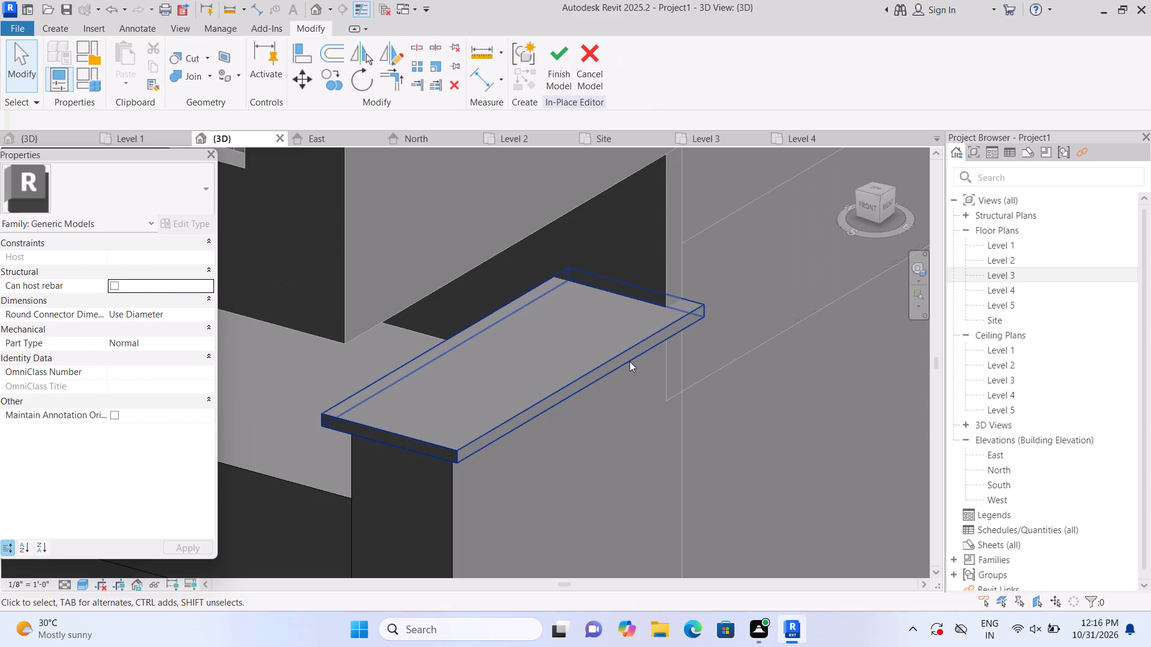
# Shorten the pier's 1" thick cap extrusion at its wall end, pulling it back to the adjoining wall face.
pyautogui.click(629, 361)
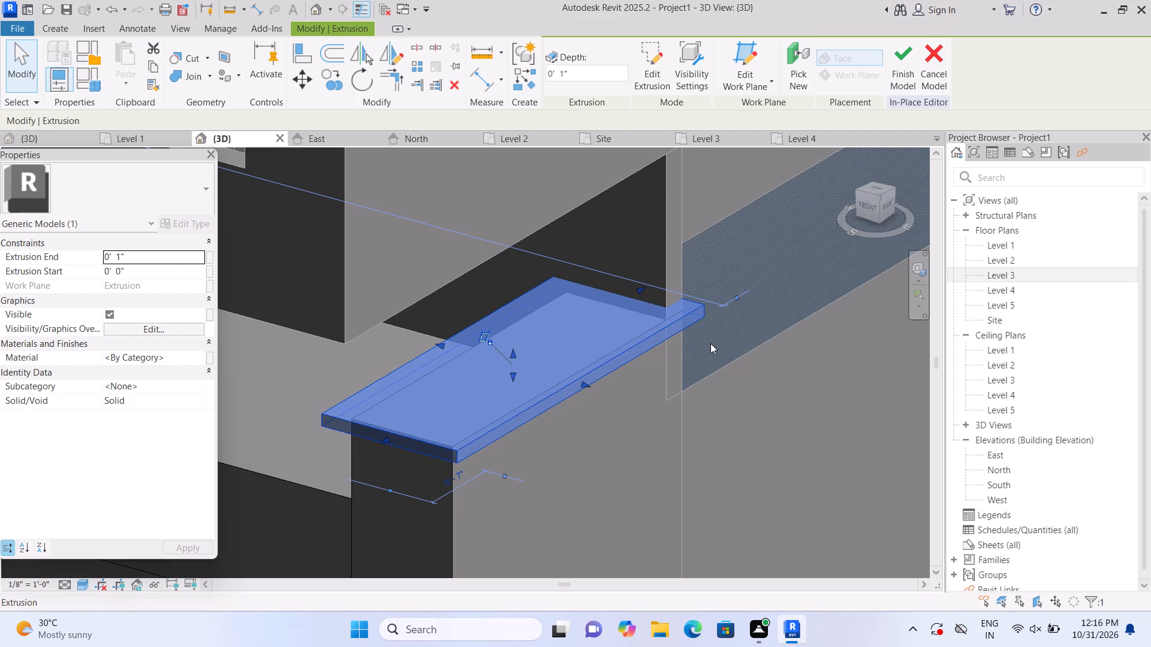
pyautogui.moveTo(709, 343); pyautogui.dragTo(674, 337, button='middle')
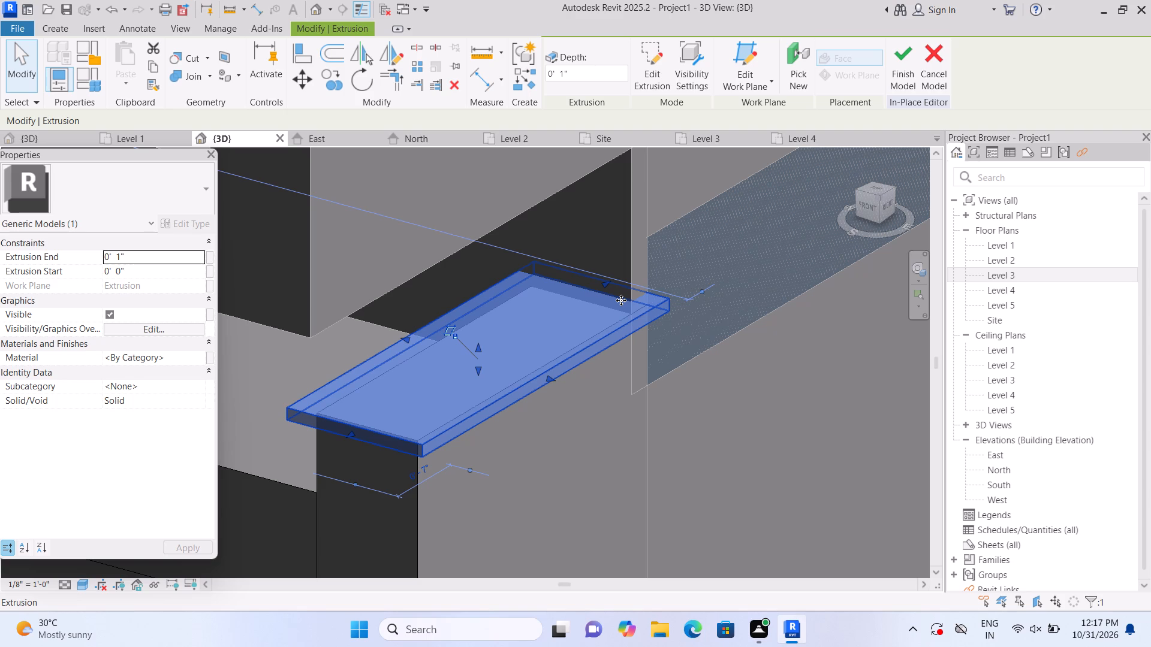
pyautogui.scroll(2, 646, 344)
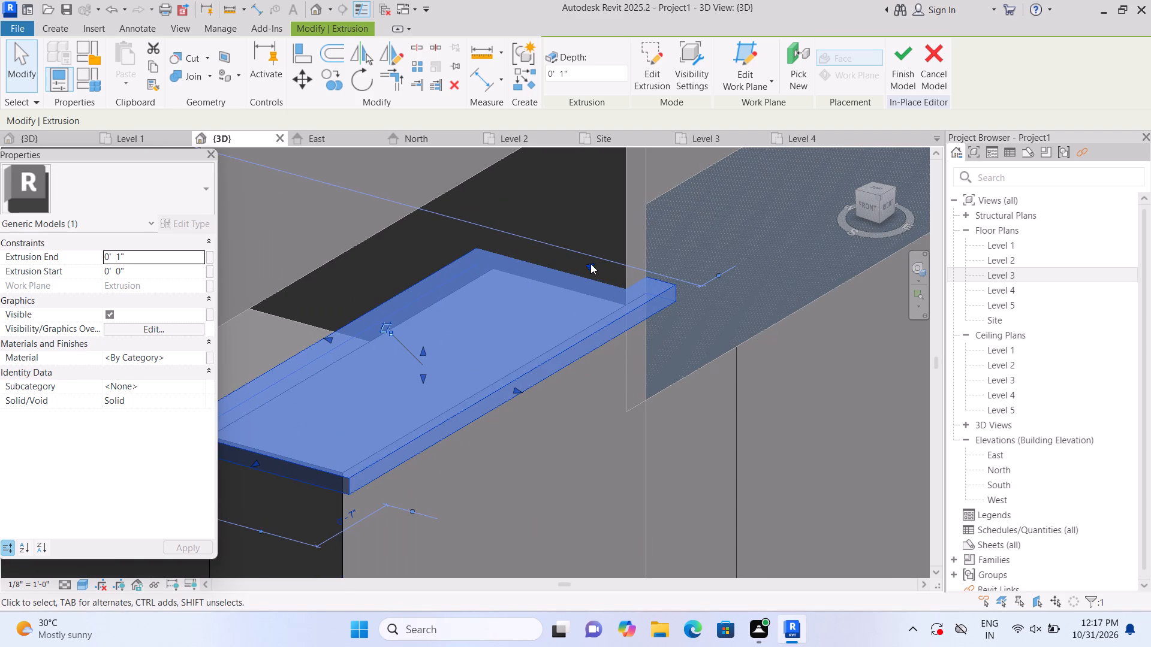
pyautogui.moveTo(590, 264); pyautogui.dragTo(573, 281)
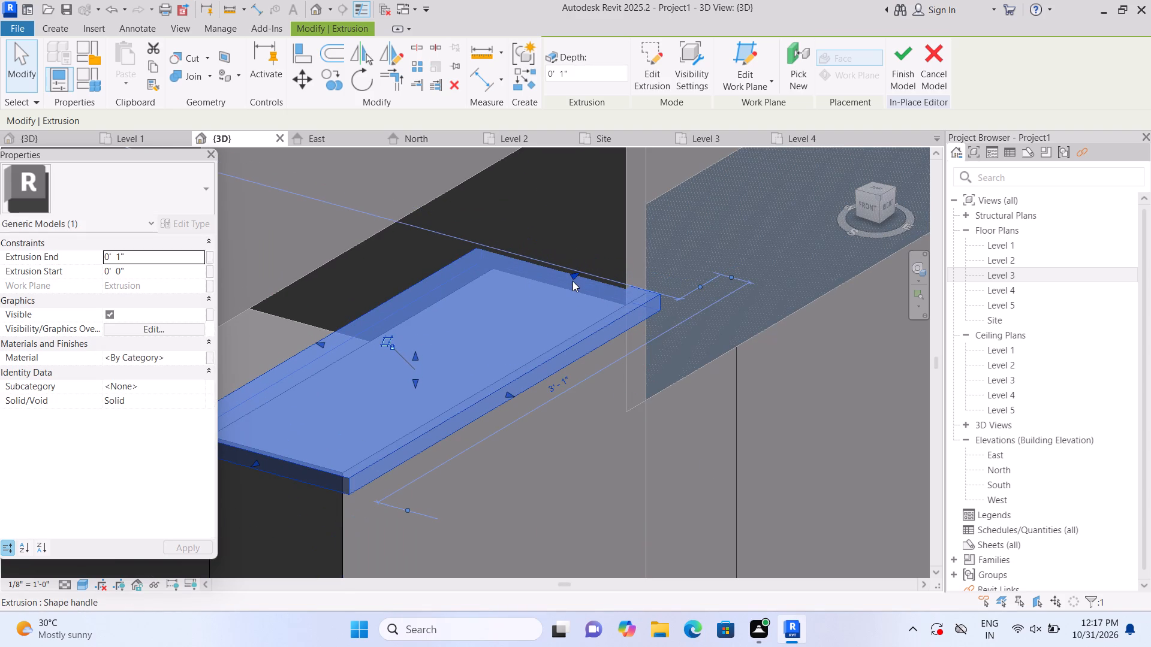
pyautogui.press('Escape')
pyautogui.click(604, 326)
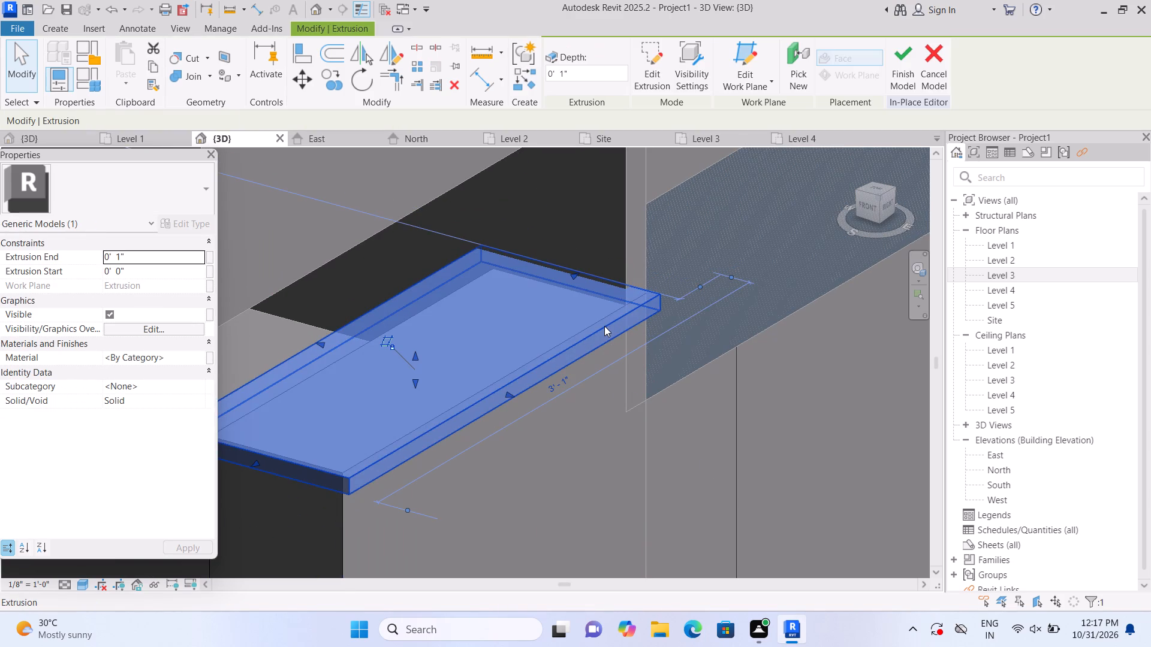
pyautogui.moveTo(573, 273); pyautogui.dragTo(564, 285)
pyautogui.click(564, 285)
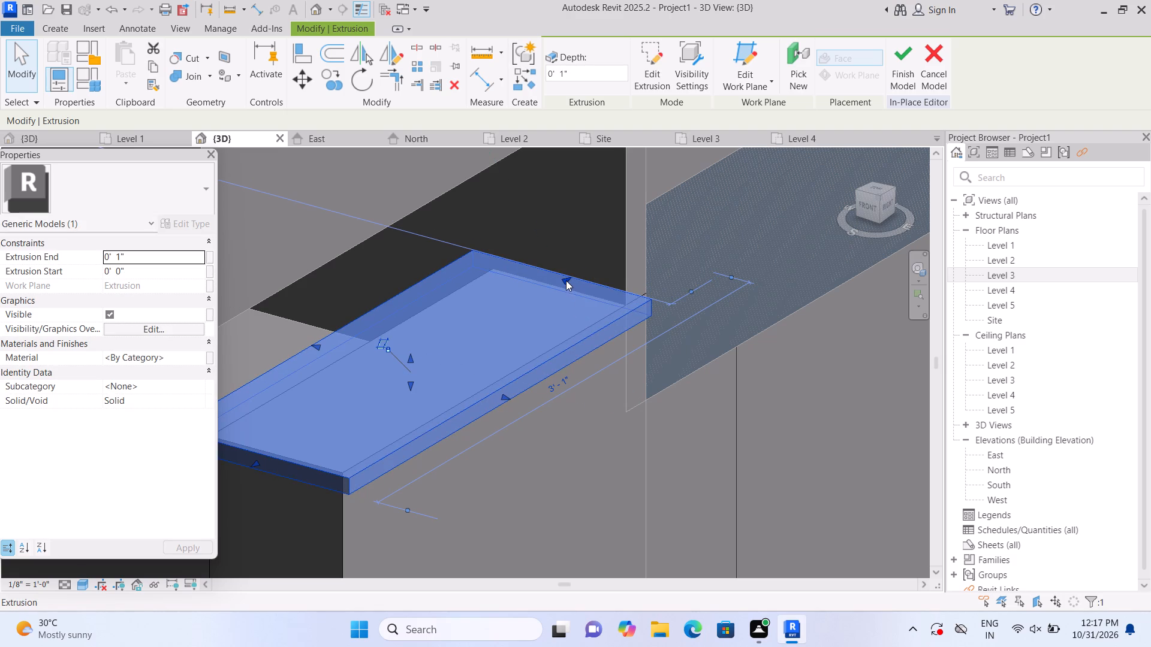
pyautogui.click(566, 280)
pyautogui.press('Escape')
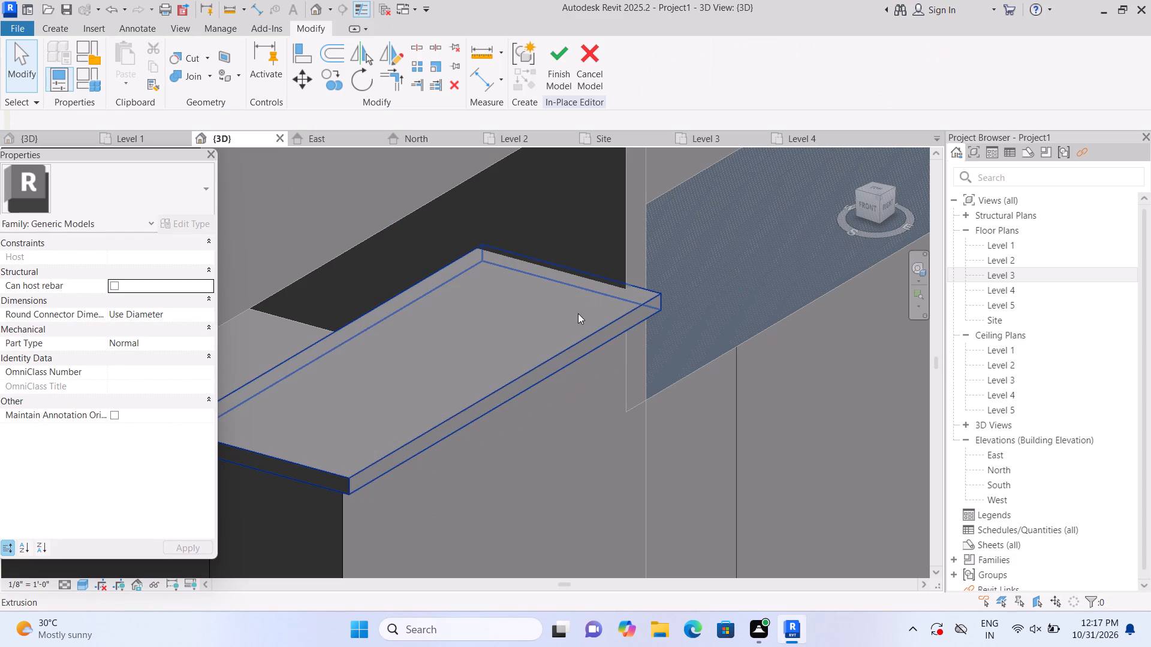
pyautogui.click(570, 285)
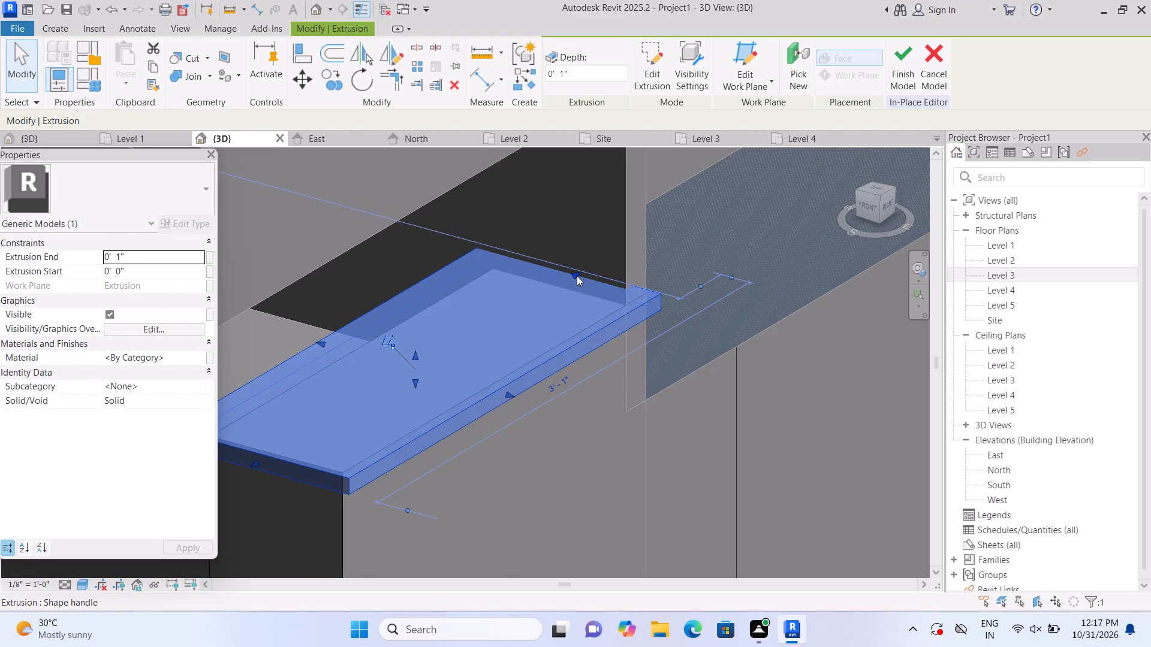
pyautogui.moveTo(576, 273); pyautogui.dragTo(568, 282)
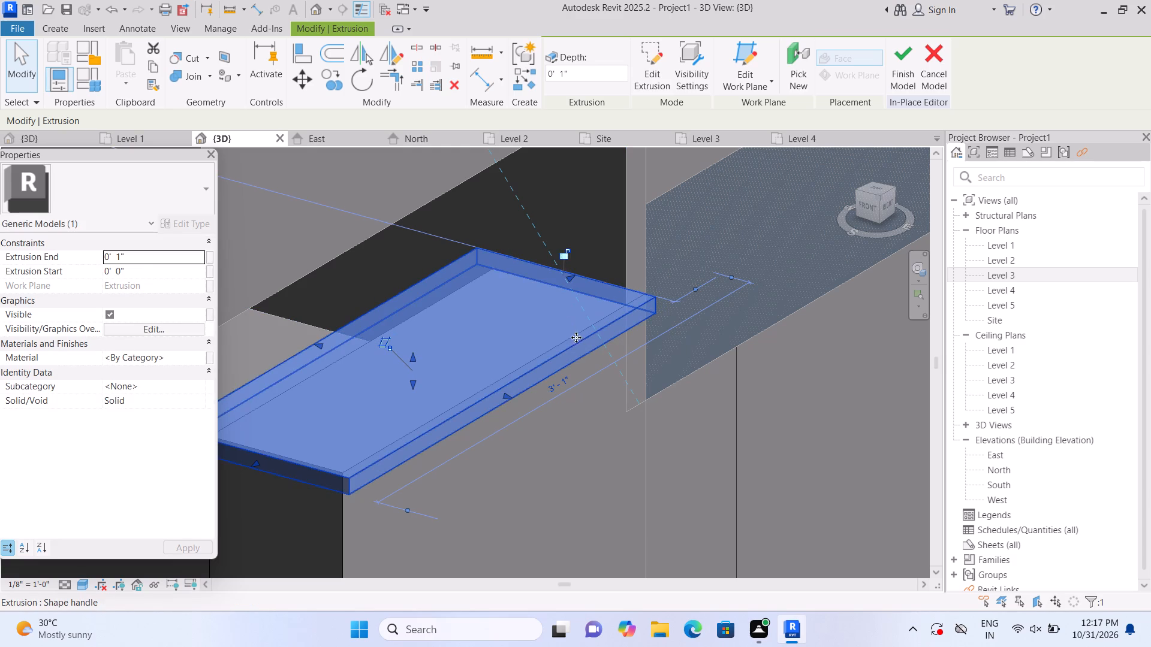
pyautogui.press('Escape')
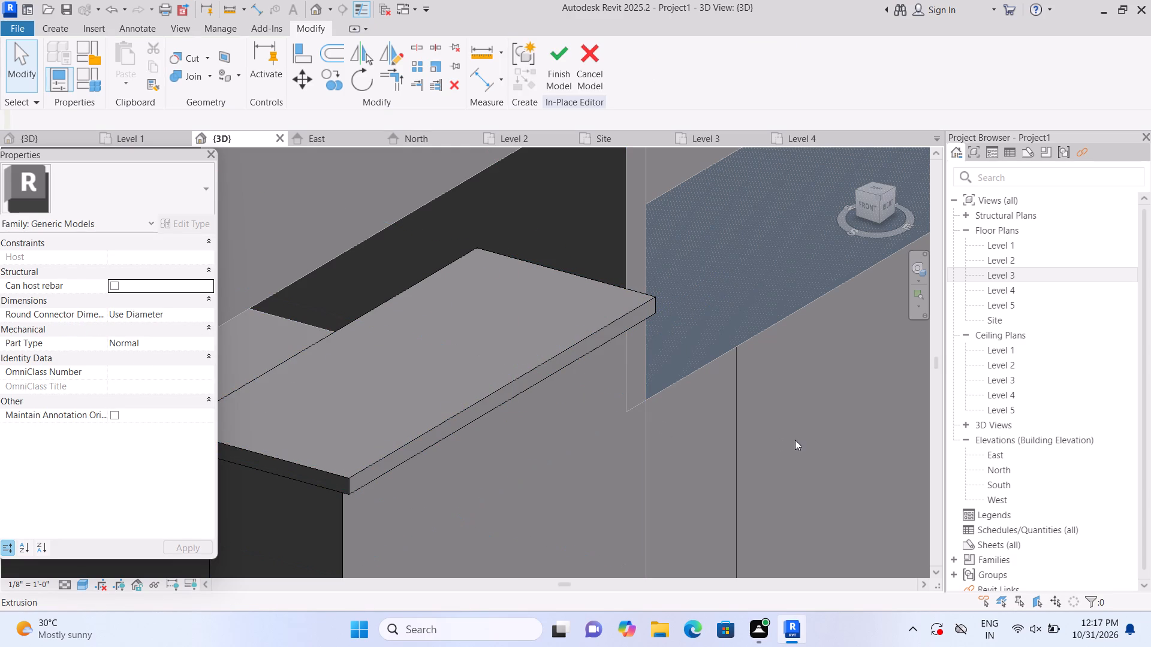
# Examine the cap's end against the side wall and recessed band from the building's right side.
pyautogui.keyDown('shift'); pyautogui.moveTo(795, 440); pyautogui.dragTo(758, 442, button='middle'); pyautogui.keyUp('shift')
pyautogui.scroll(-12, 730, 403)
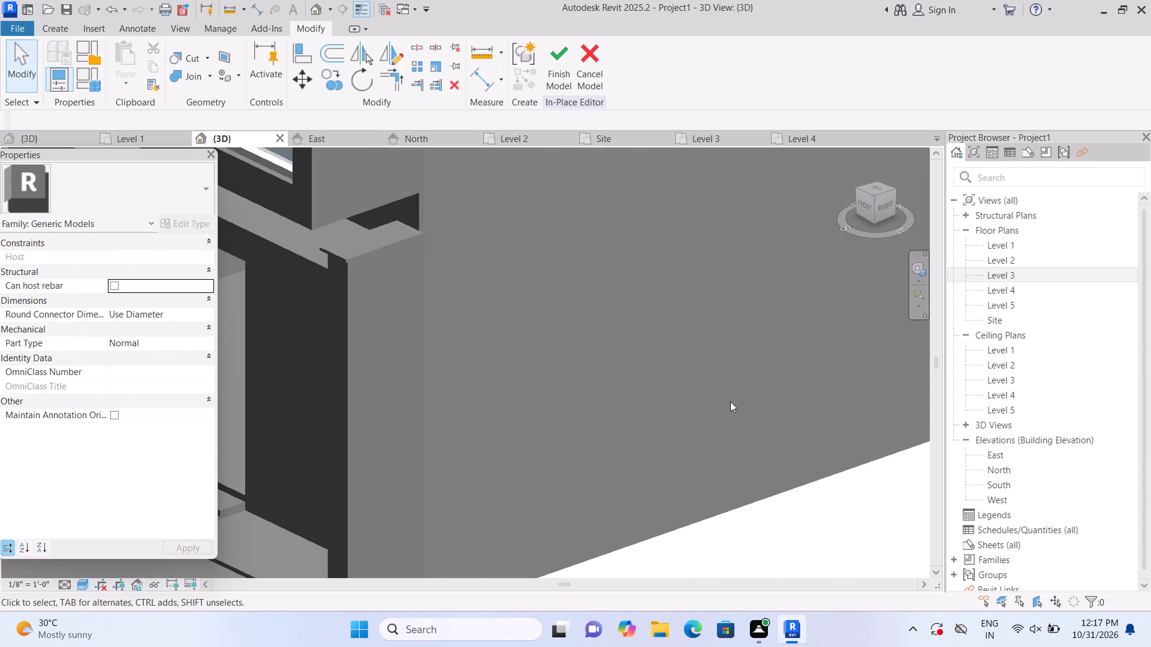
pyautogui.keyDown('shift'); pyautogui.moveTo(720, 411); pyautogui.dragTo(616, 404, button='middle'); pyautogui.keyUp('shift')
pyautogui.moveTo(672, 216); pyautogui.dragTo(671, 520, button='middle')
pyautogui.moveTo(621, 271); pyautogui.dragTo(677, 516, button='middle')
pyautogui.moveTo(299, 339); pyautogui.dragTo(464, 428, button='middle')
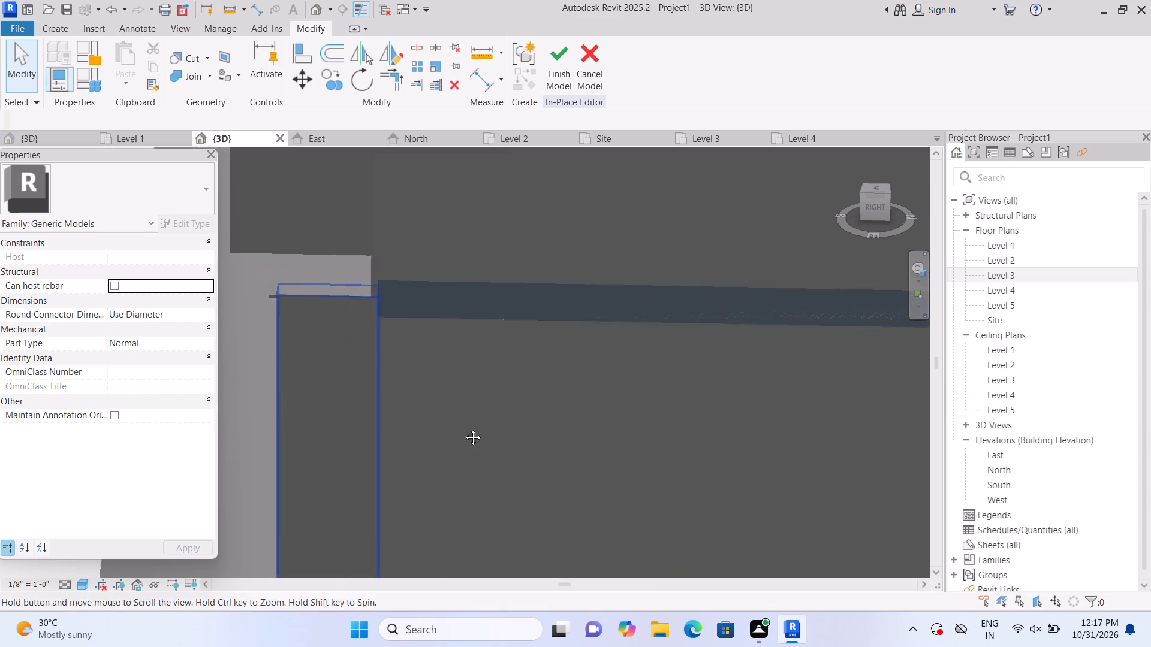
pyautogui.moveTo(464, 428); pyautogui.dragTo(486, 442, button='middle')
pyautogui.scroll(4, 469, 397)
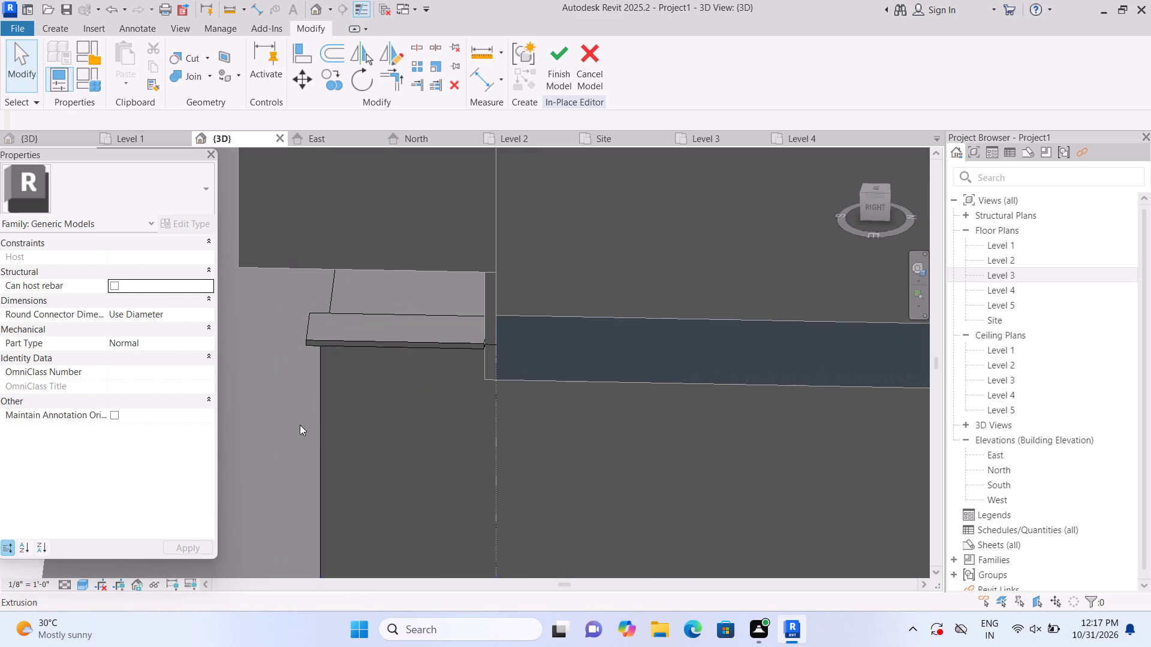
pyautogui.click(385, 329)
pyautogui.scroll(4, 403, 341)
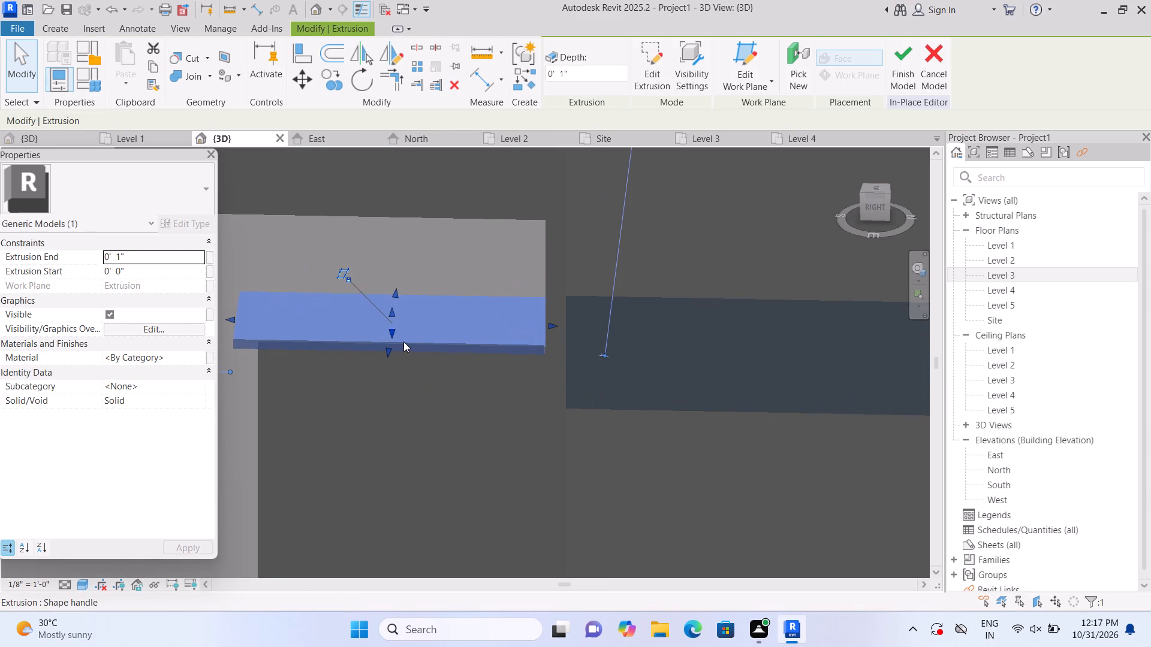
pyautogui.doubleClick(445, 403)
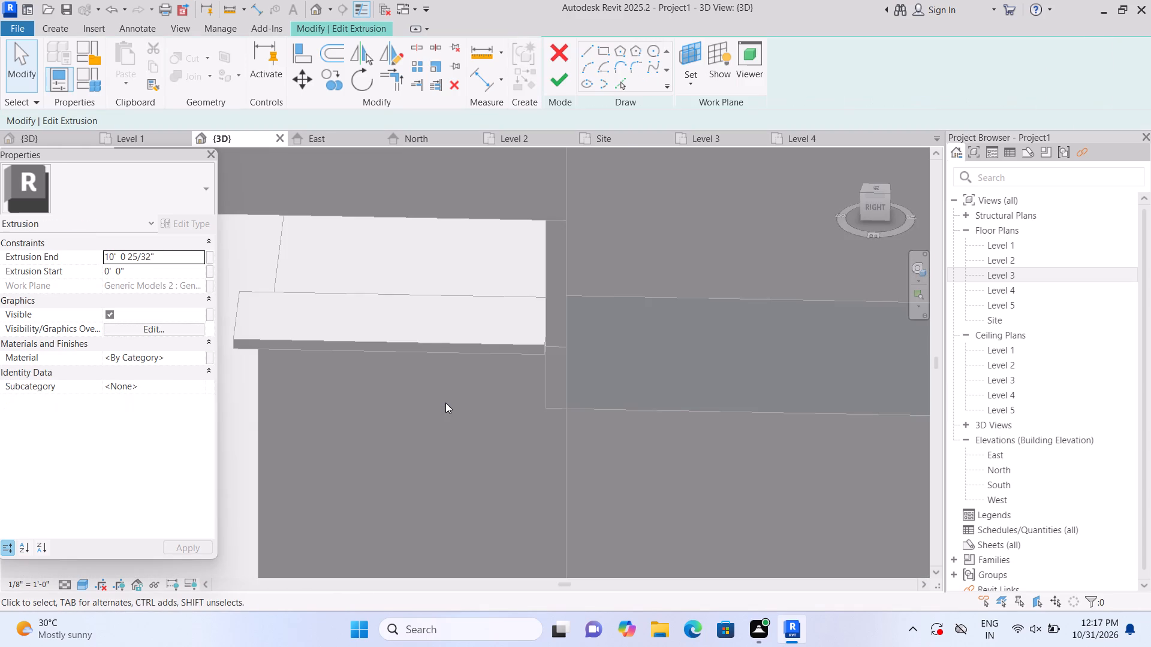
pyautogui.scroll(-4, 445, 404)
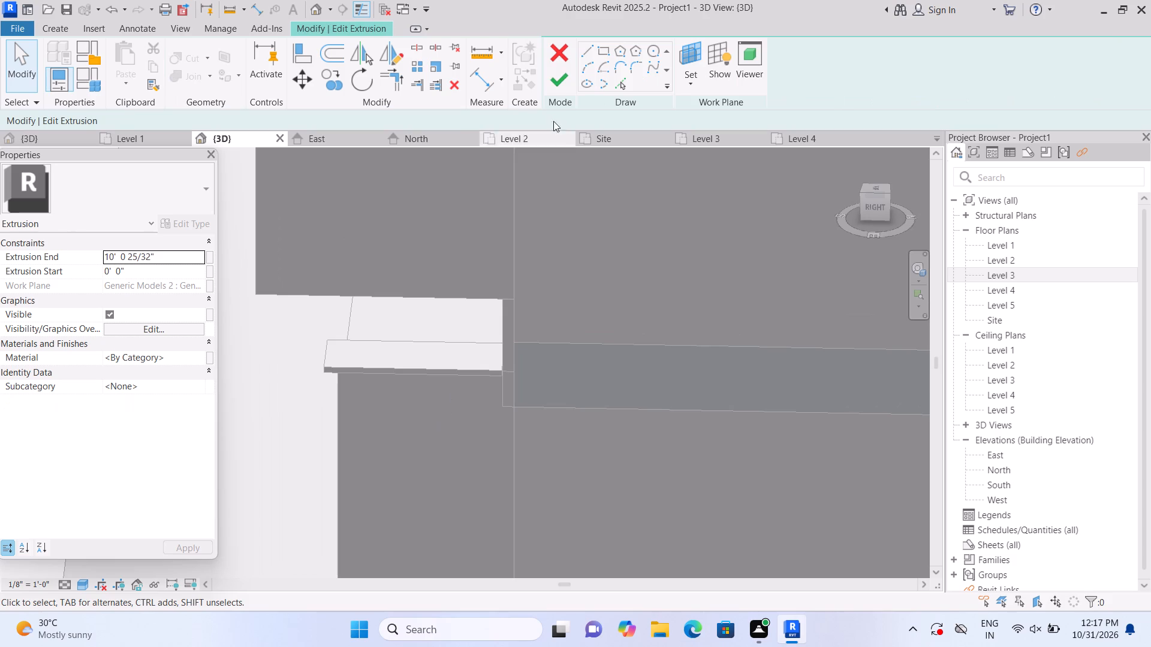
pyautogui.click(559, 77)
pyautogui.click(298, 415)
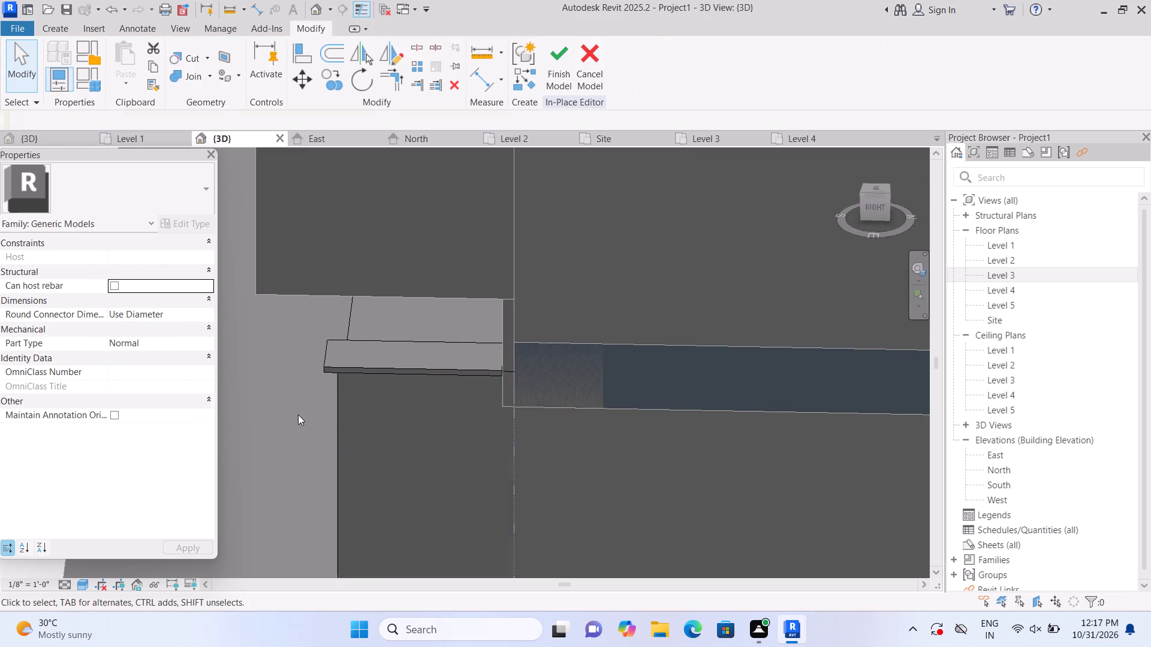
# Try to fine-tune the pier cap extrusion's wall end against the edge of the wall recess.
pyautogui.scroll(1, 484, 392)
pyautogui.scroll(3, 396, 394)
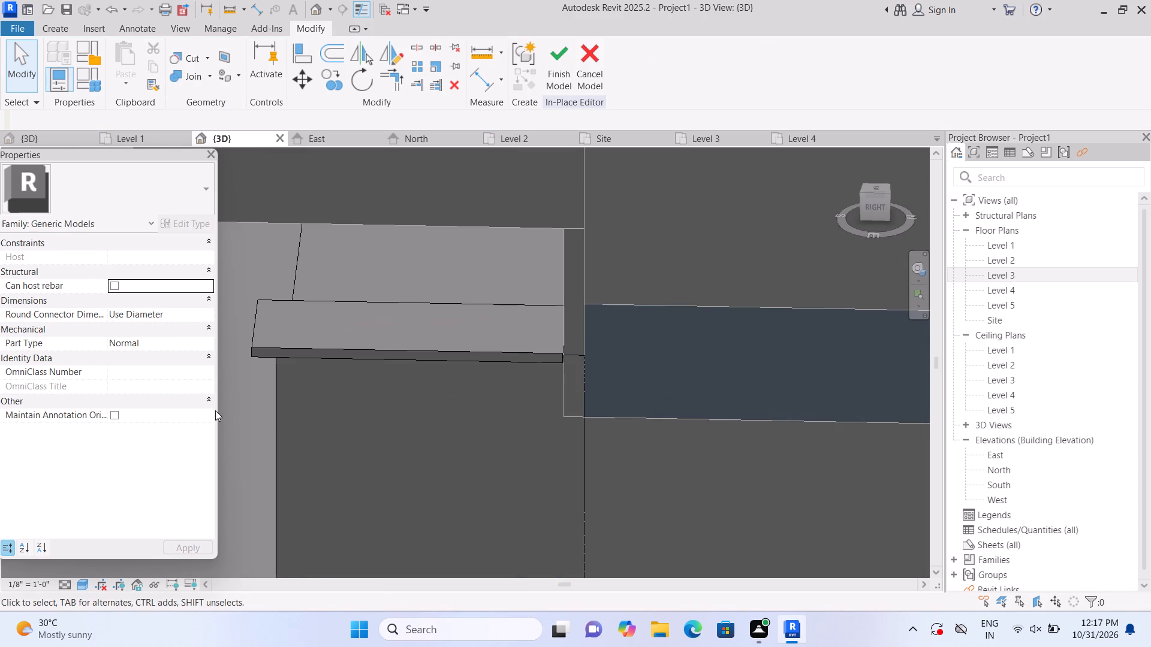
pyautogui.click(377, 355)
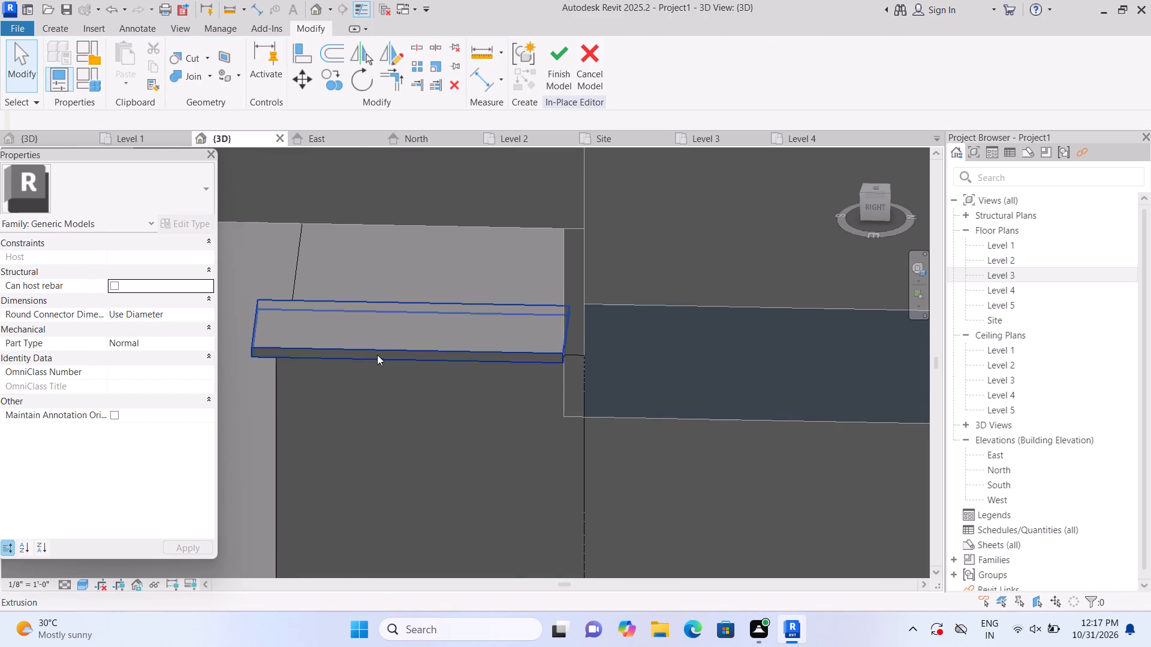
pyautogui.click(568, 334)
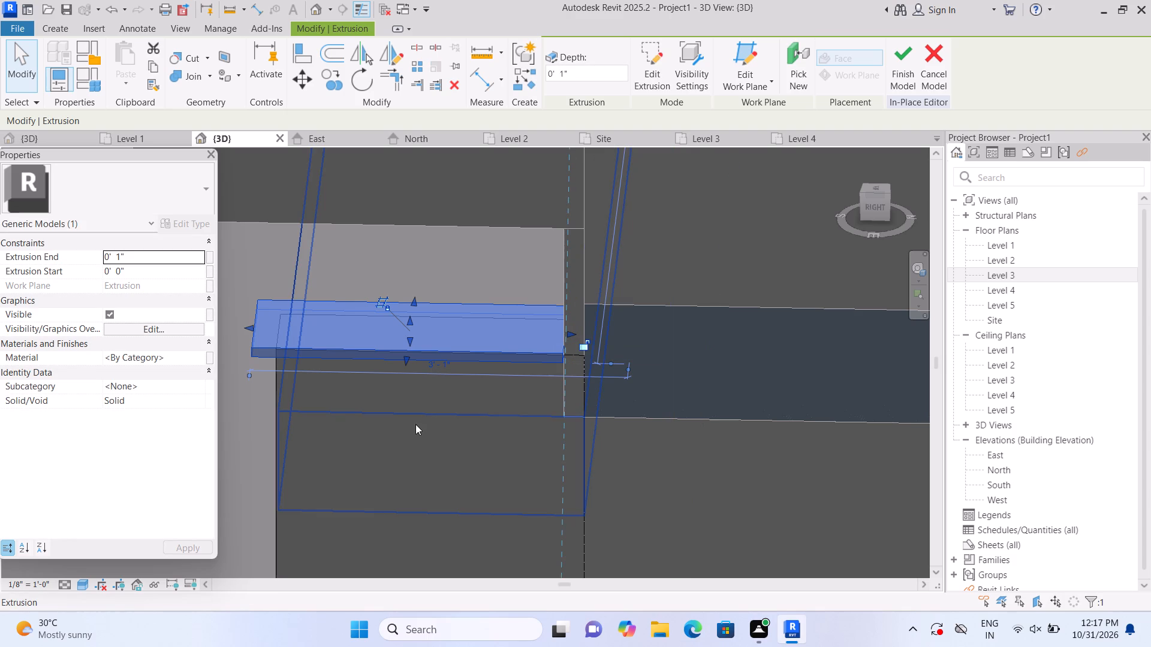
pyautogui.press('Escape')
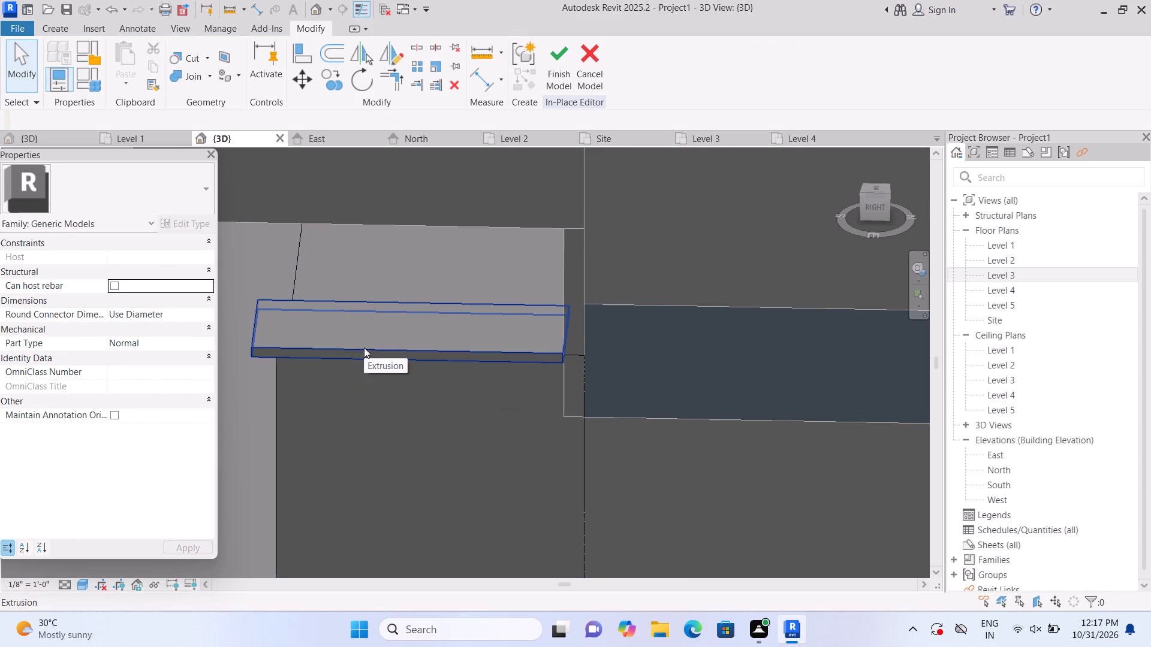
# Nudge the outer long side of the pier's 1" thick cap extrusion slightly outward, leaving the pier's own sketch unedited.
pyautogui.click(364, 347)
pyautogui.moveTo(405, 355); pyautogui.dragTo(394, 363)
pyautogui.doubleClick(371, 407)
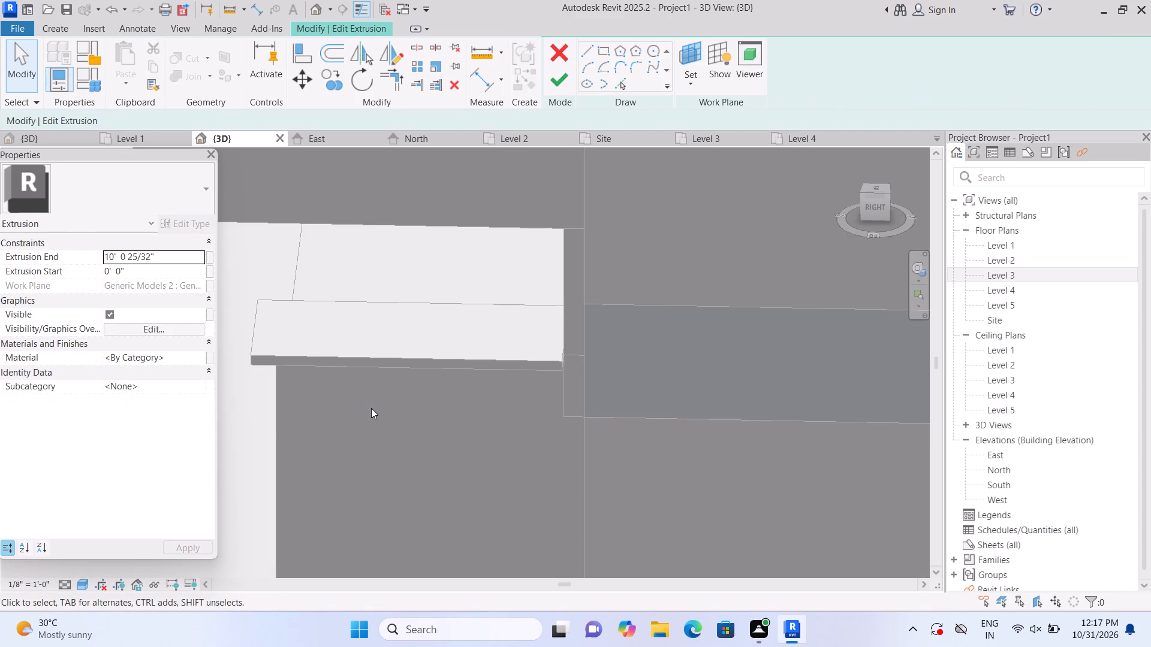
pyautogui.click(559, 81)
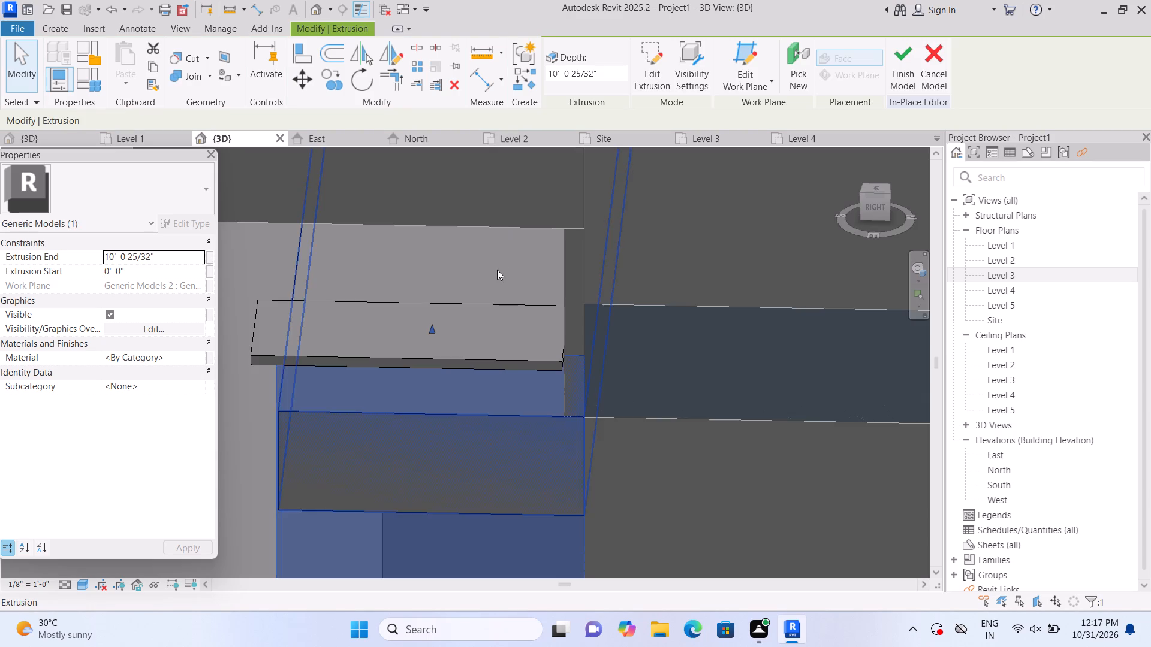
# Review the whole building from the home 3D view and close the pier extrusion's sketch without editing it.
pyautogui.scroll(-4, 497, 261)
pyautogui.scroll(-1, 633, 238)
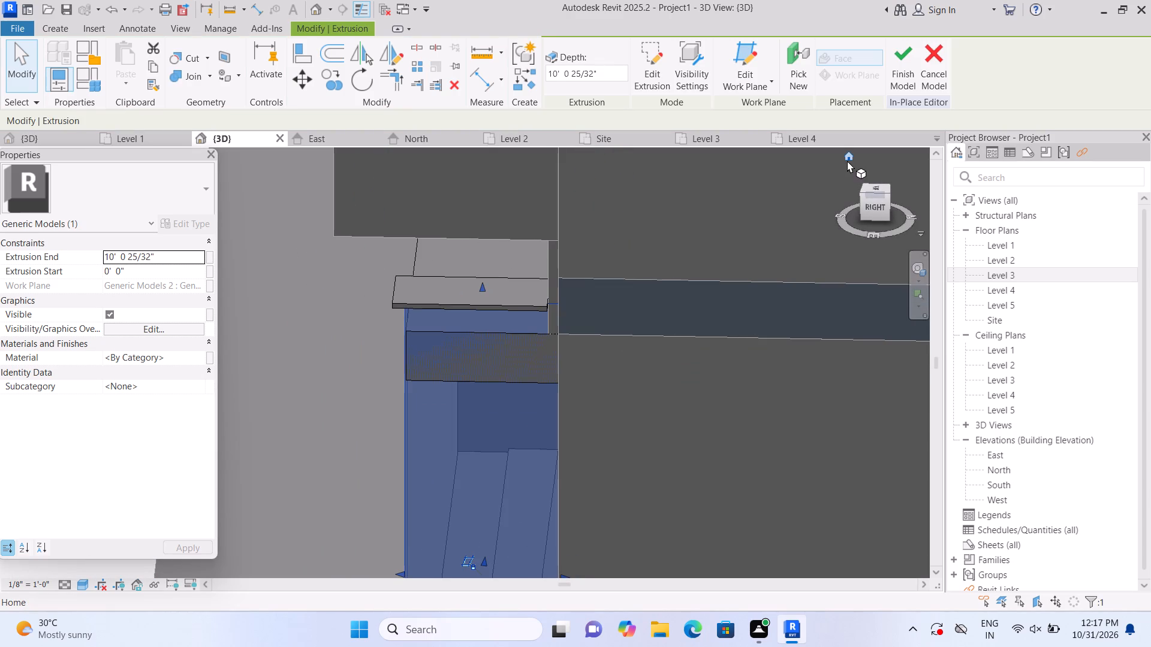
pyautogui.doubleClick(849, 156)
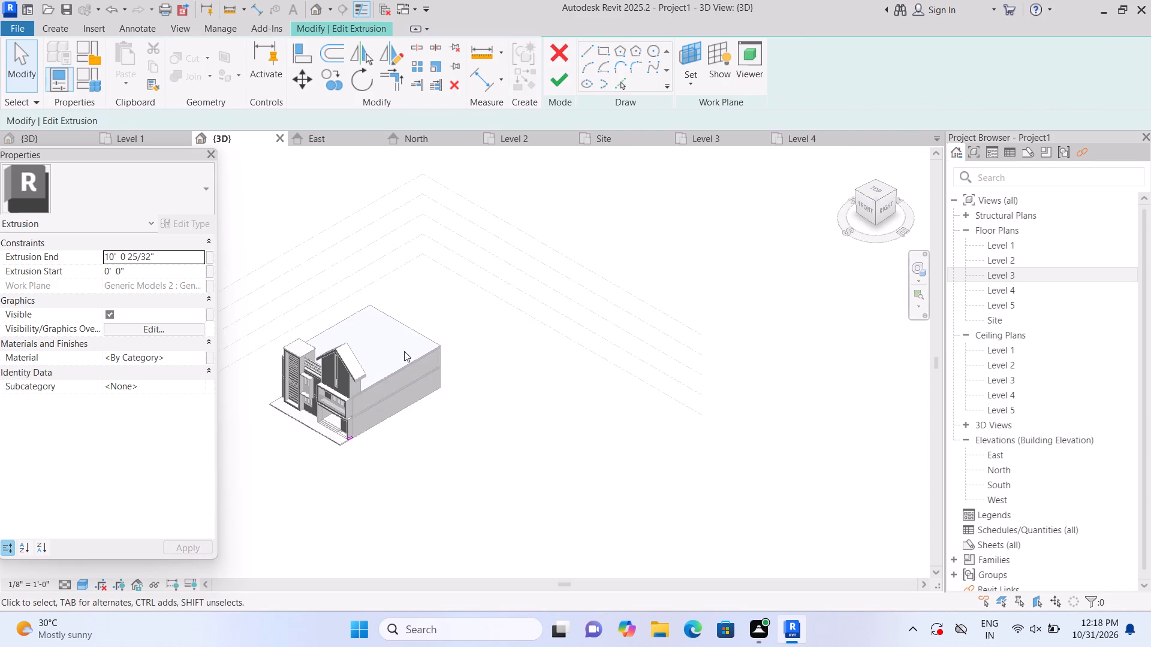
pyautogui.scroll(-1, 335, 407)
pyautogui.scroll(10, 333, 410)
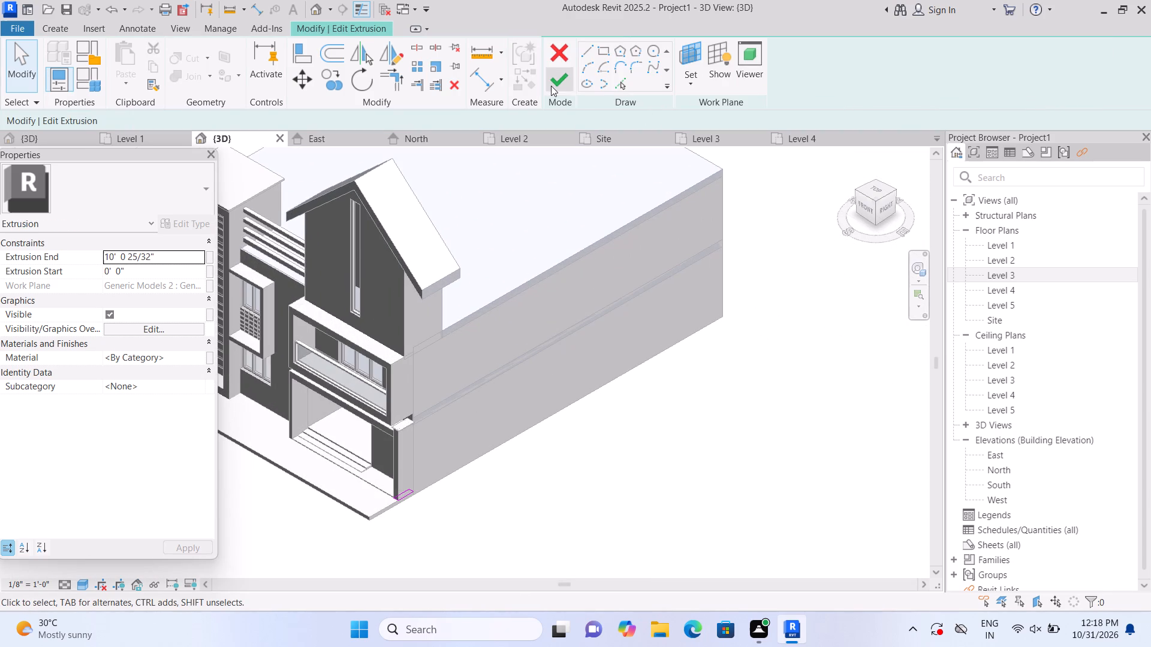
pyautogui.click(551, 86)
pyautogui.scroll(2, 362, 419)
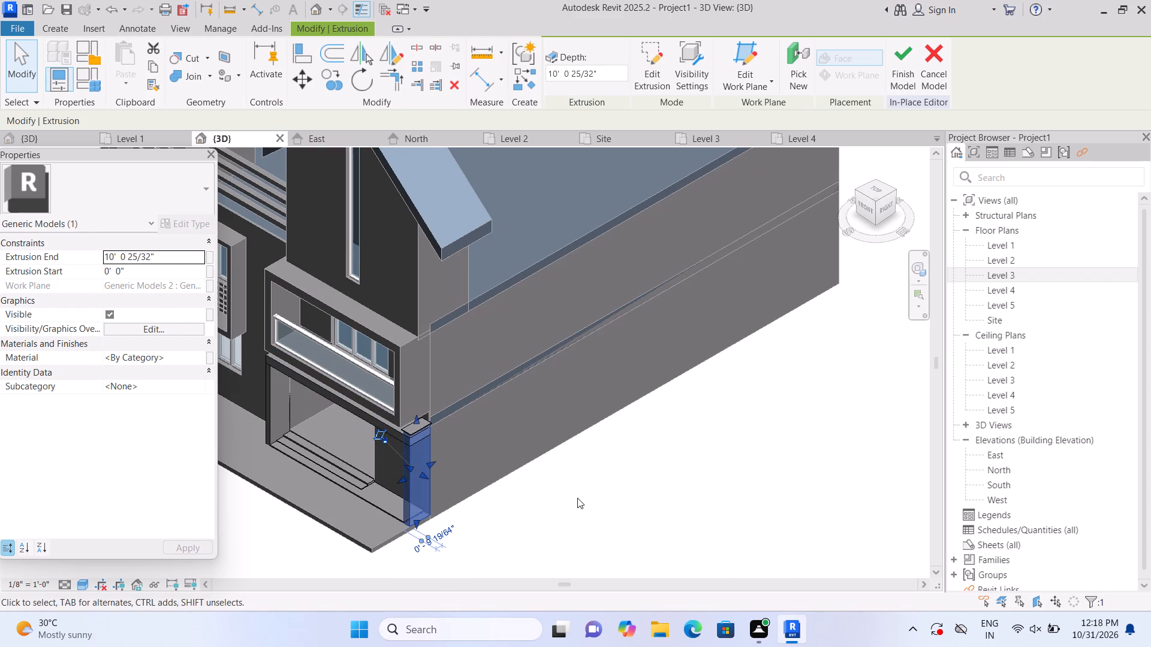
pyautogui.doubleClick(577, 498)
# Extend the pier's 1" thick cap extrusion slightly further outward beyond the pier's exposed side face.
pyautogui.moveTo(577, 476); pyautogui.dragTo(695, 427, button='middle')
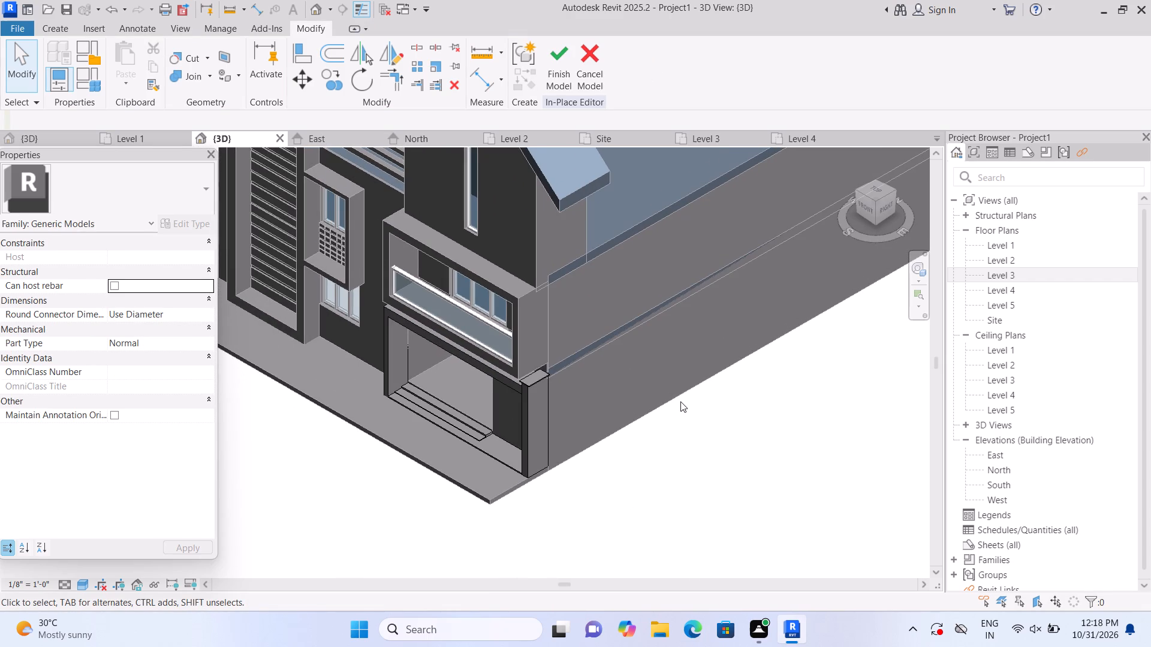
pyautogui.scroll(2, 667, 379)
pyautogui.scroll(1, 560, 361)
pyautogui.scroll(4, 470, 427)
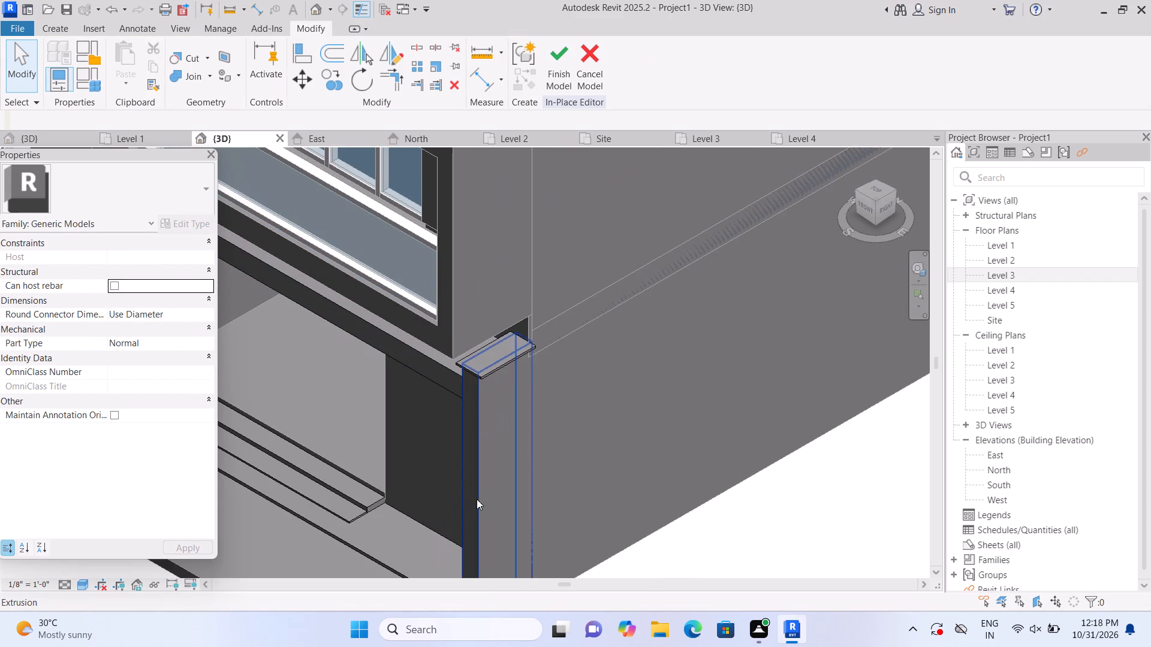
pyautogui.scroll(-2, 801, 512)
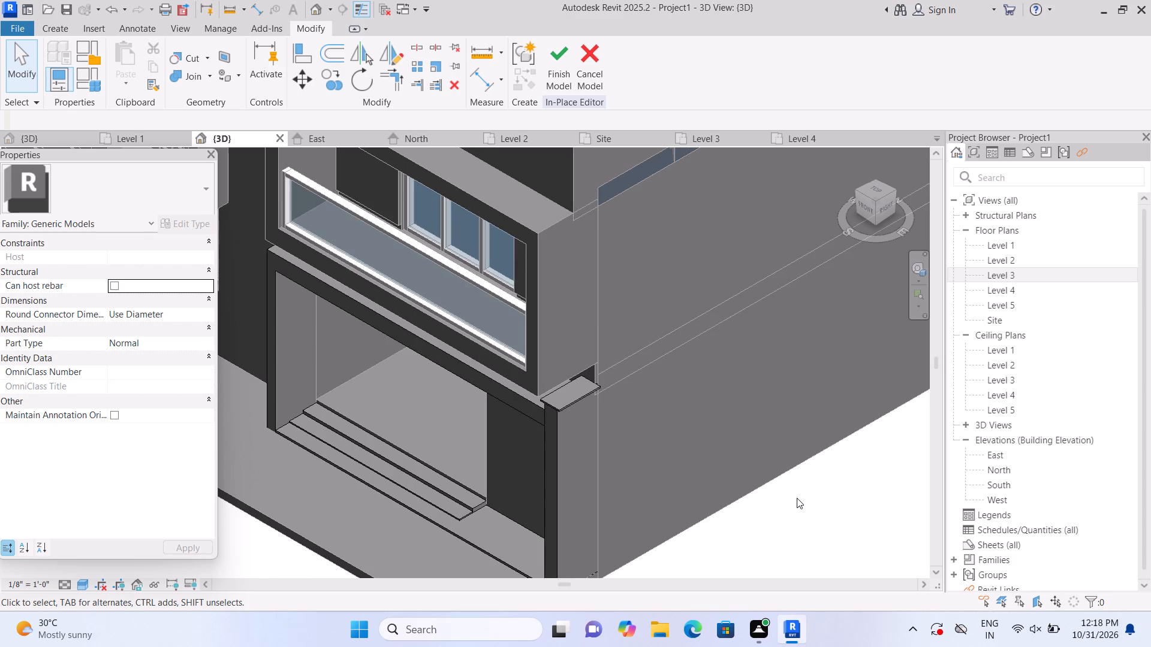
pyautogui.scroll(1, 590, 405)
pyautogui.scroll(5, 521, 403)
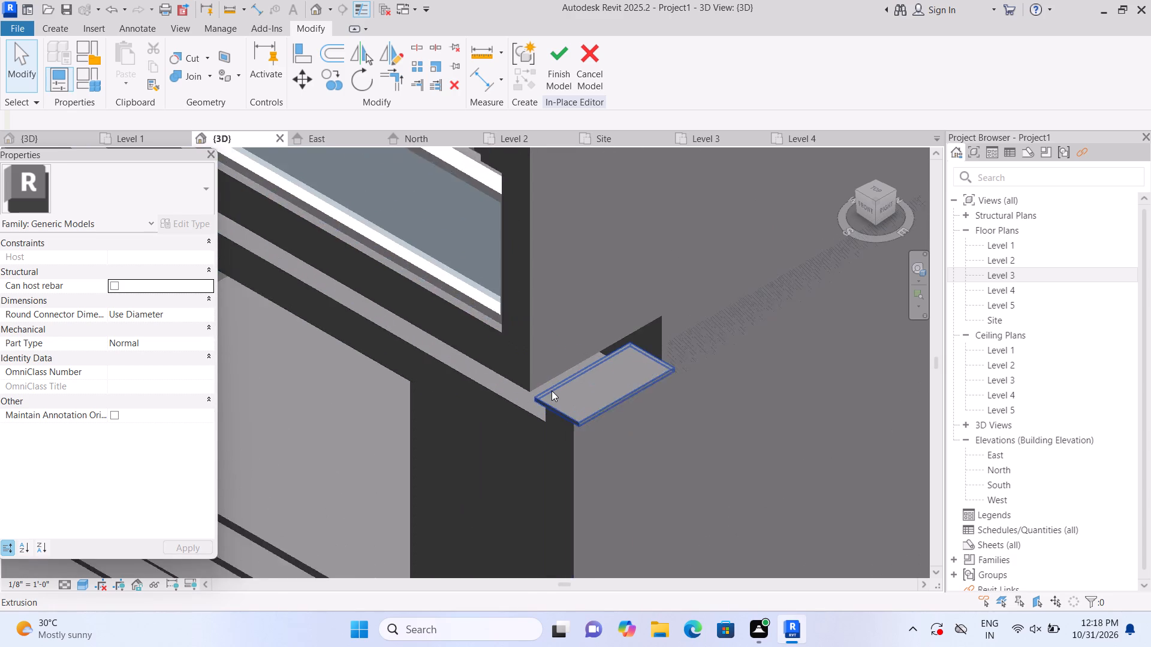
pyautogui.scroll(1, 552, 391)
pyautogui.scroll(2, 547, 443)
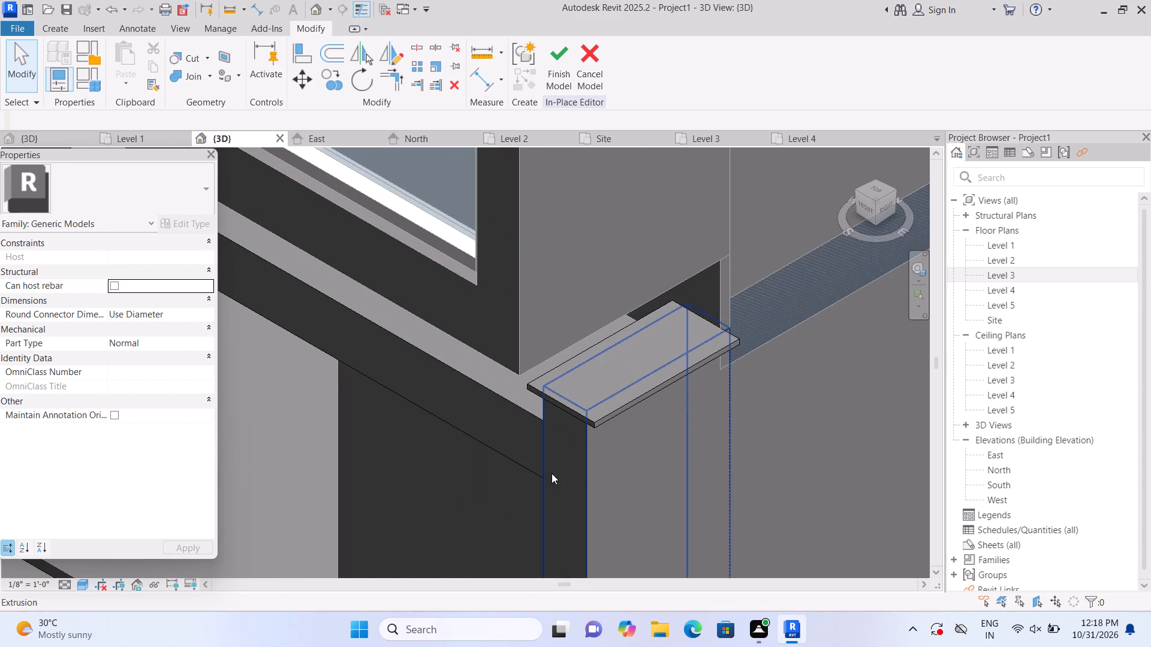
pyautogui.scroll(3, 590, 439)
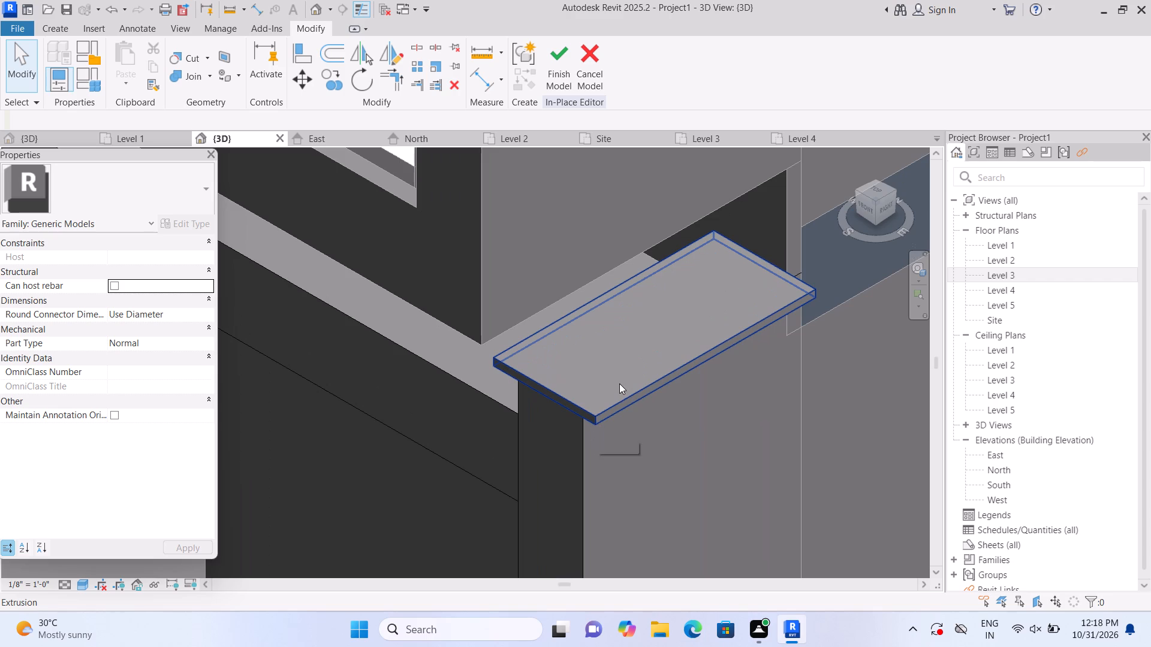
pyautogui.click(619, 383)
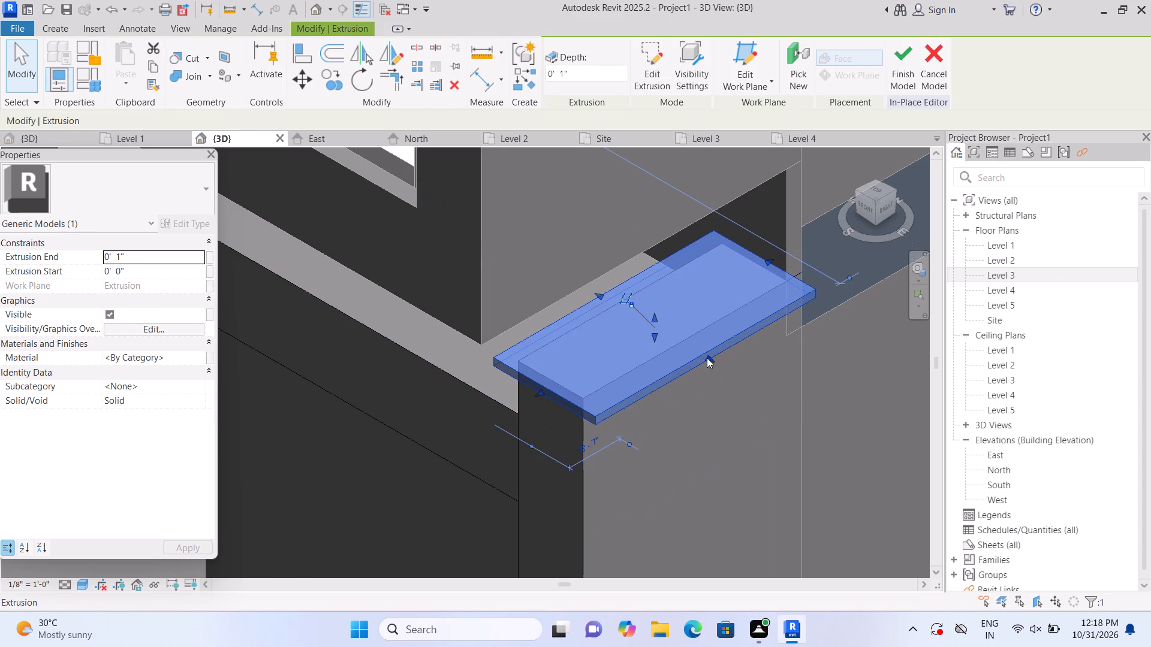
pyautogui.click(707, 358)
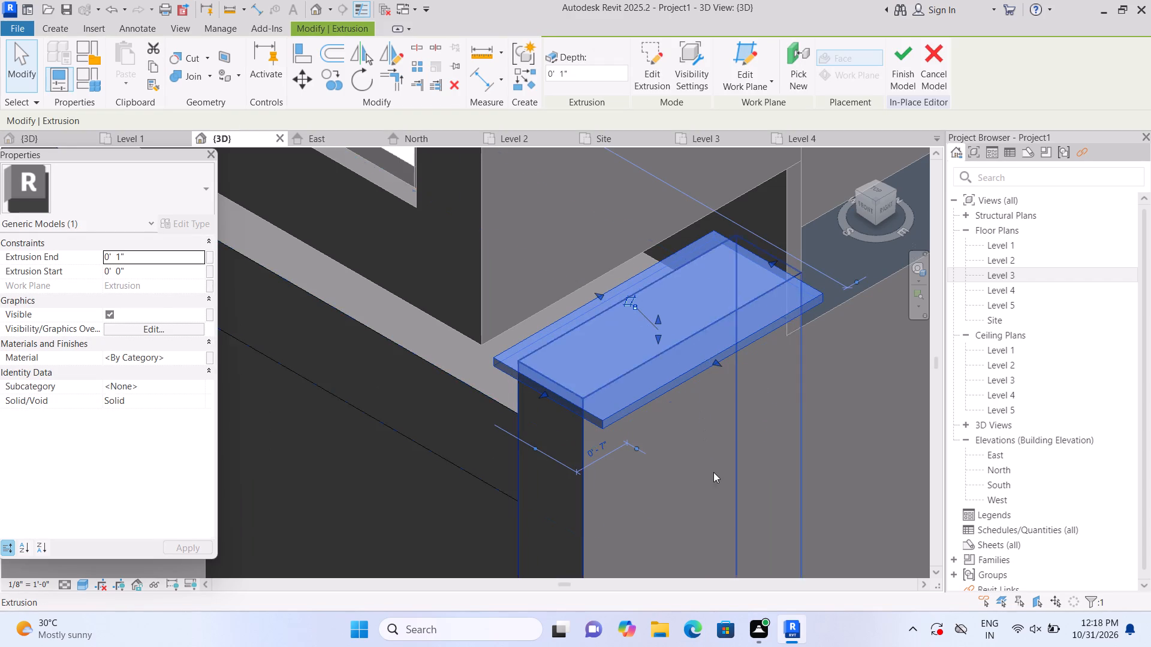
pyautogui.press('Escape')
# Examine the capped pier together with the porch opening, steps, balcony and adjoining front facade in 3D.
pyautogui.scroll(-3, 710, 468)
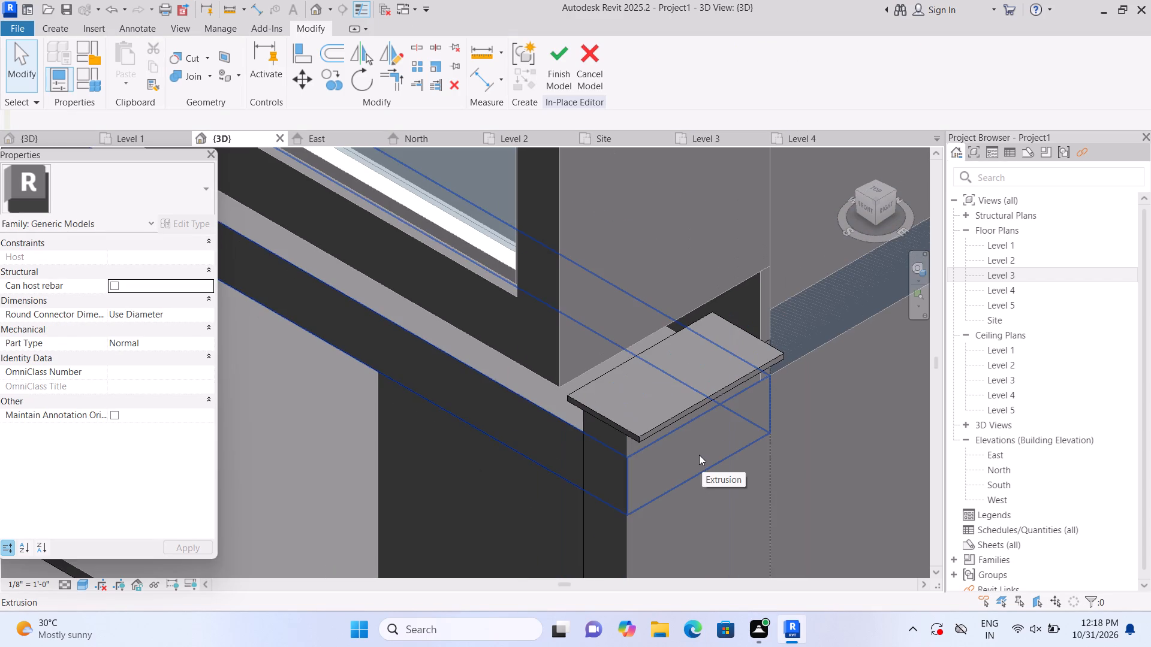
pyautogui.scroll(-6, 699, 454)
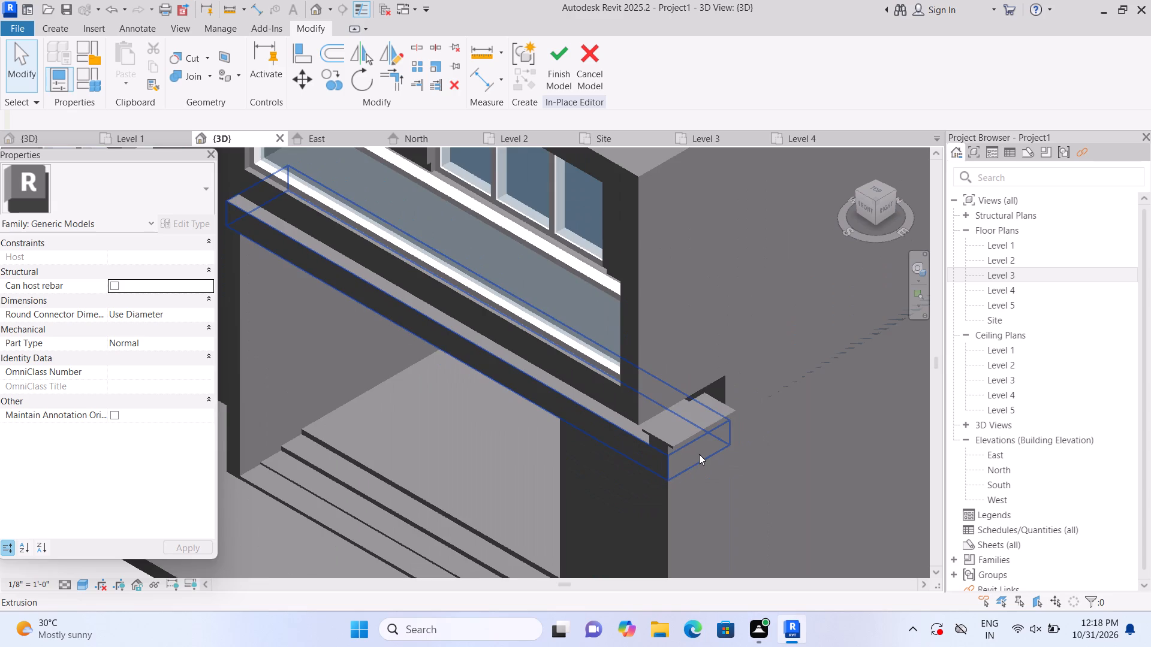
pyautogui.scroll(-1, 699, 454)
pyautogui.moveTo(598, 515); pyautogui.dragTo(749, 561, button='middle')
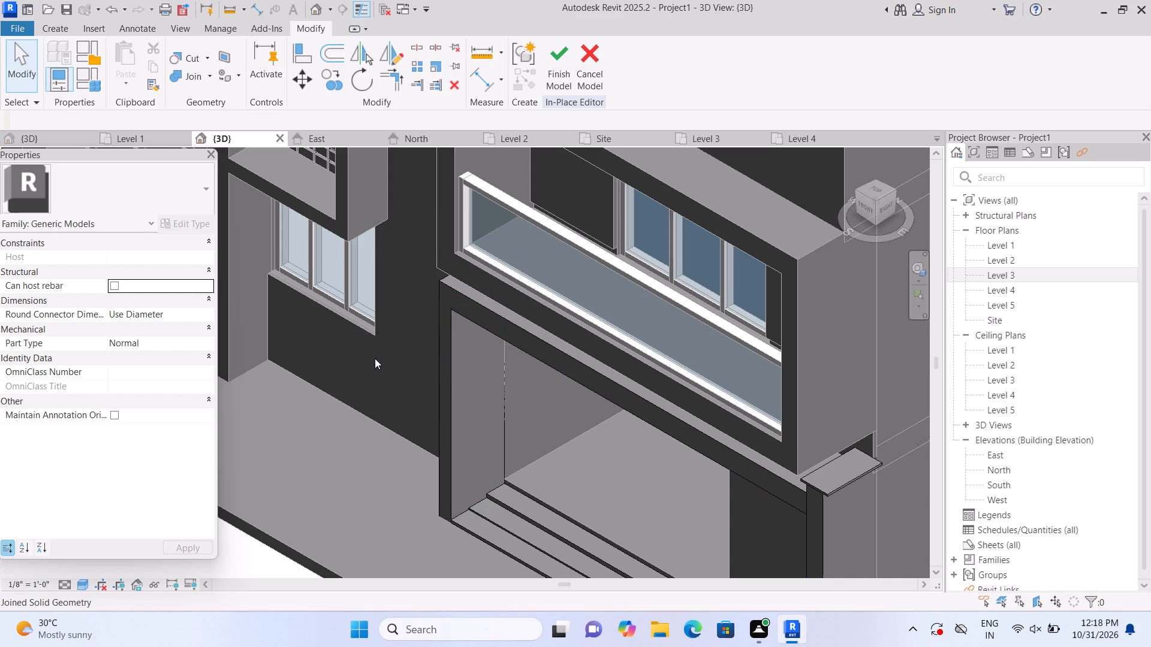
pyautogui.scroll(-4, 375, 358)
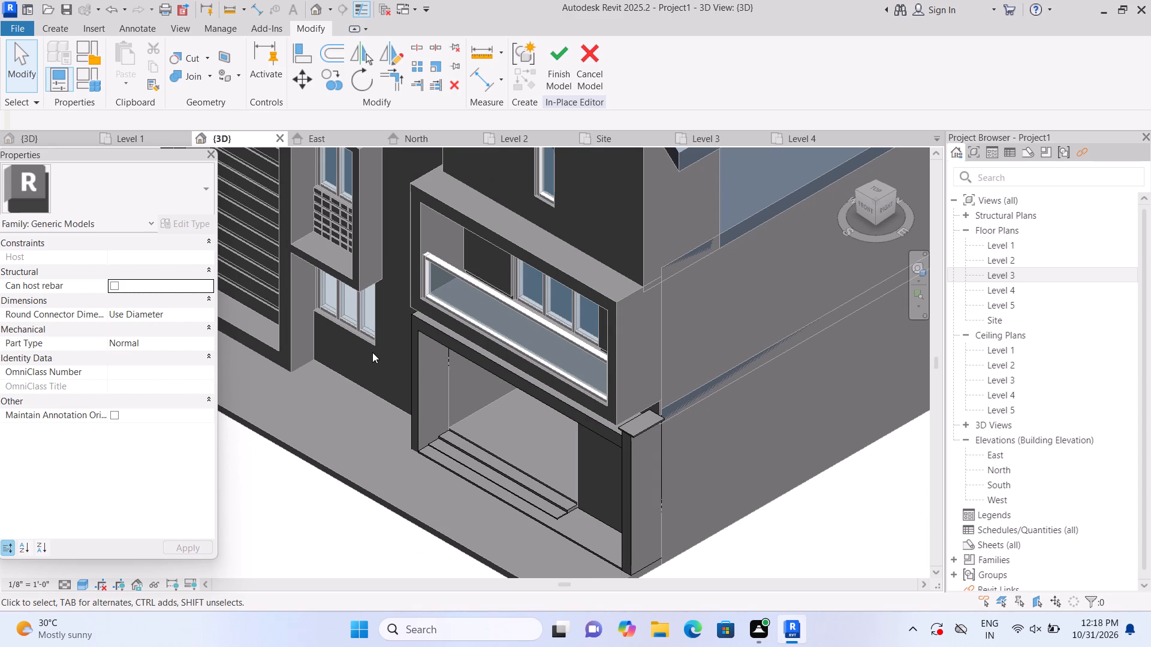
pyautogui.moveTo(390, 375); pyautogui.dragTo(450, 411, button='middle')
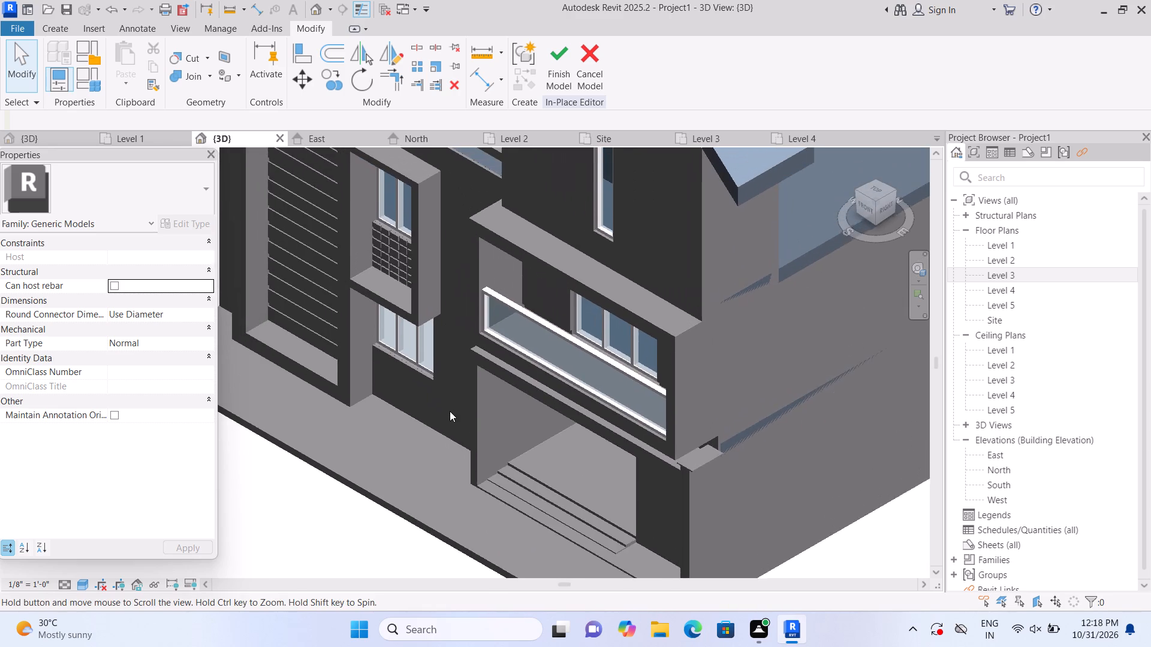
pyautogui.moveTo(450, 411); pyautogui.dragTo(448, 410, button='middle')
pyautogui.moveTo(413, 400); pyautogui.dragTo(582, 507, button='middle')
pyautogui.moveTo(553, 507); pyautogui.dragTo(379, 322, button='middle')
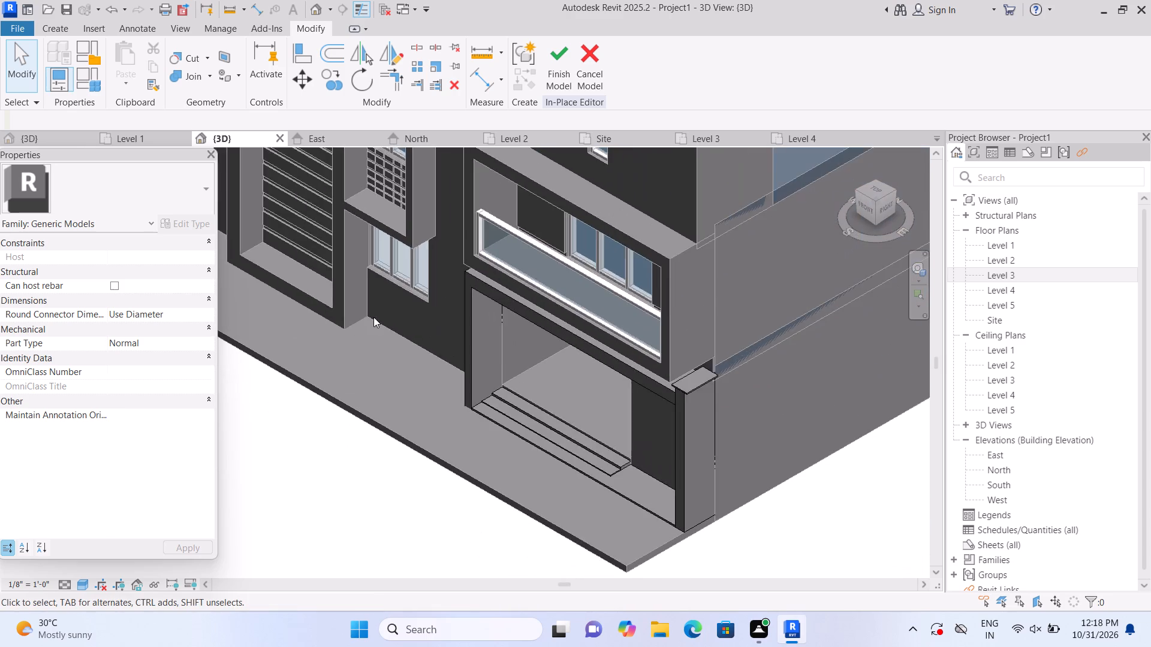
pyautogui.scroll(-1, 393, 335)
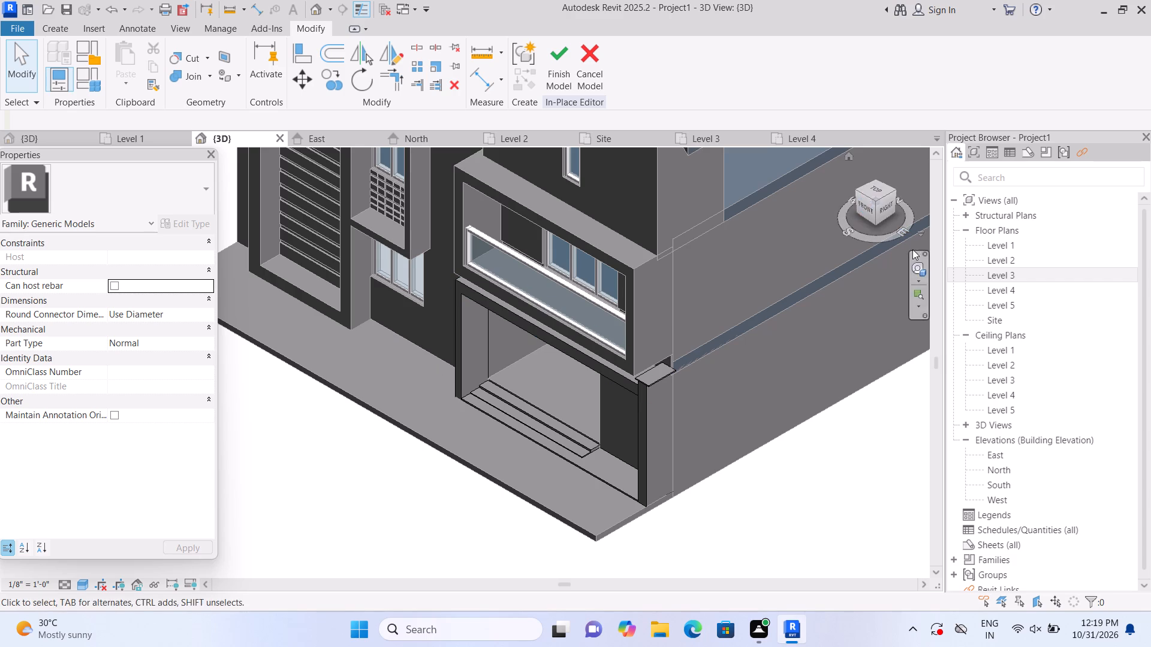
# Open the Level 1 floor plan and finish the in-place generic model.
pyautogui.doubleClick(983, 241)
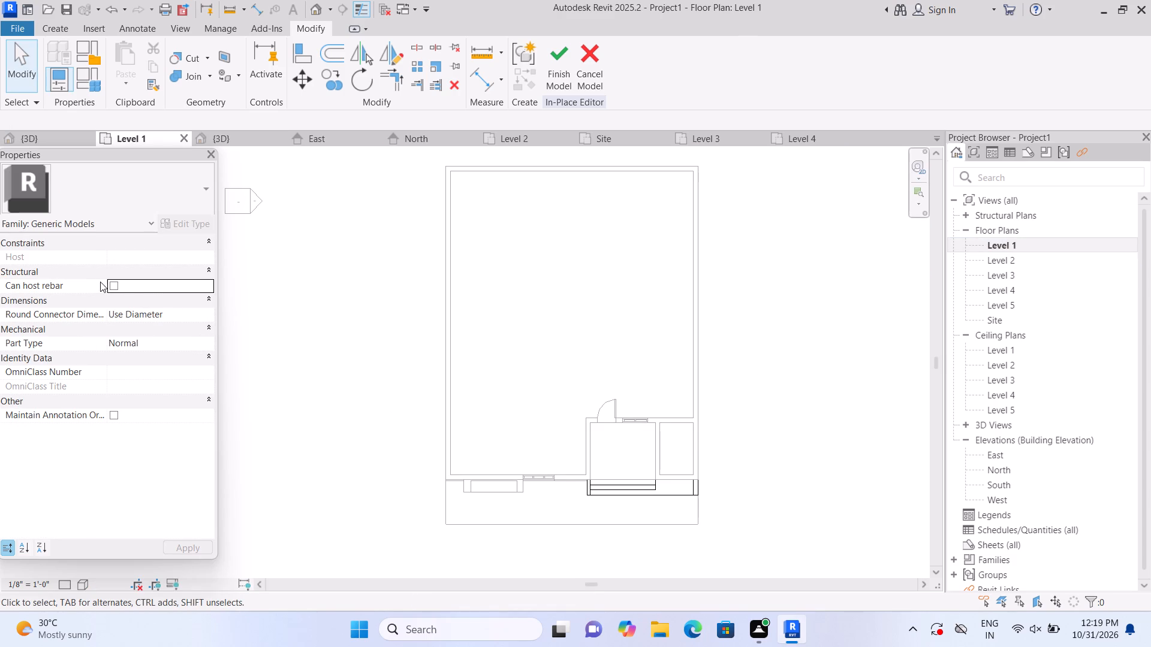
pyautogui.click(56, 25)
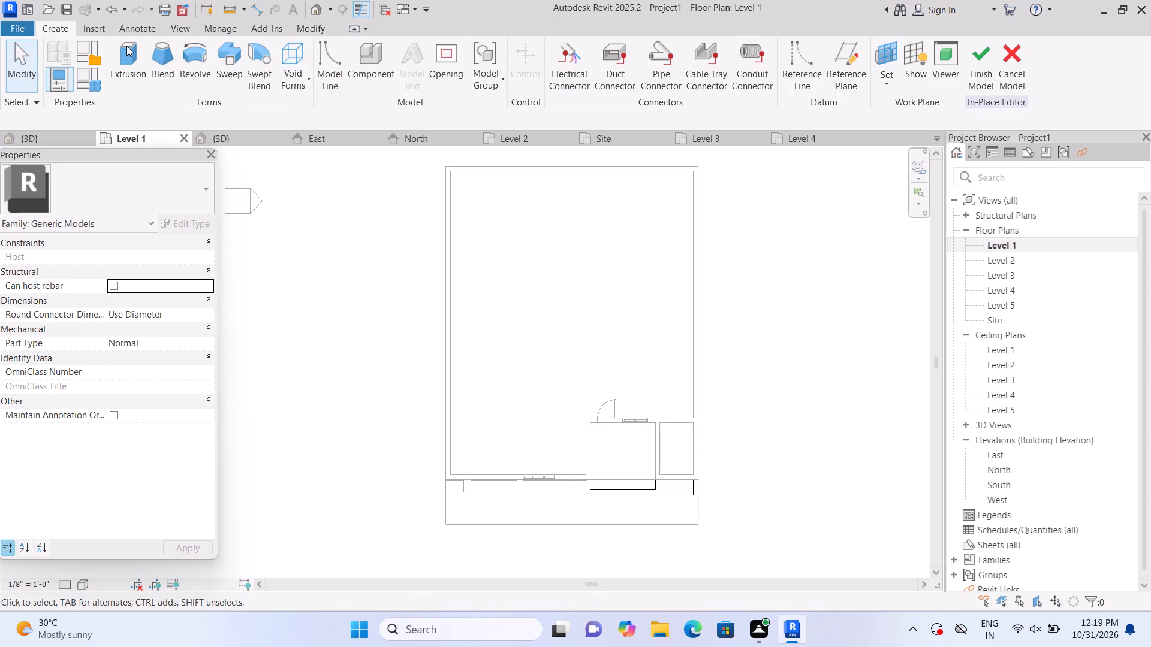
pyautogui.click(969, 65)
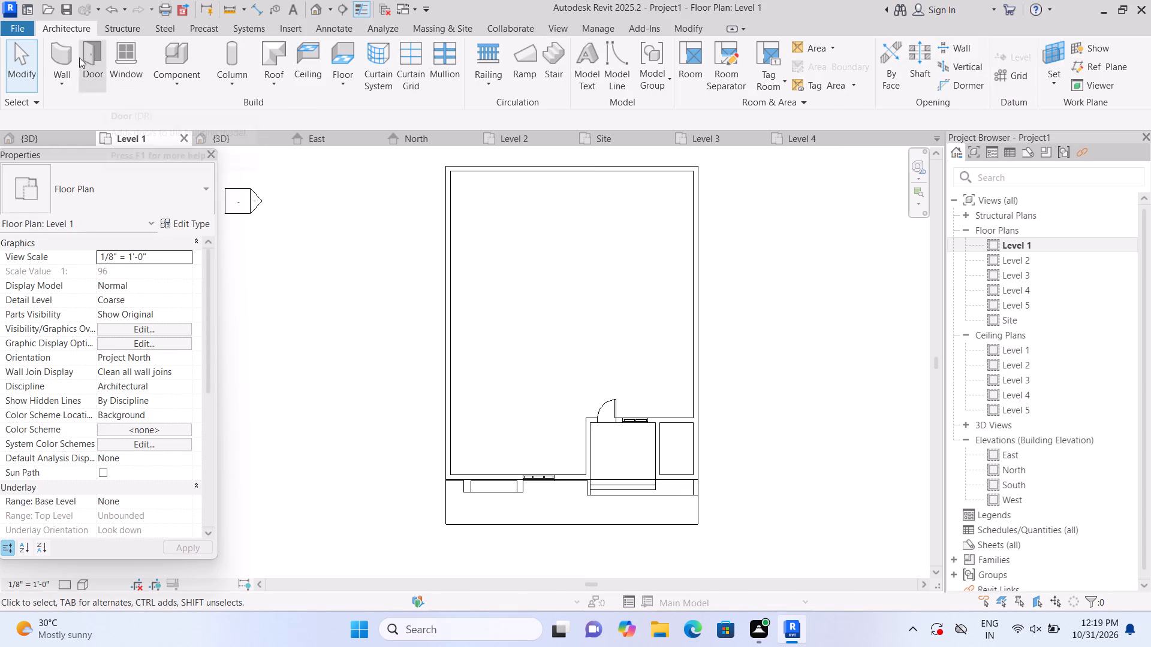
# Start a Curtain Wall 1 with a 10' unconnected height on Level 1 from the 9" side wall beside the porch.
pyautogui.click(64, 50)
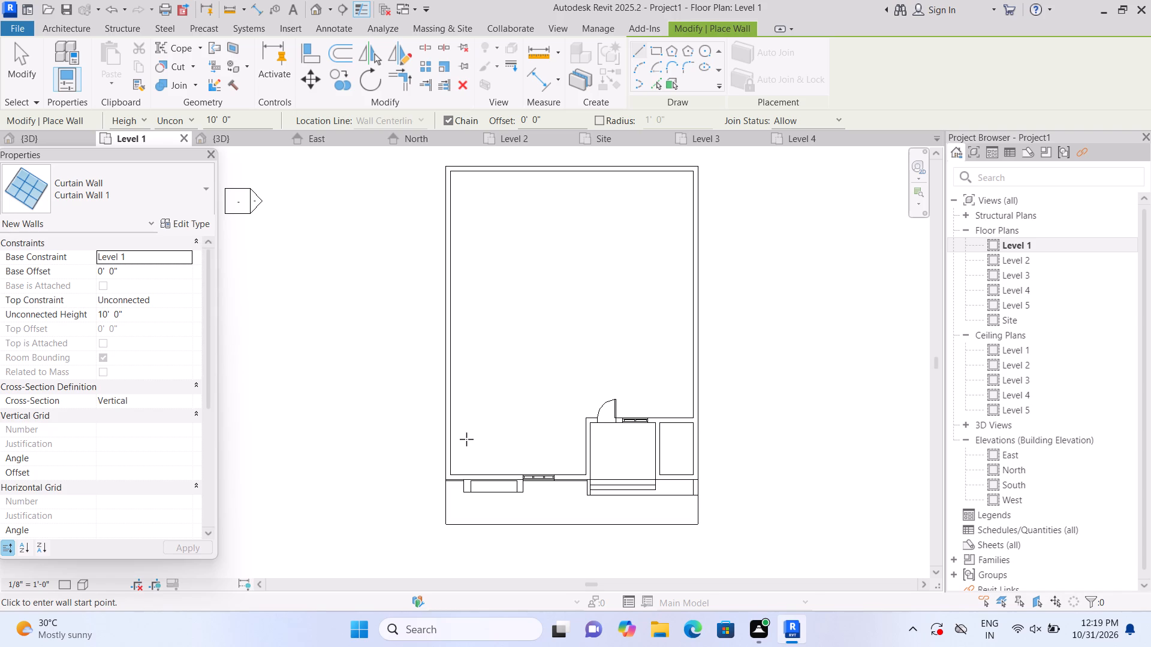
pyautogui.moveTo(736, 507); pyautogui.dragTo(687, 494, button='middle')
pyautogui.scroll(3, 652, 481)
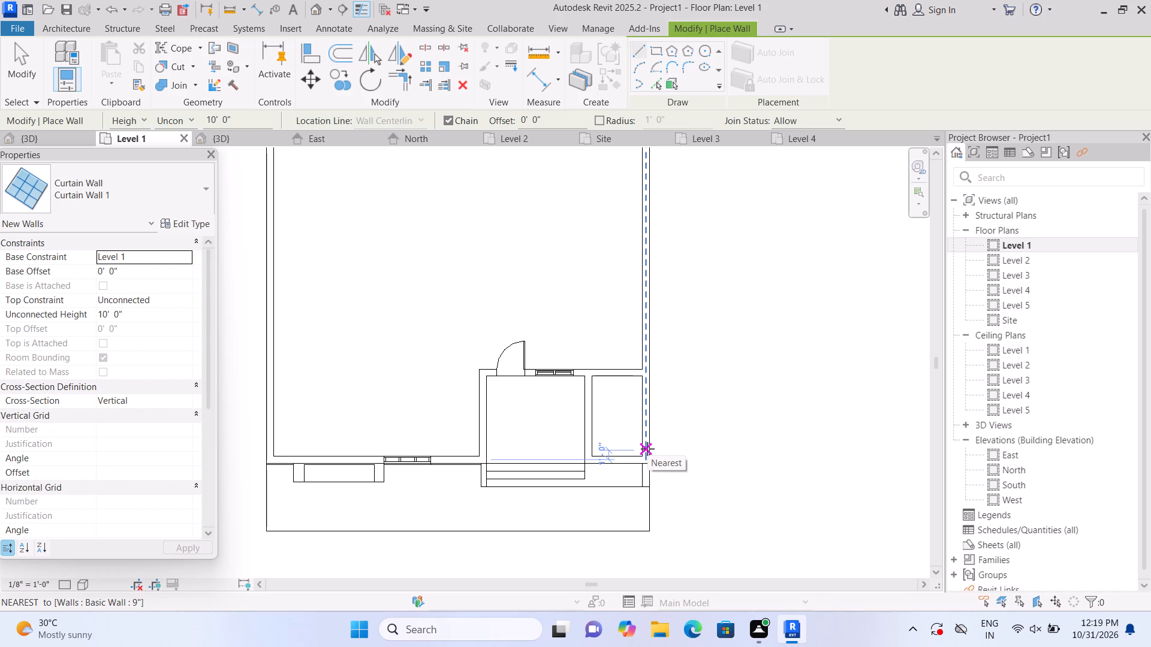
pyautogui.click(647, 449)
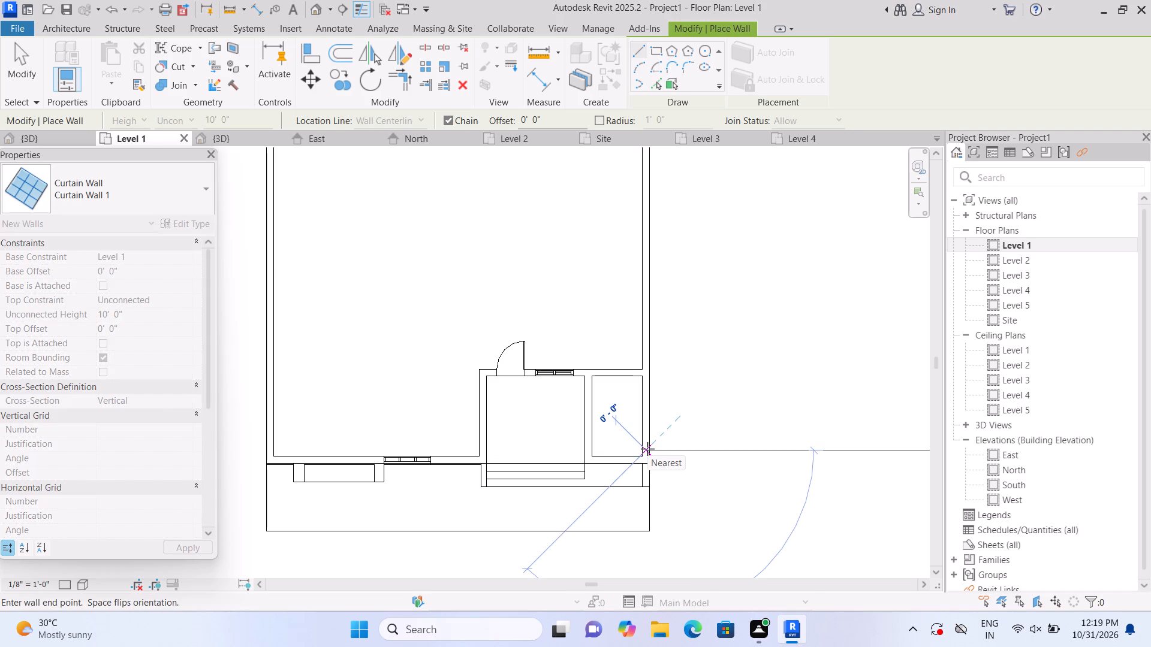
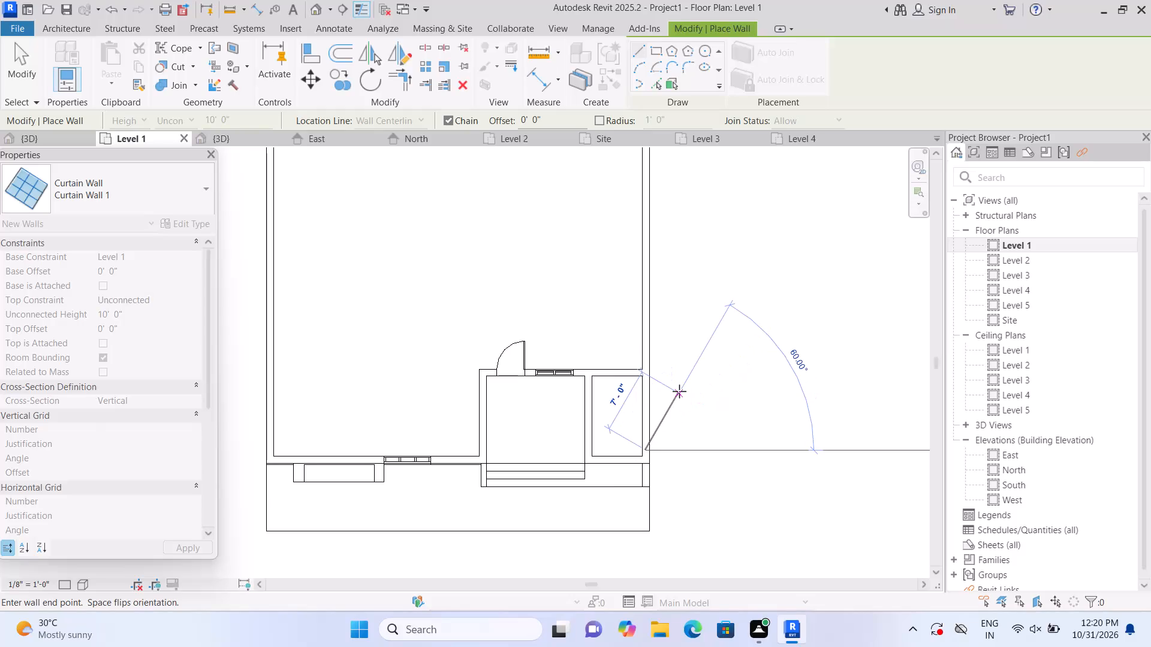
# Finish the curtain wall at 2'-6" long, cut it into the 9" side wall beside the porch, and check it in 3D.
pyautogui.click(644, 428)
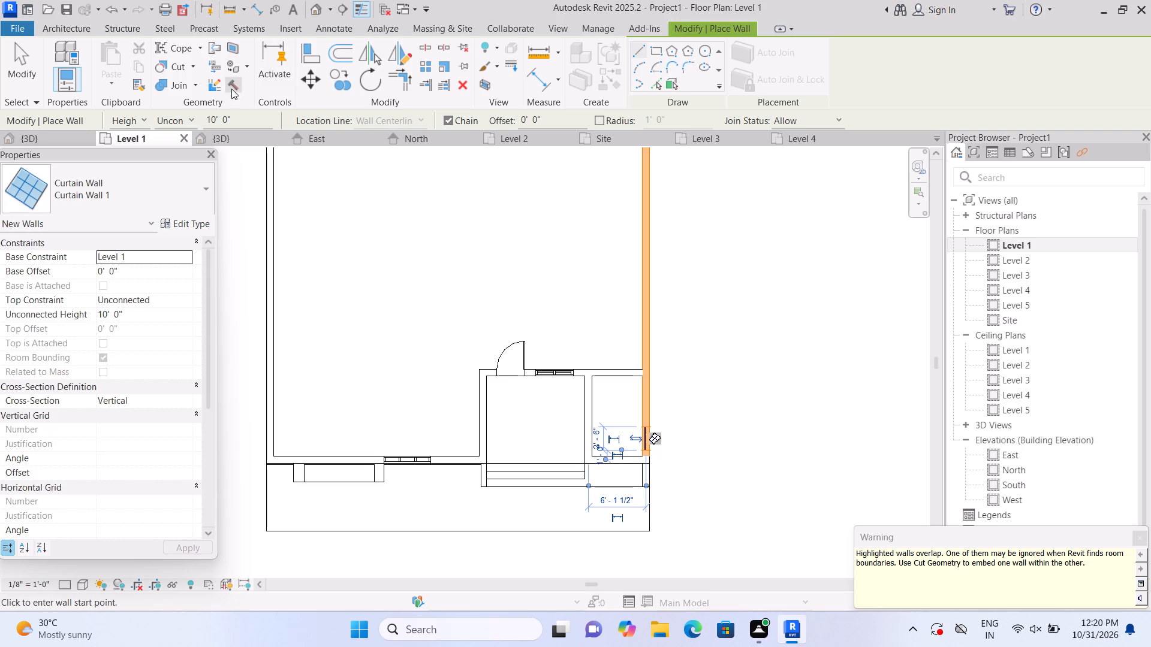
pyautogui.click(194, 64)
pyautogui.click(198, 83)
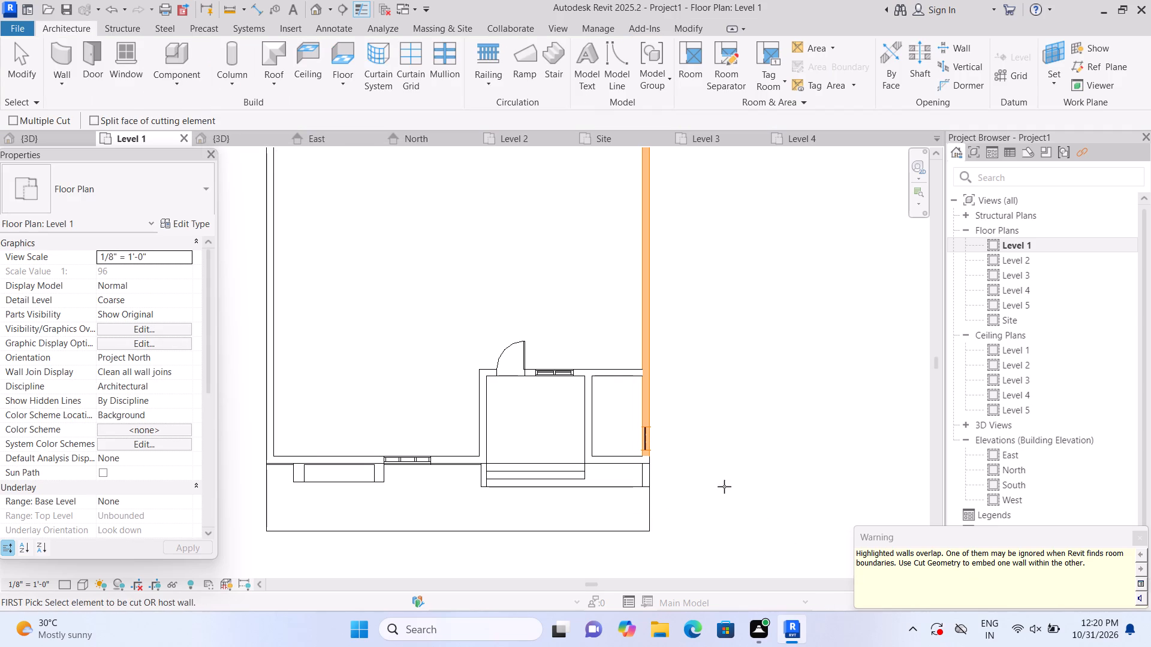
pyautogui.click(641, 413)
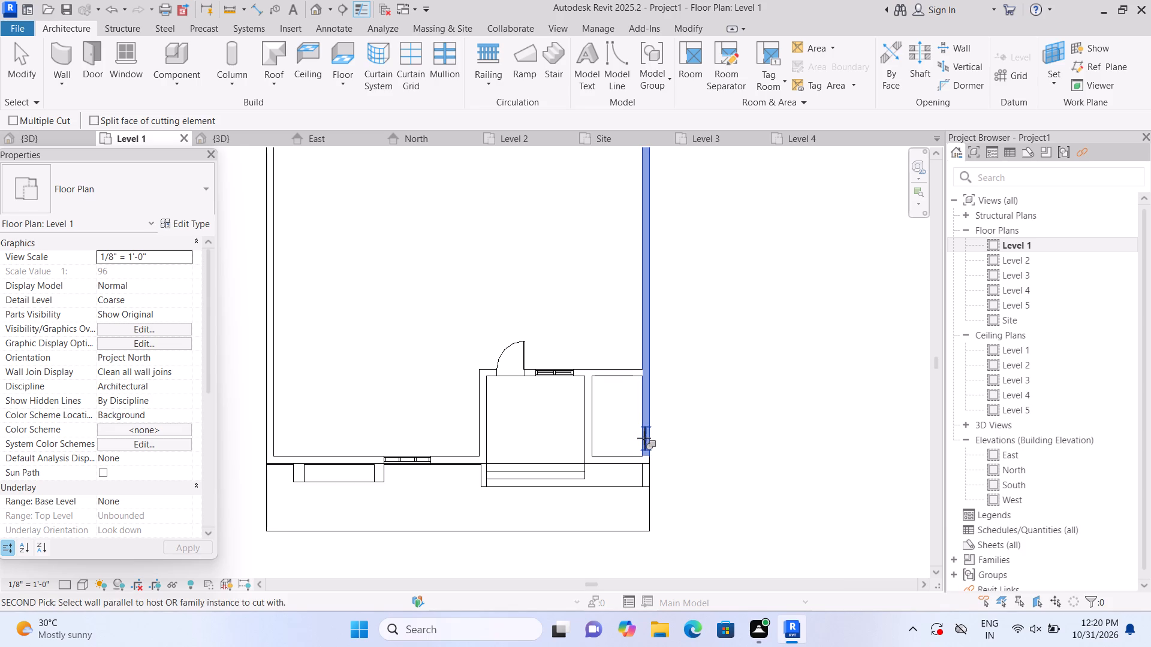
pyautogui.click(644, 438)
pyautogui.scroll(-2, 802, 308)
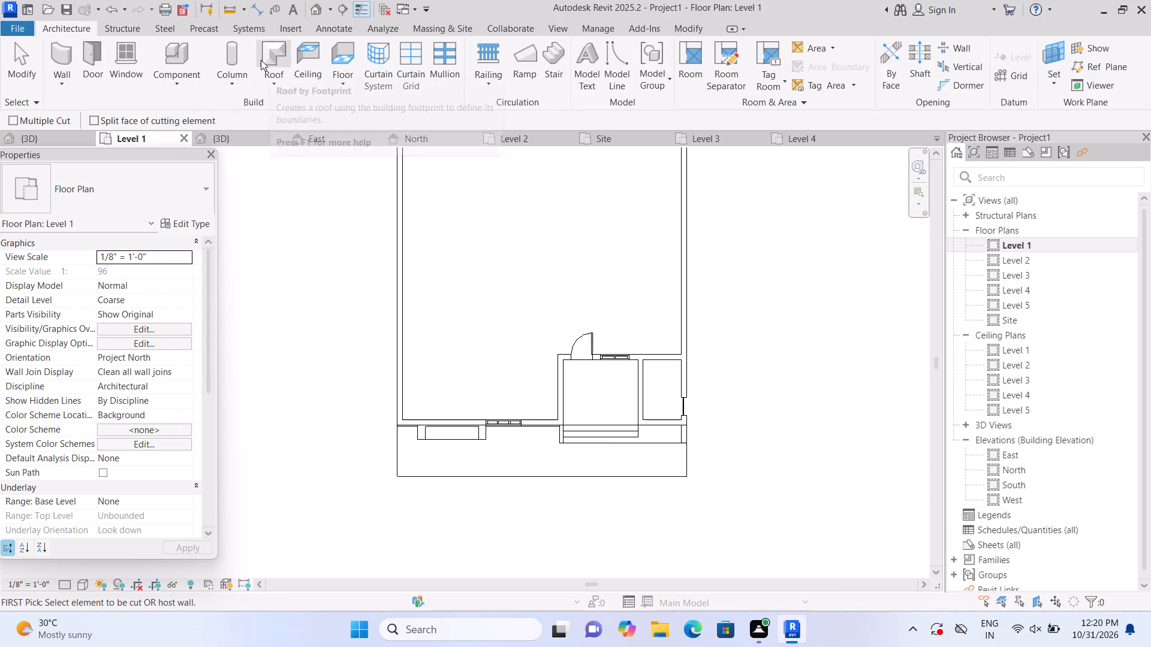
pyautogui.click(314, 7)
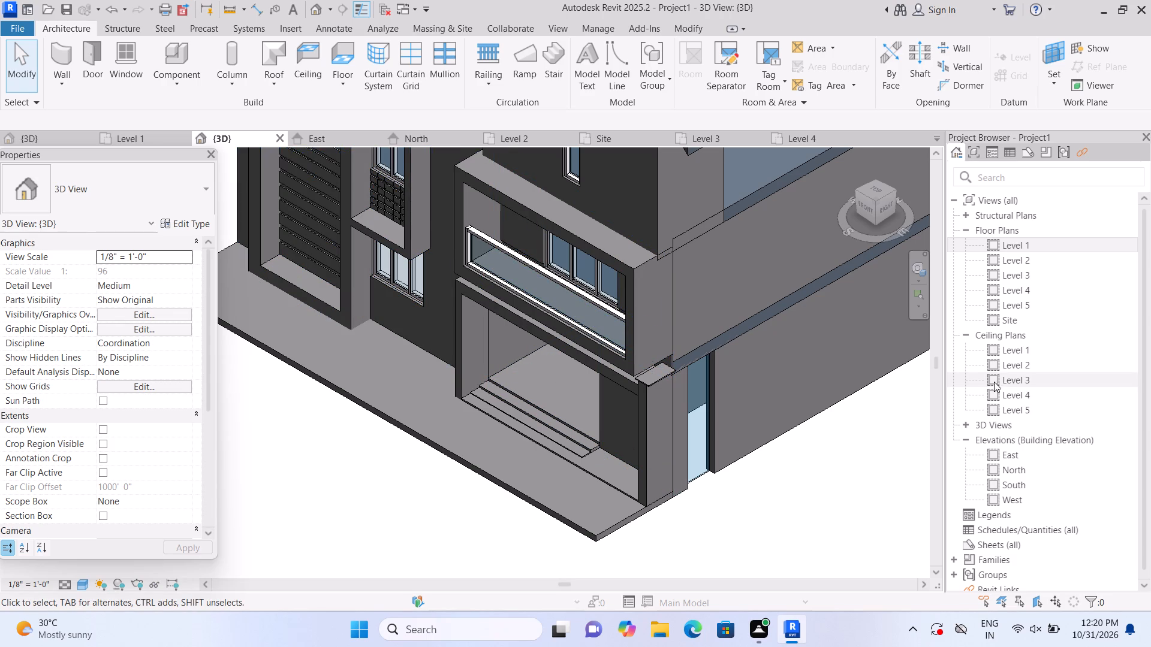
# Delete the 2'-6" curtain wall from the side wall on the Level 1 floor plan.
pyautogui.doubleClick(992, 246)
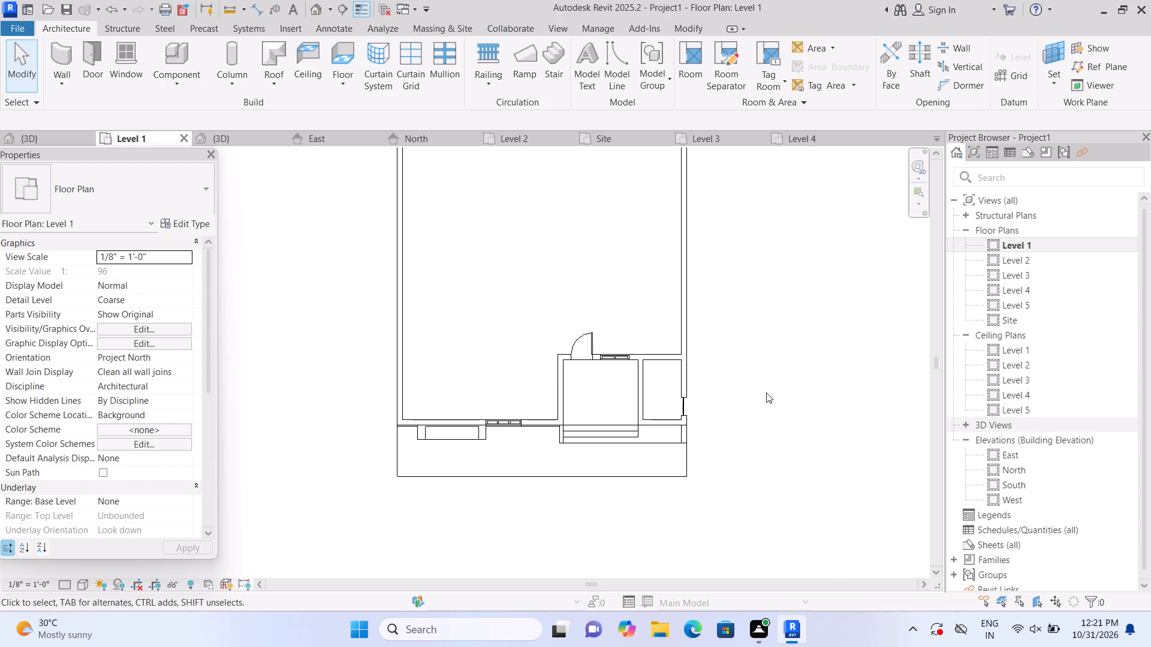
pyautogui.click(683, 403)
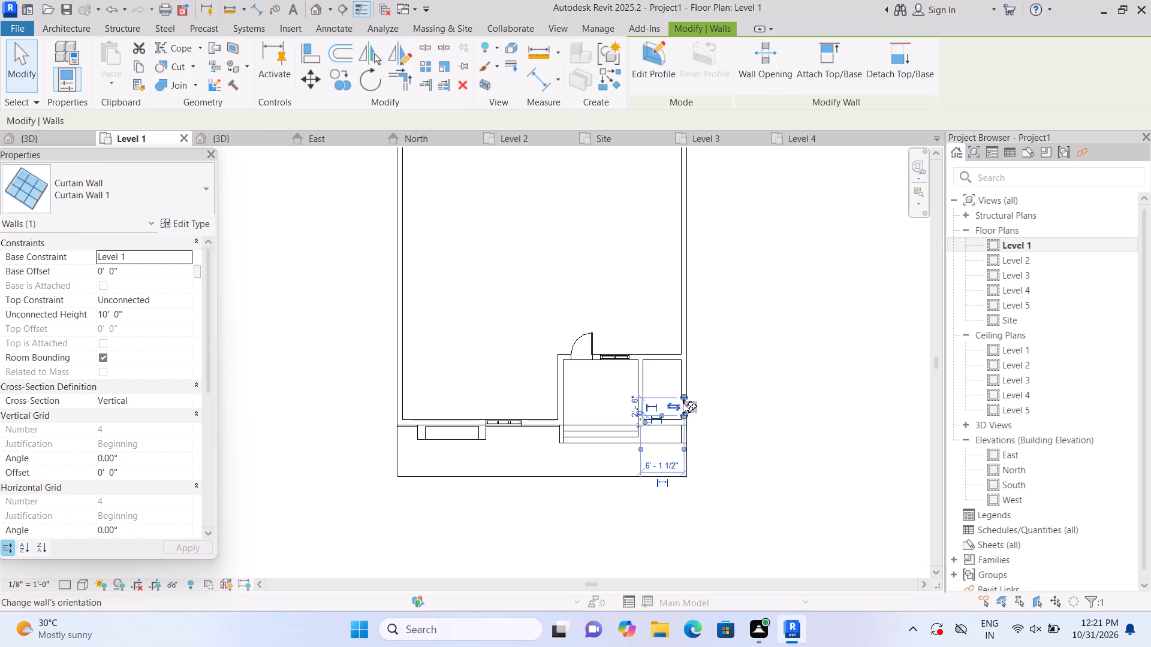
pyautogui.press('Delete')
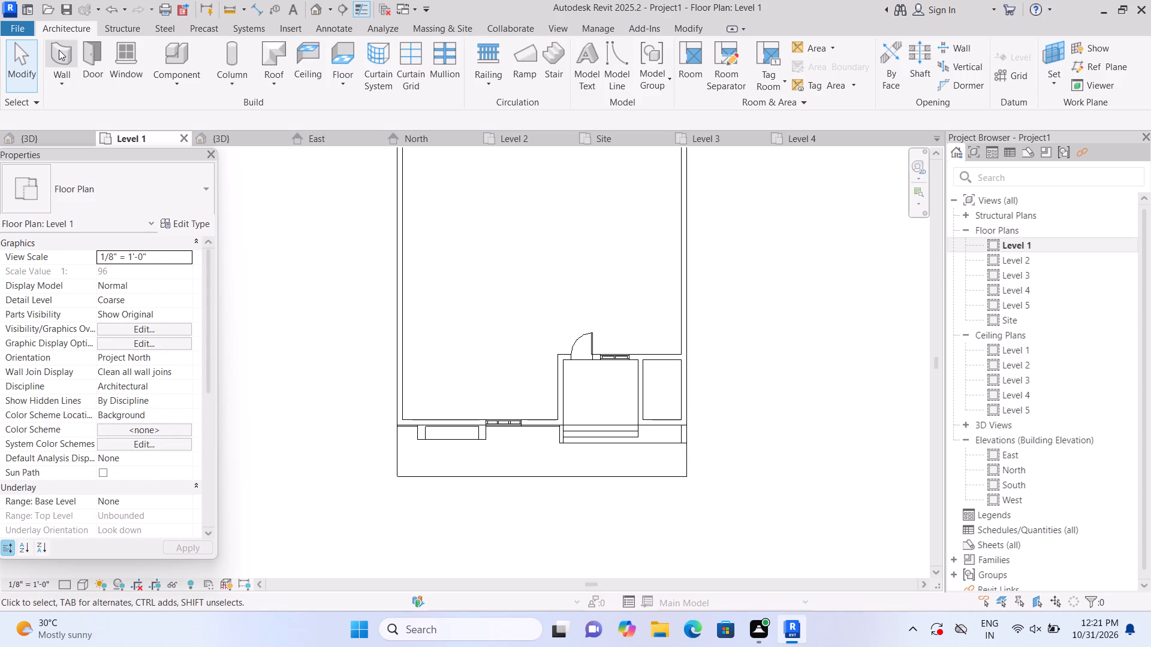
# Draw a 4'-0" long, 10' high Curtain Wall 1 along the side wall beside the porch and cut it into the 9" wall.
pyautogui.click(59, 50)
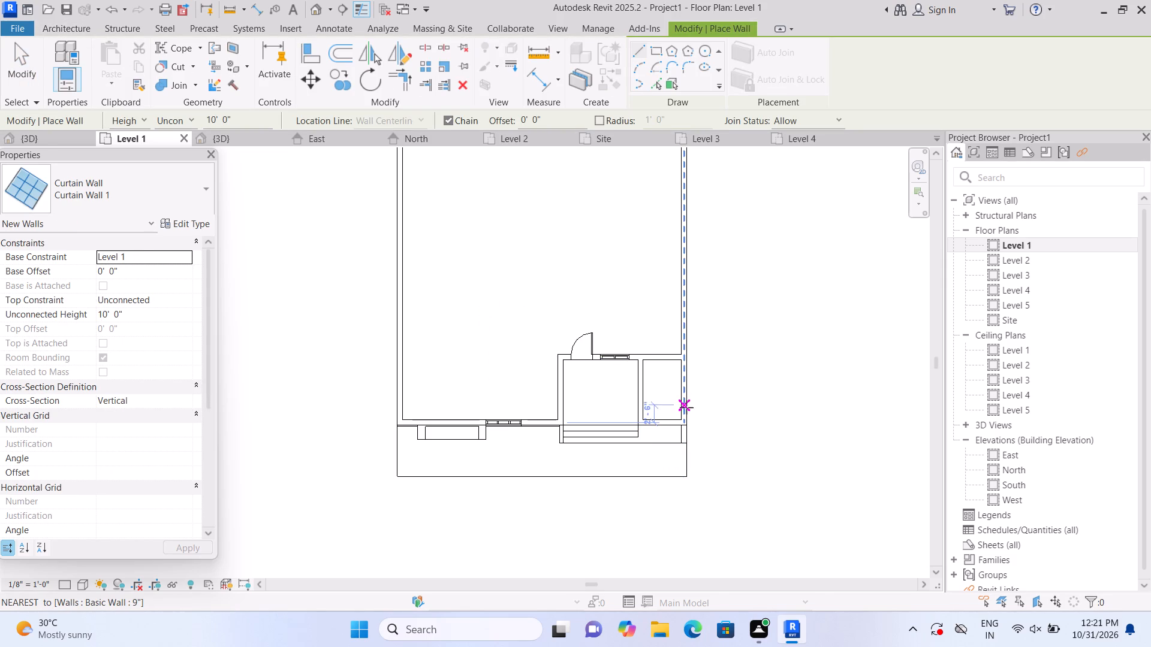
pyautogui.click(686, 411)
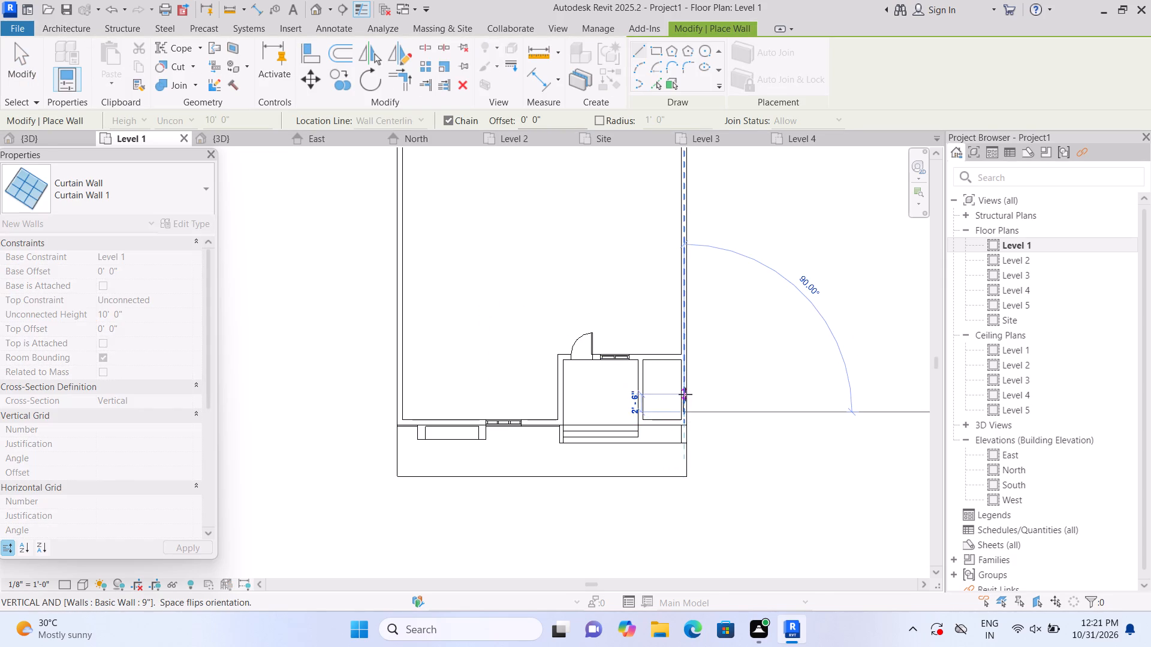
pyautogui.click(683, 385)
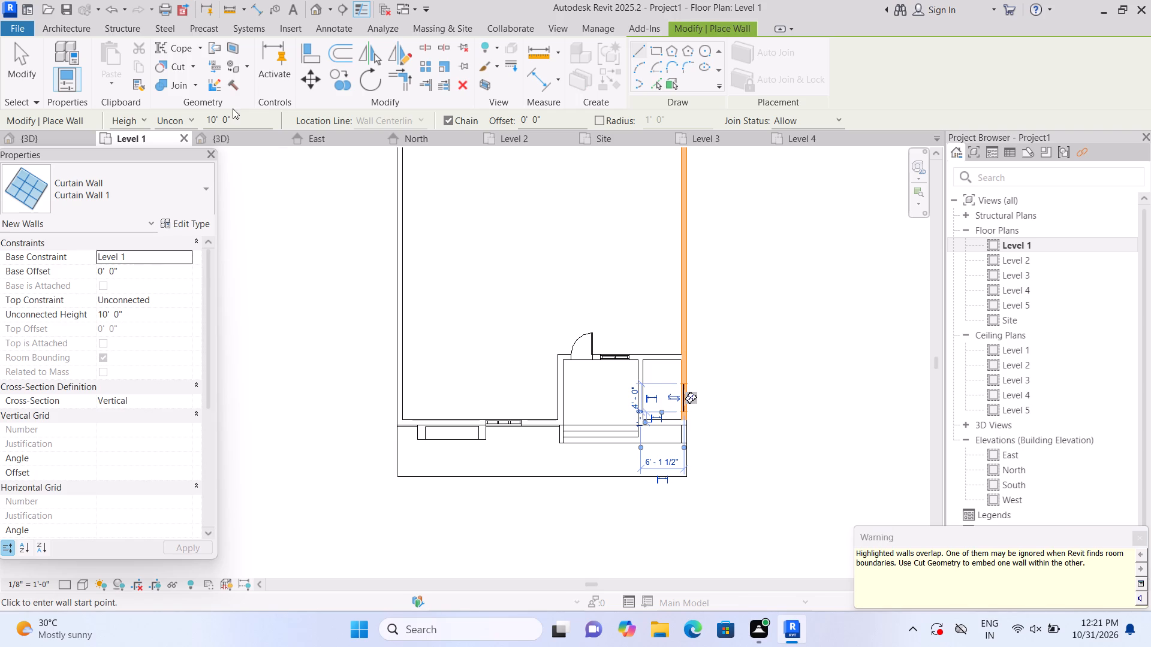
pyautogui.doubleClick(194, 68)
pyautogui.click(196, 61)
pyautogui.click(206, 87)
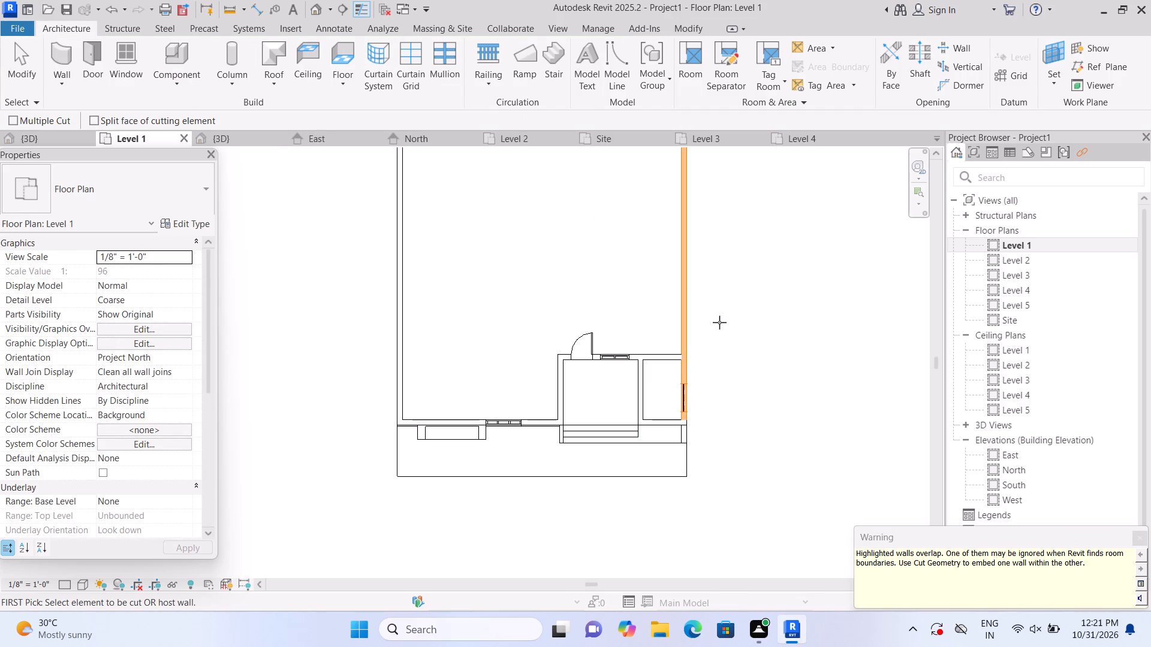
pyautogui.click(677, 335)
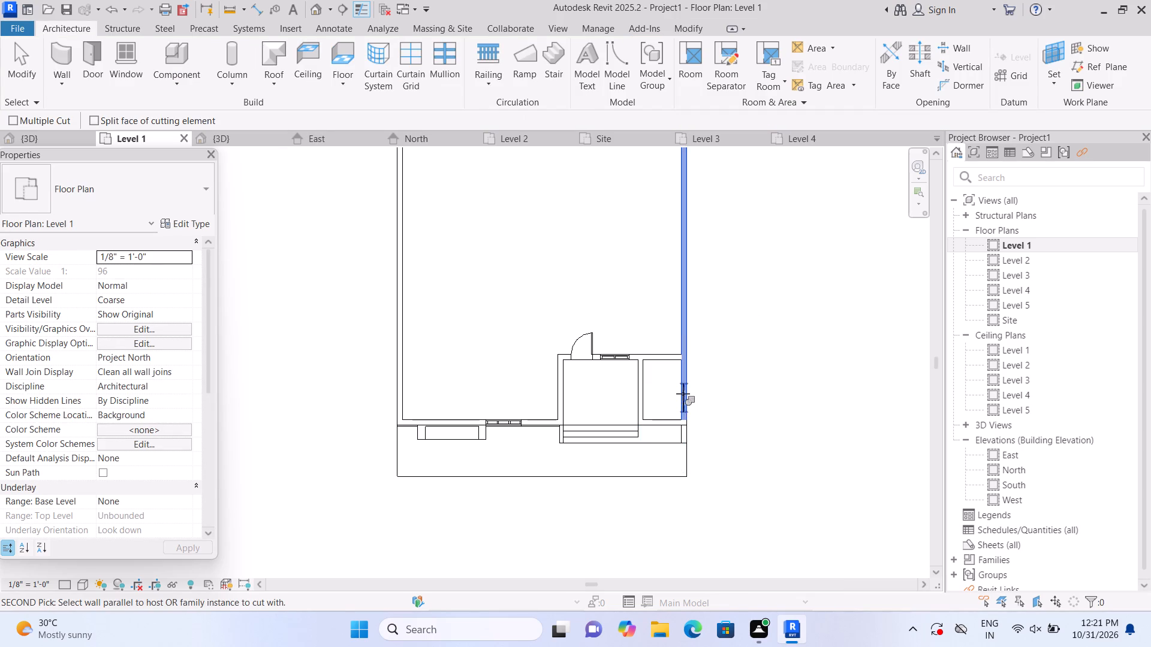
pyautogui.click(683, 394)
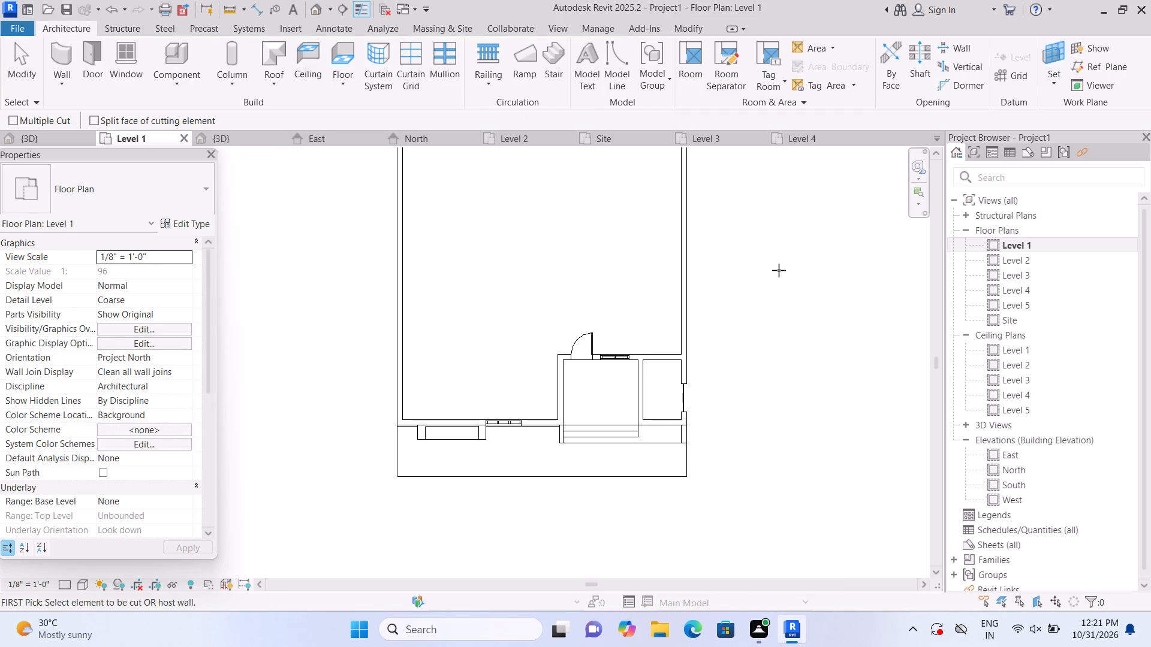
# In 3D, lower the curtain wall's top to a height of about 8'-3" and raise its base to form a window-sized opening.
pyautogui.click(315, 4)
pyautogui.scroll(1, 758, 508)
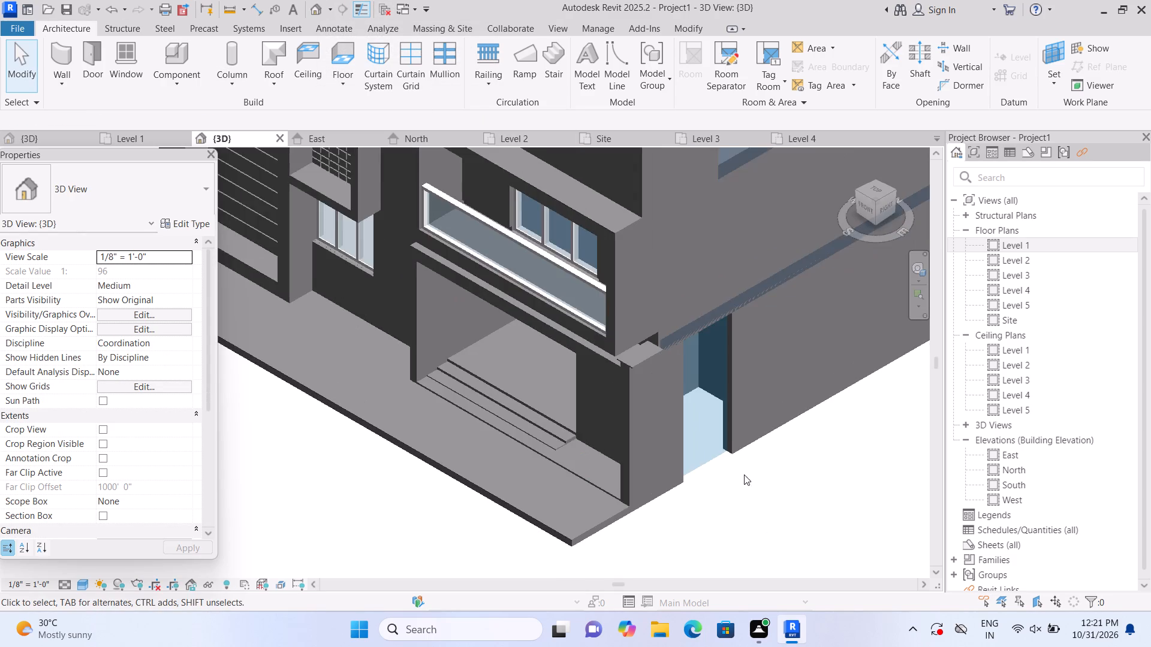
pyautogui.scroll(2, 743, 473)
pyautogui.click(715, 381)
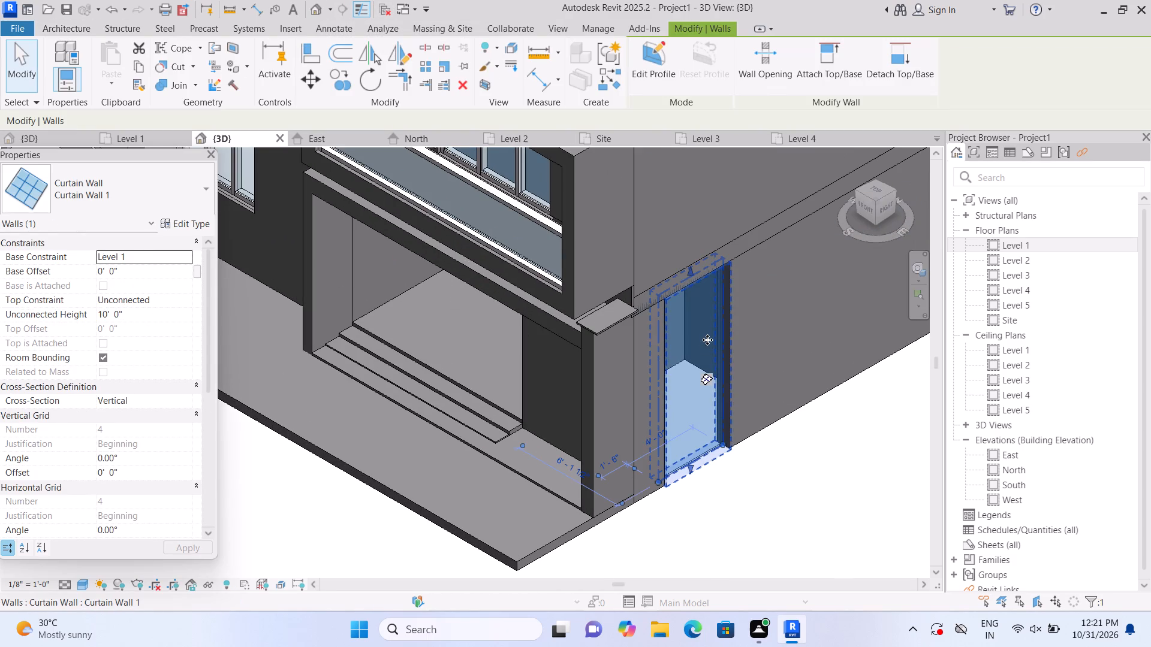
pyautogui.scroll(1, 707, 335)
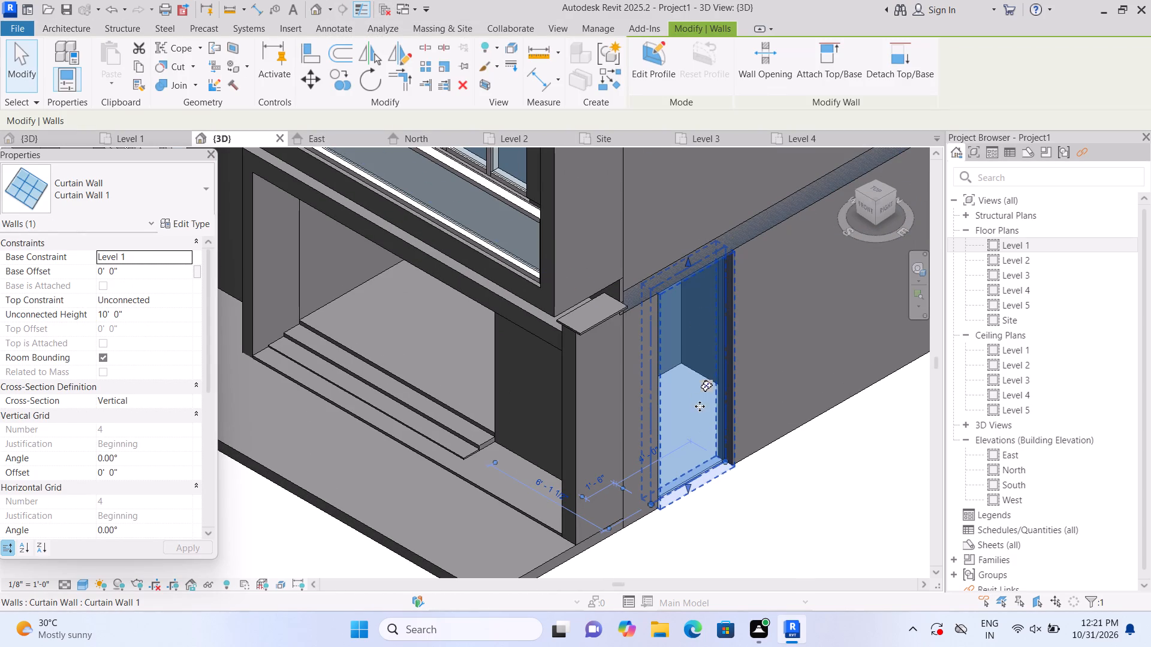
pyautogui.moveTo(687, 264); pyautogui.dragTo(693, 294)
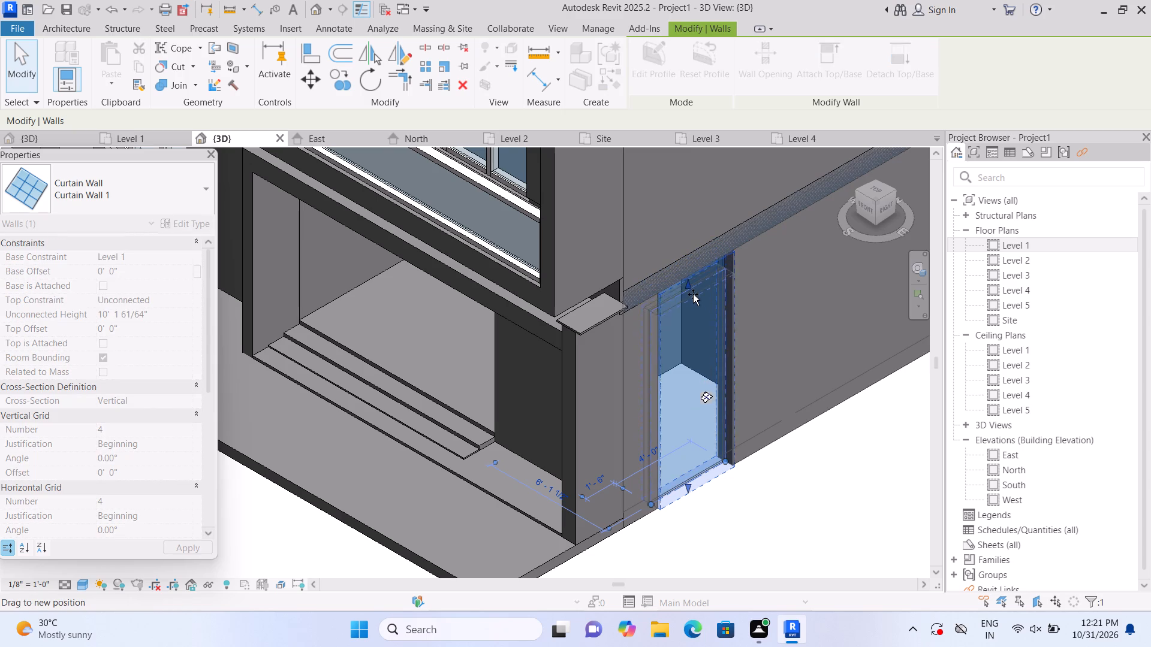
pyautogui.moveTo(693, 294); pyautogui.dragTo(693, 305)
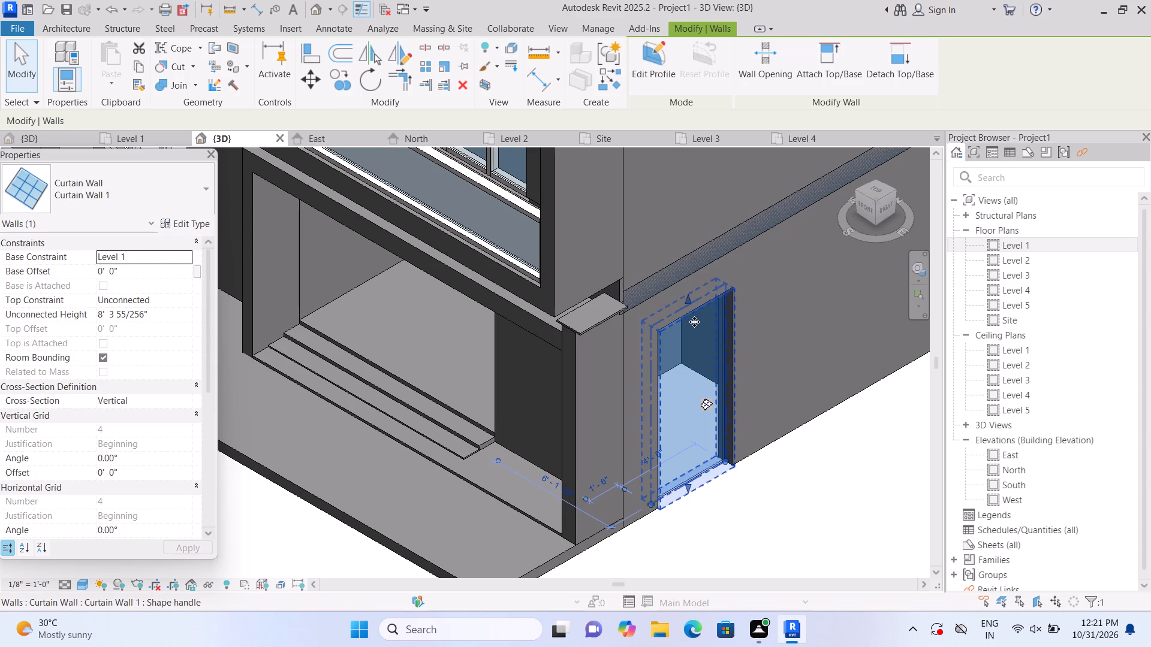
pyautogui.moveTo(687, 488); pyautogui.dragTo(693, 403)
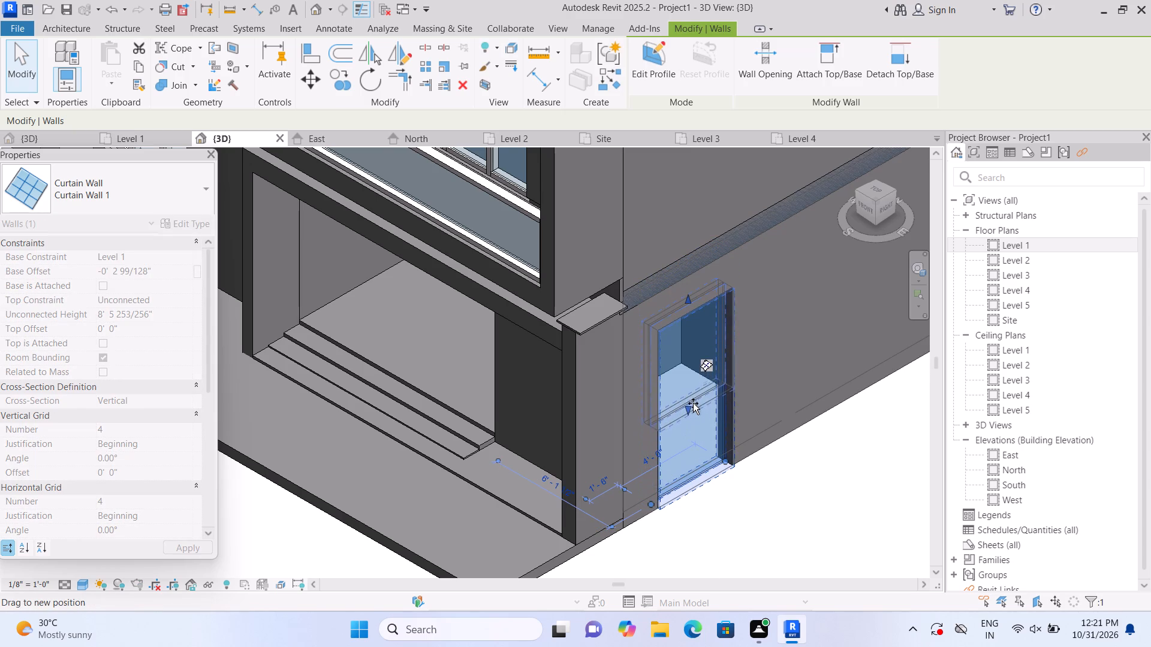
pyautogui.moveTo(693, 403); pyautogui.dragTo(693, 402)
pyautogui.doubleClick(759, 550)
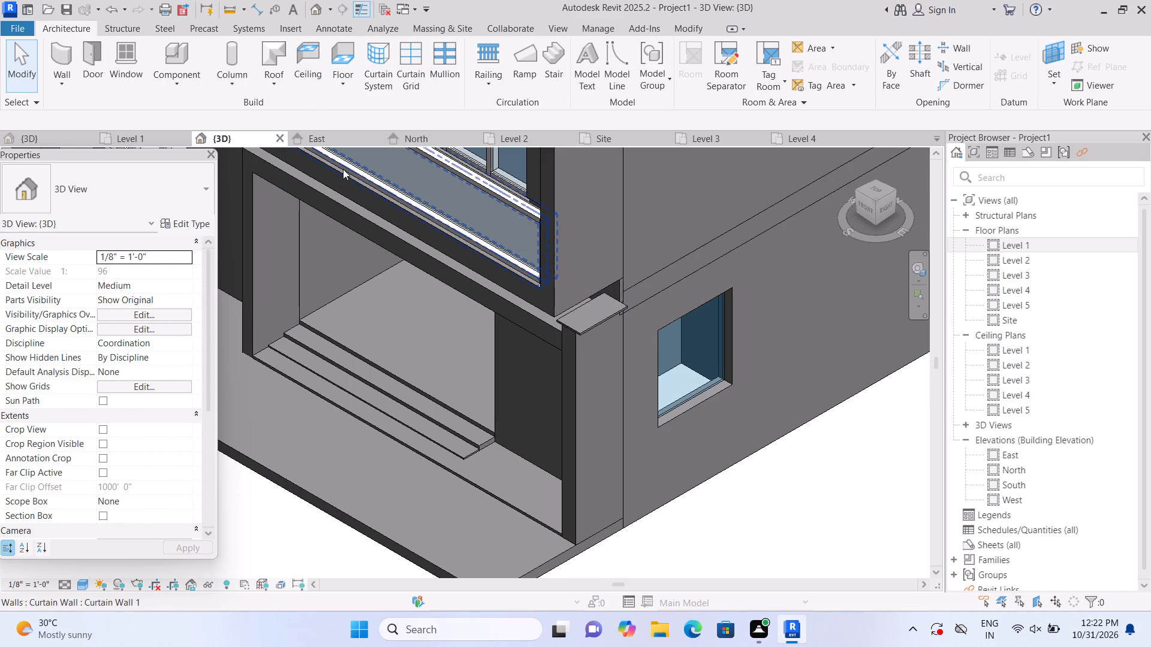
# Add a vertical curtain grid line near the window's middle and a horizontal one about 1'-2" above its base.
pyautogui.doubleClick(403, 68)
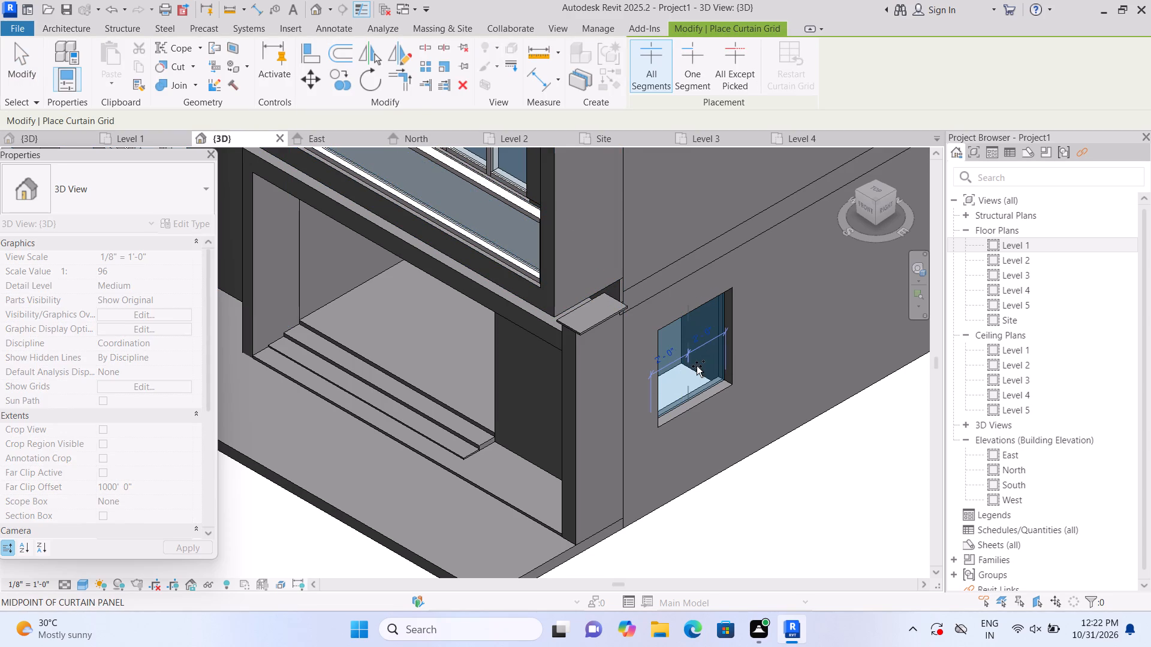
pyautogui.scroll(2, 694, 334)
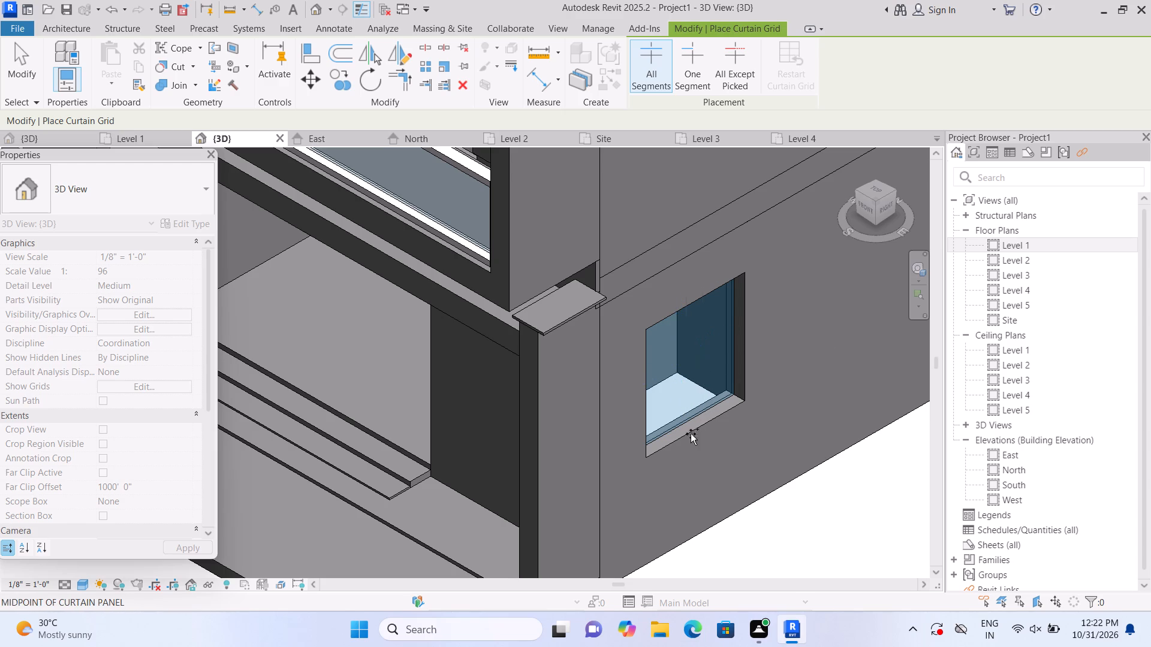
pyautogui.scroll(4, 682, 471)
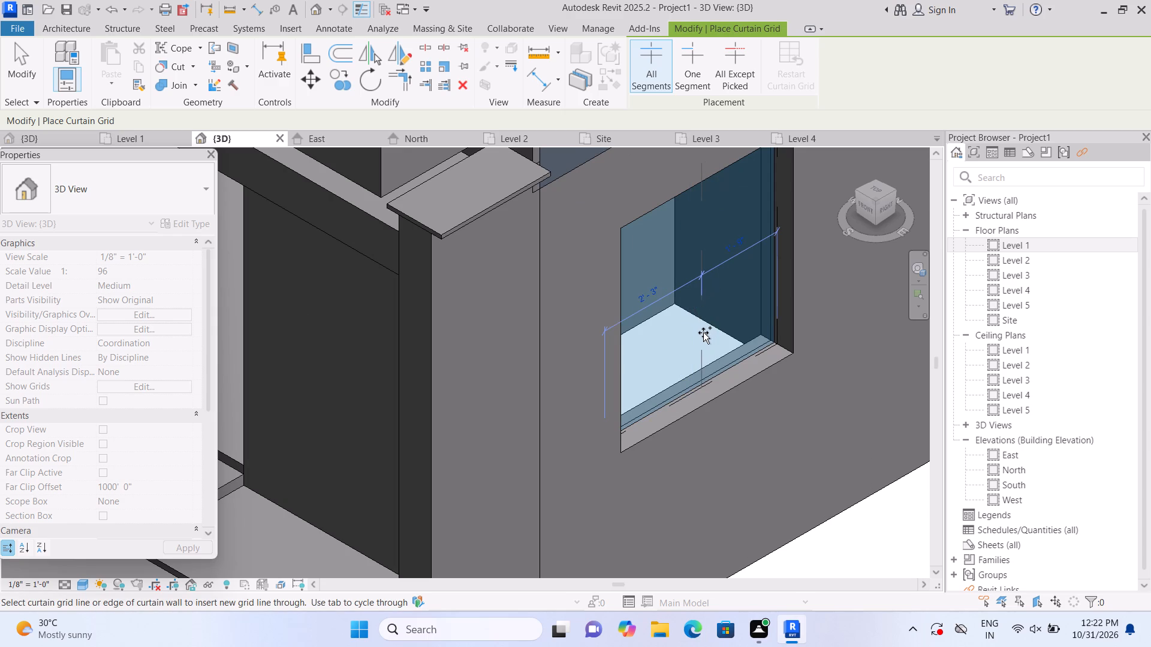
pyautogui.doubleClick(702, 333)
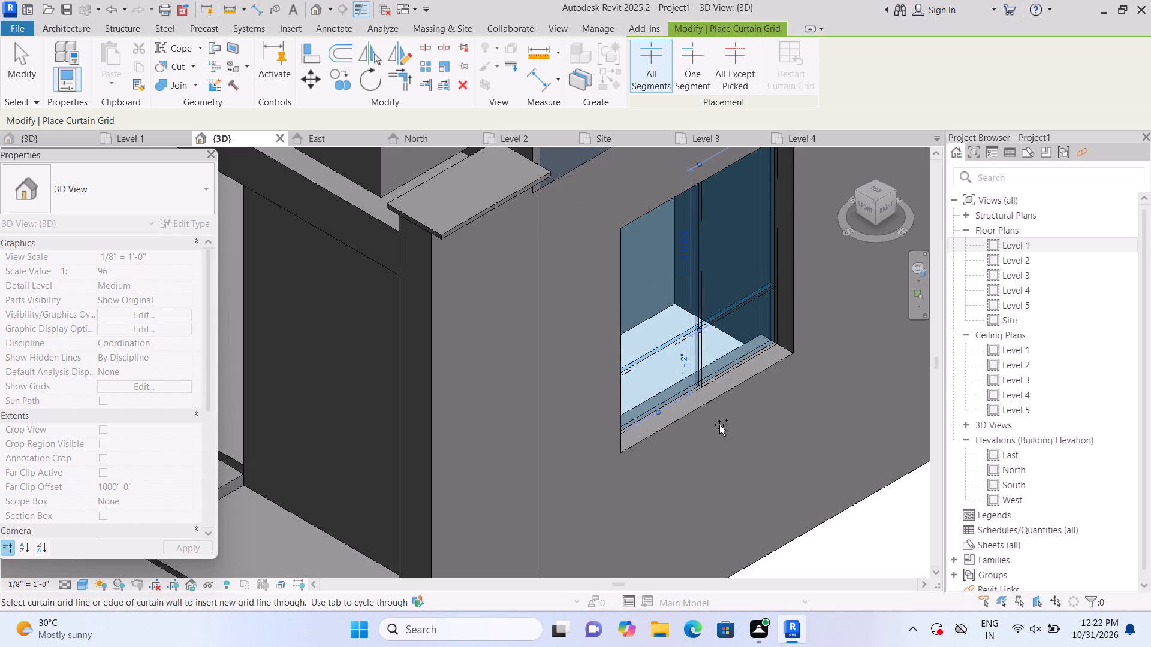
pyautogui.press('Escape')
pyautogui.press('Escape')
pyautogui.press('Escape')
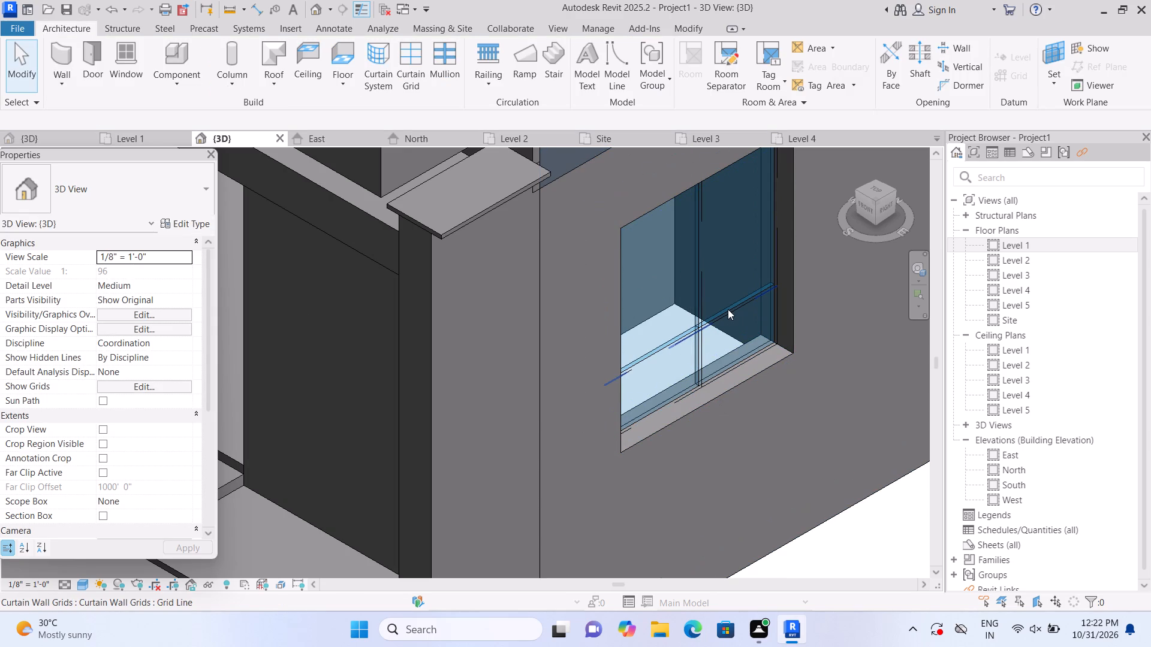
# Delete the horizontal curtain grid line from the side-wall window.
pyautogui.click(728, 309)
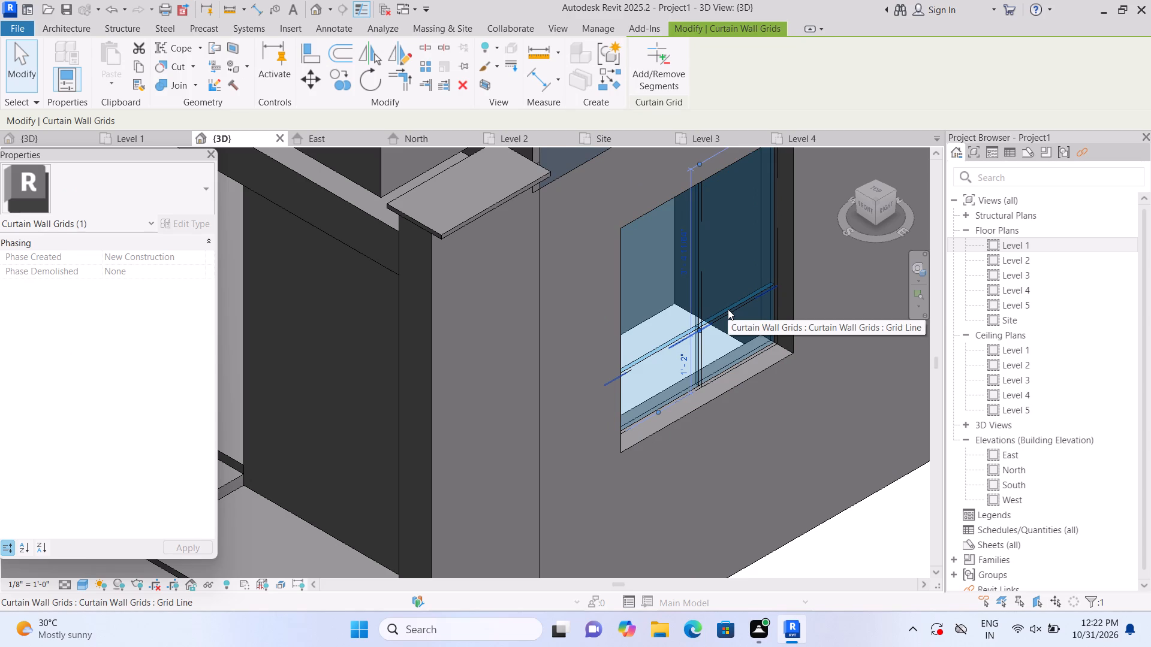
pyautogui.press('Delete')
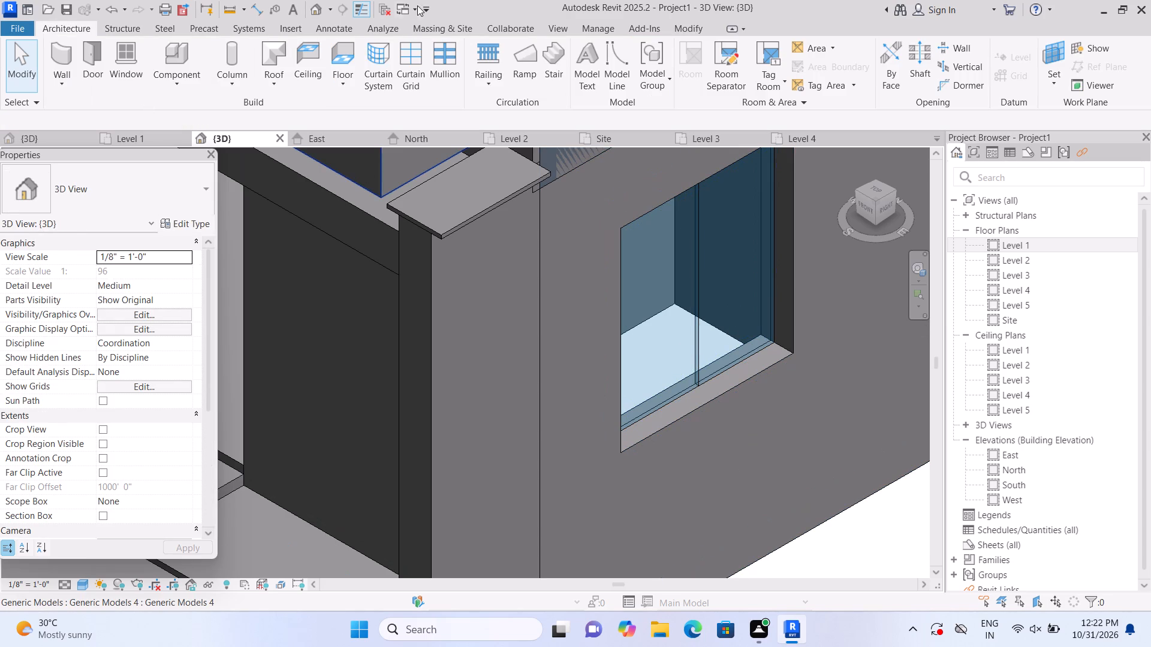
# Place 2.5" x 5" rectangular mullions on the side-wall window's middle grid line and all four outer edges.
pyautogui.doubleClick(454, 74)
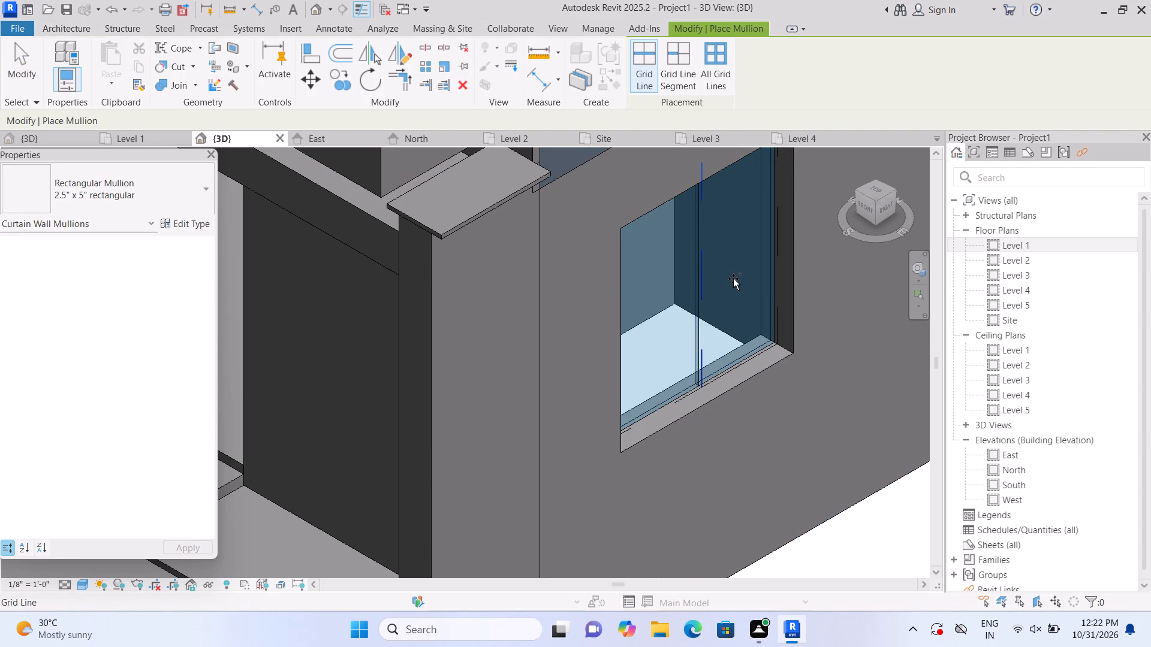
pyautogui.click(706, 285)
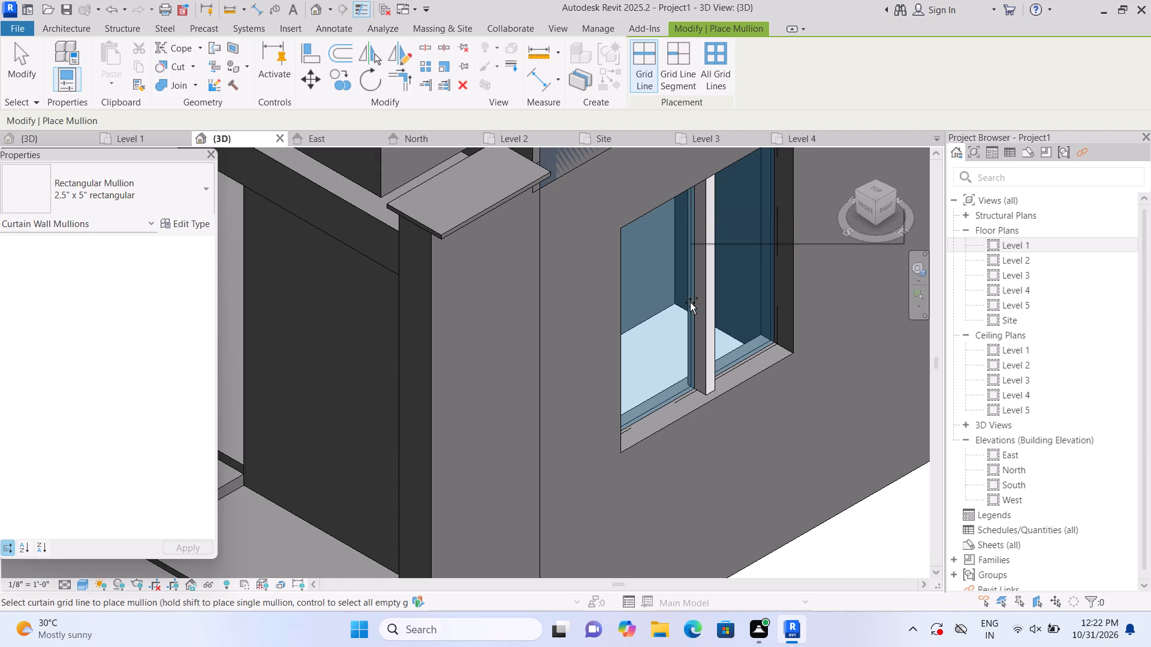
pyautogui.click(669, 403)
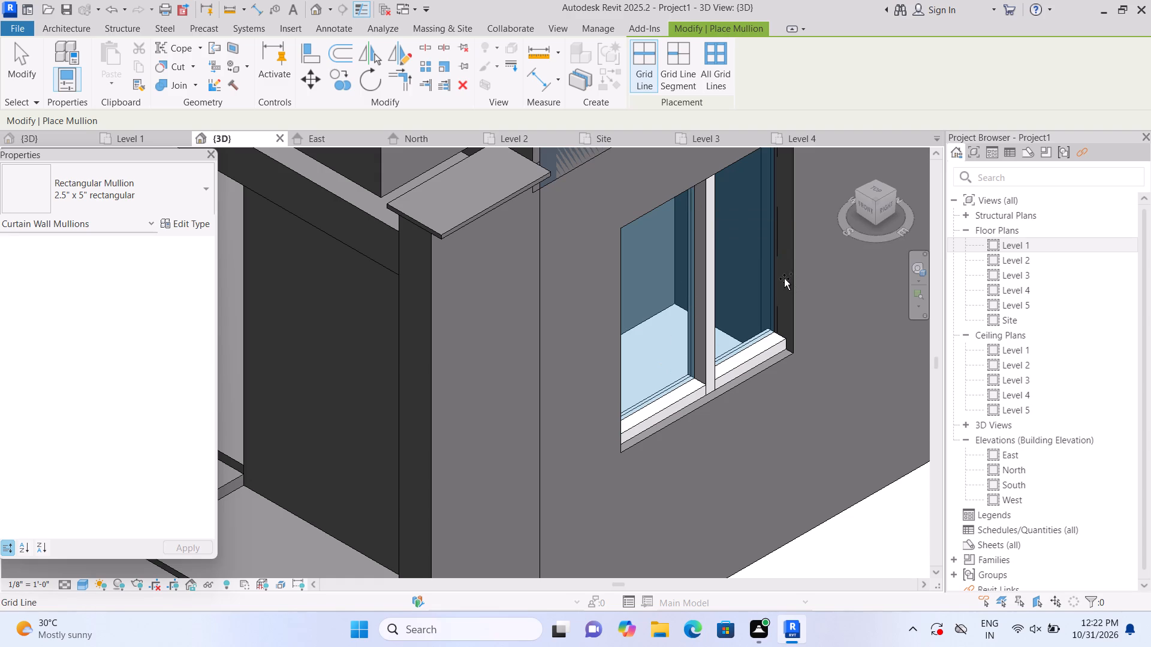
pyautogui.doubleClick(783, 278)
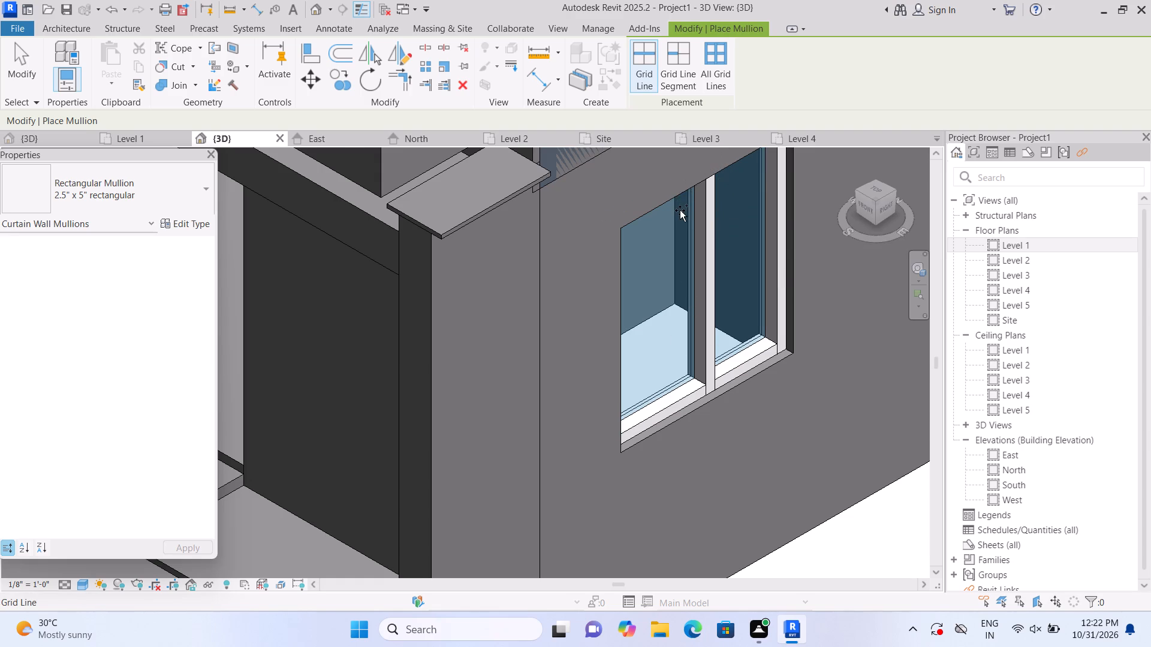
pyautogui.moveTo(680, 210); pyautogui.dragTo(671, 271, button='middle')
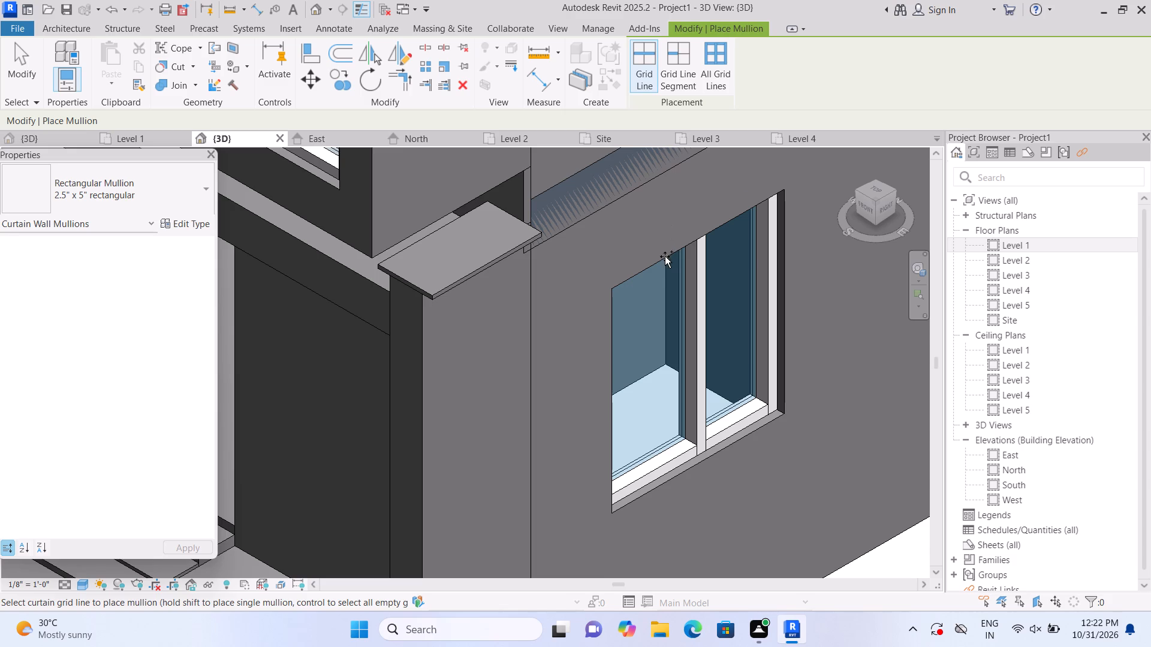
pyautogui.click(661, 261)
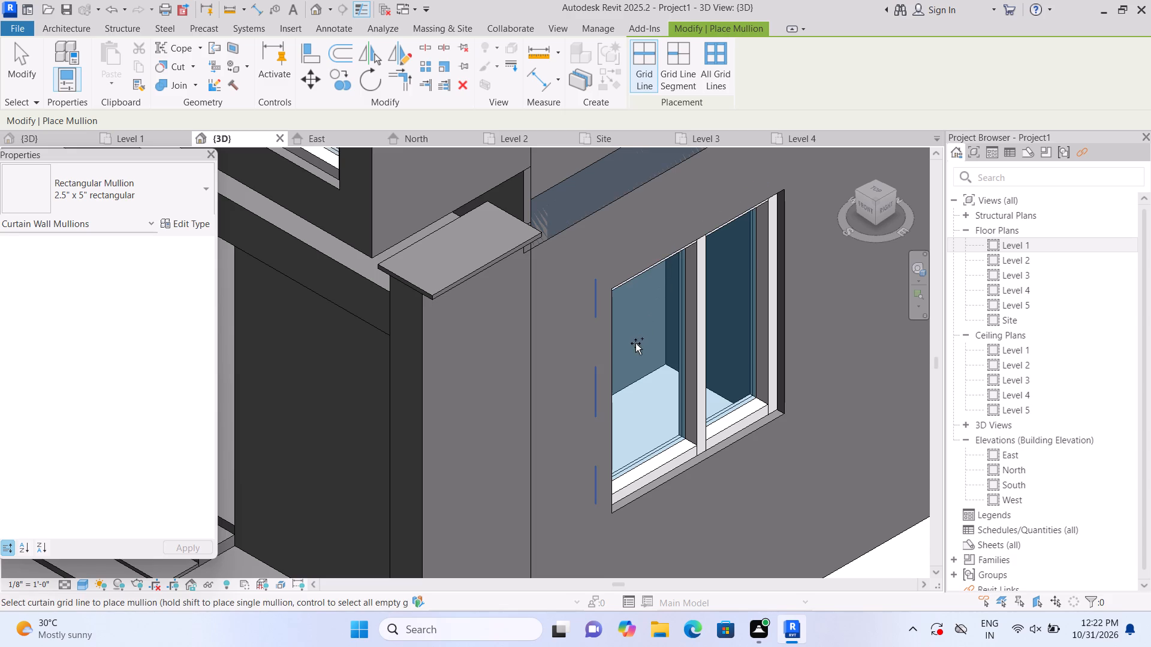
pyautogui.click(617, 358)
pyautogui.scroll(-8, 635, 350)
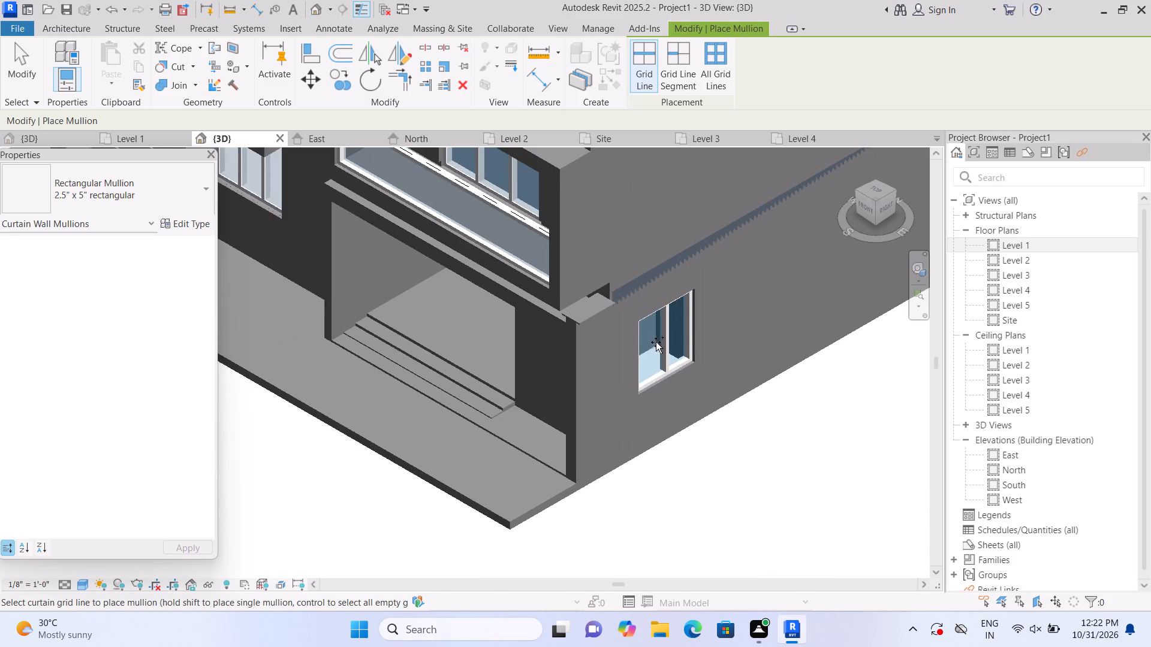
pyautogui.press('Escape')
pyautogui.scroll(1, 720, 461)
pyautogui.moveTo(720, 461); pyautogui.dragTo(698, 499, button='middle')
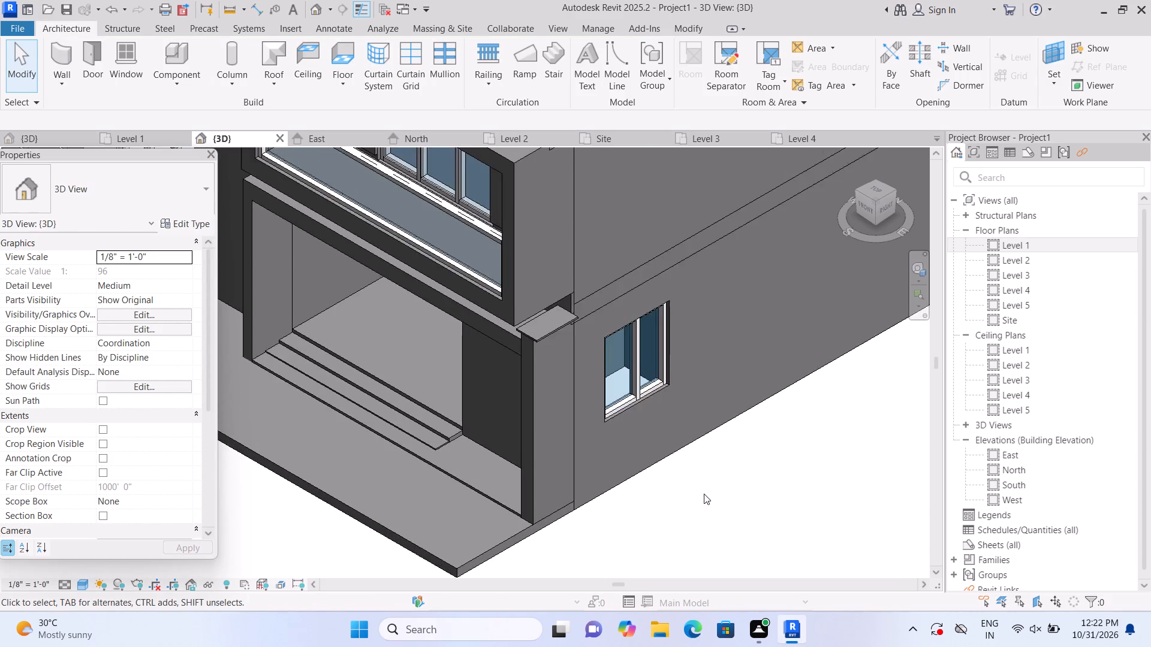
pyautogui.scroll(-2, 710, 492)
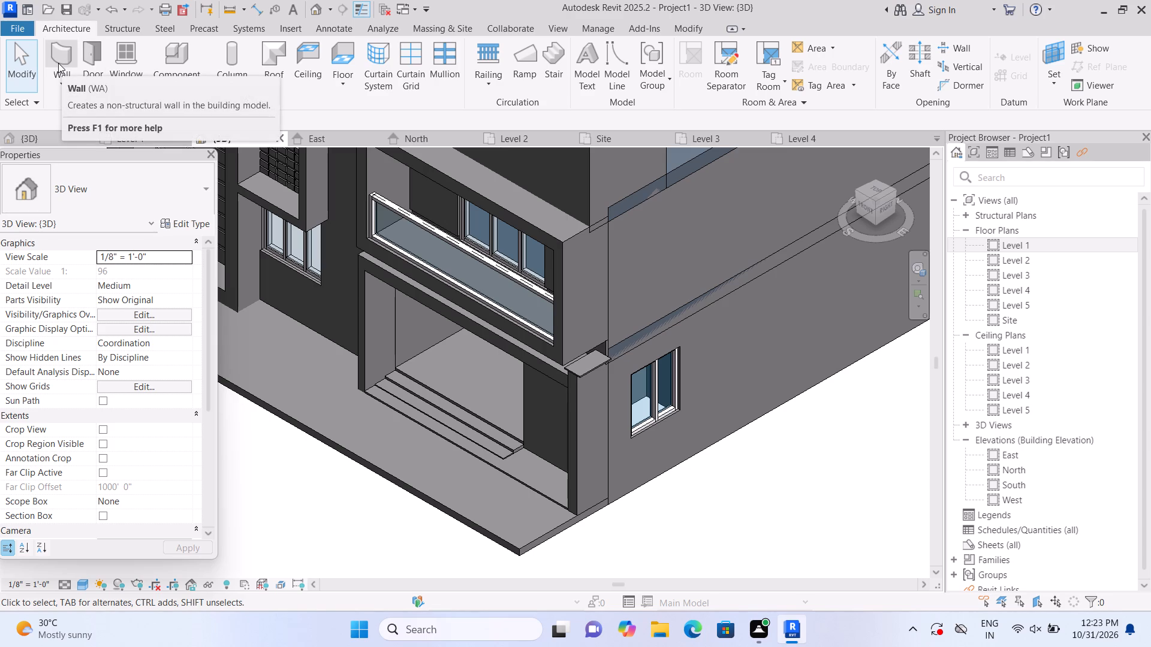
# Create an in-place model in the Generic Models category, keeping the name Generic Models 6.
pyautogui.click(188, 86)
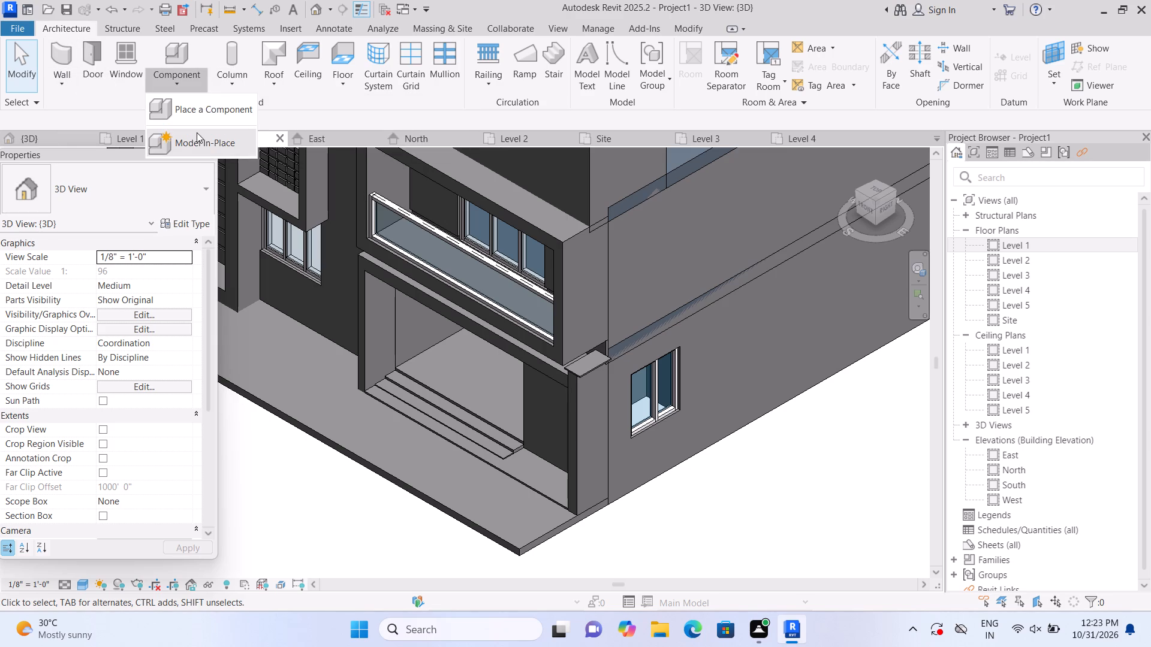
pyautogui.click(198, 140)
pyautogui.scroll(-3, 547, 261)
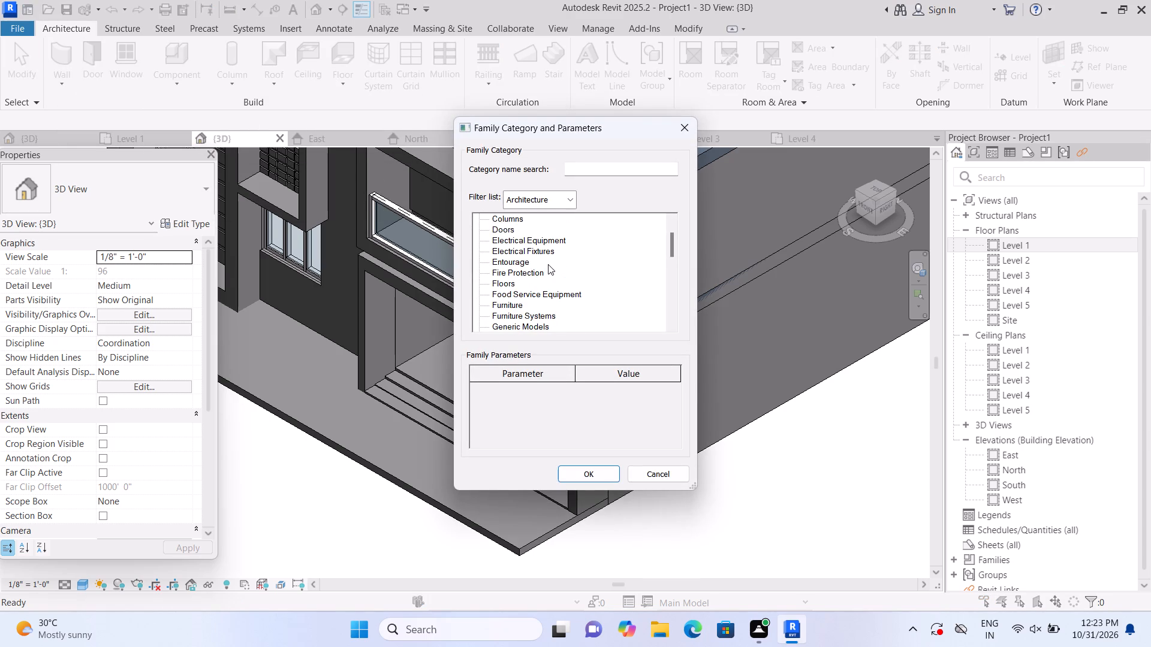
pyautogui.scroll(-2, 548, 265)
pyautogui.doubleClick(538, 304)
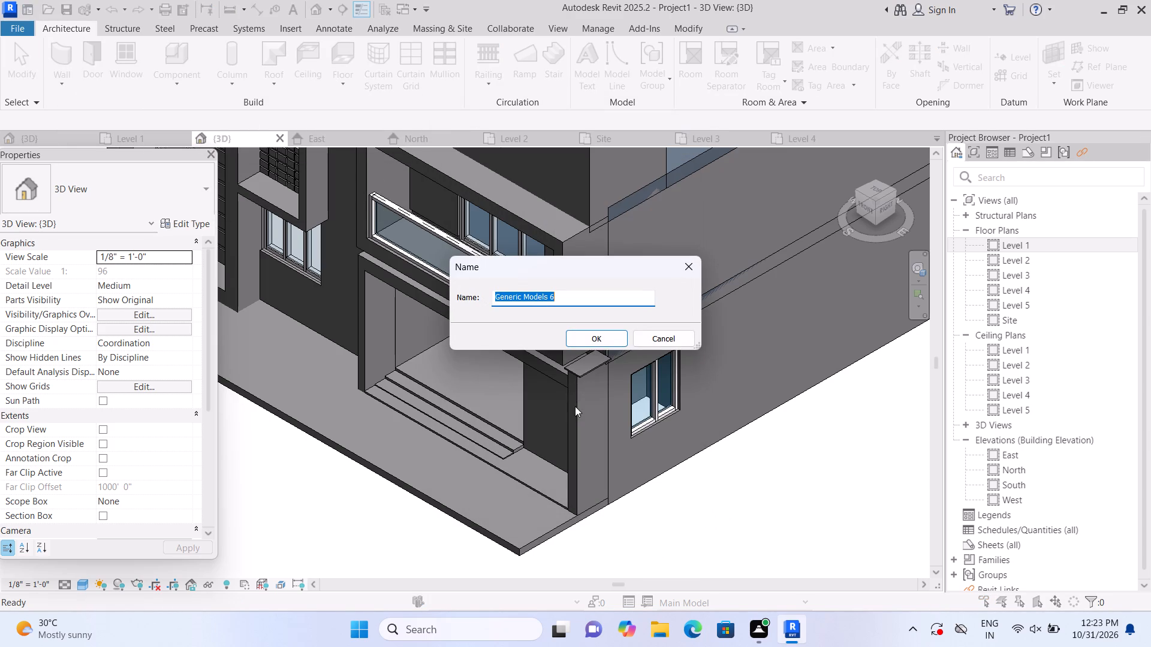
pyautogui.click(598, 328)
pyautogui.doubleClick(596, 338)
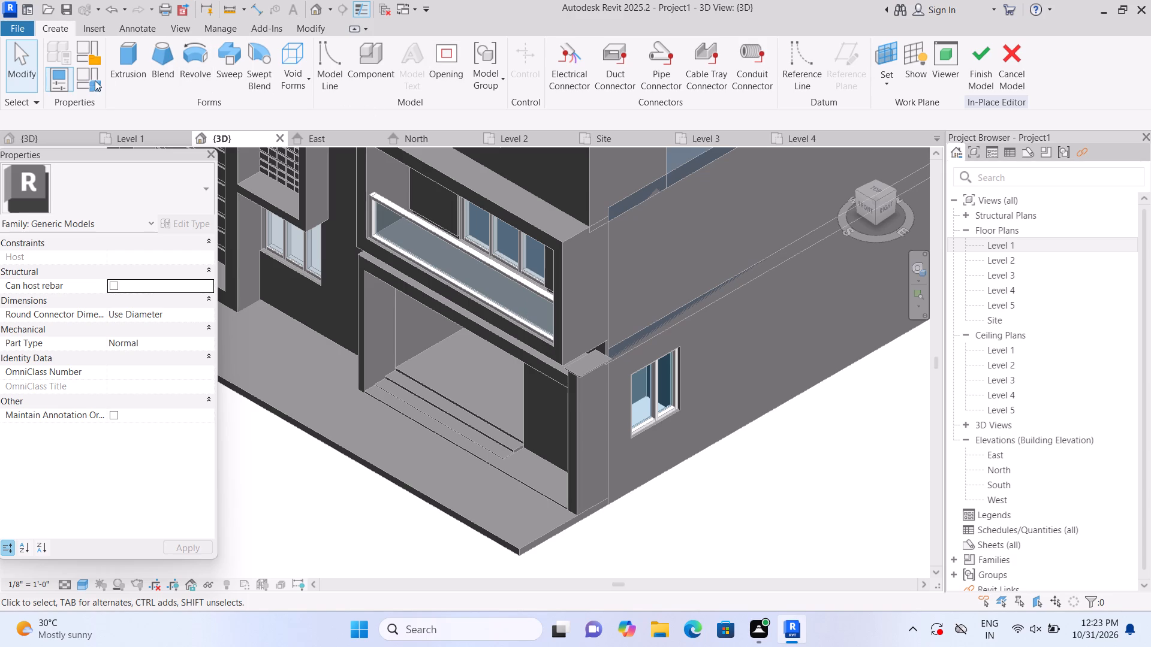
# Start an extrusion with its work plane picked on the top of the side window's curtain wall.
pyautogui.click(119, 69)
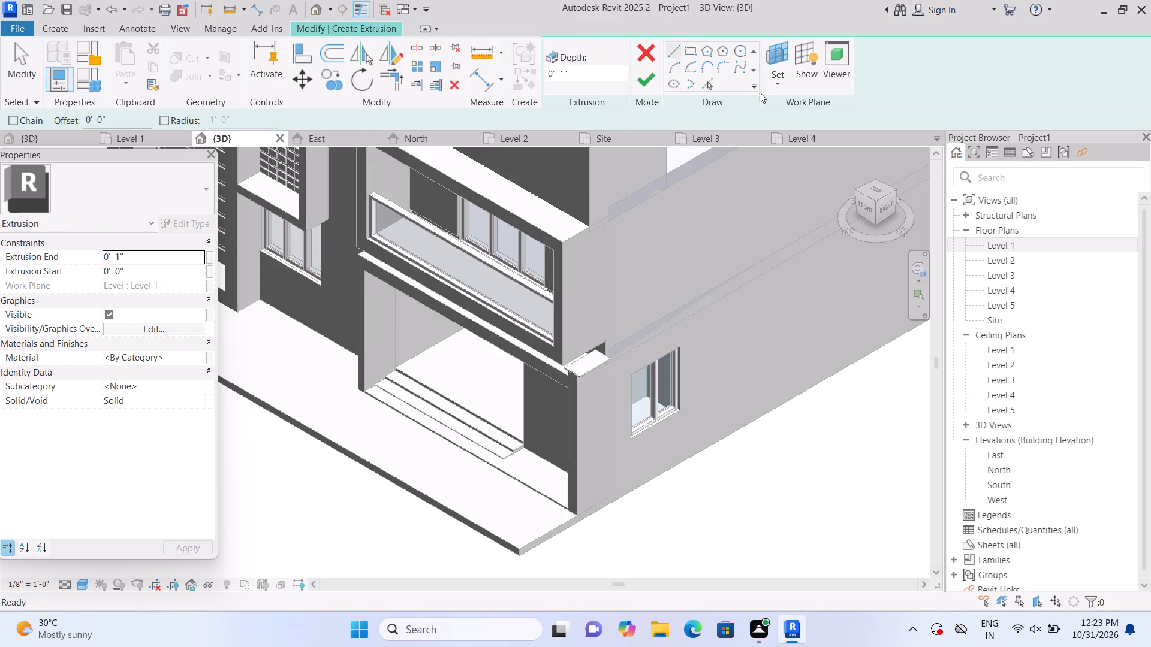
pyautogui.click(769, 89)
pyautogui.click(779, 132)
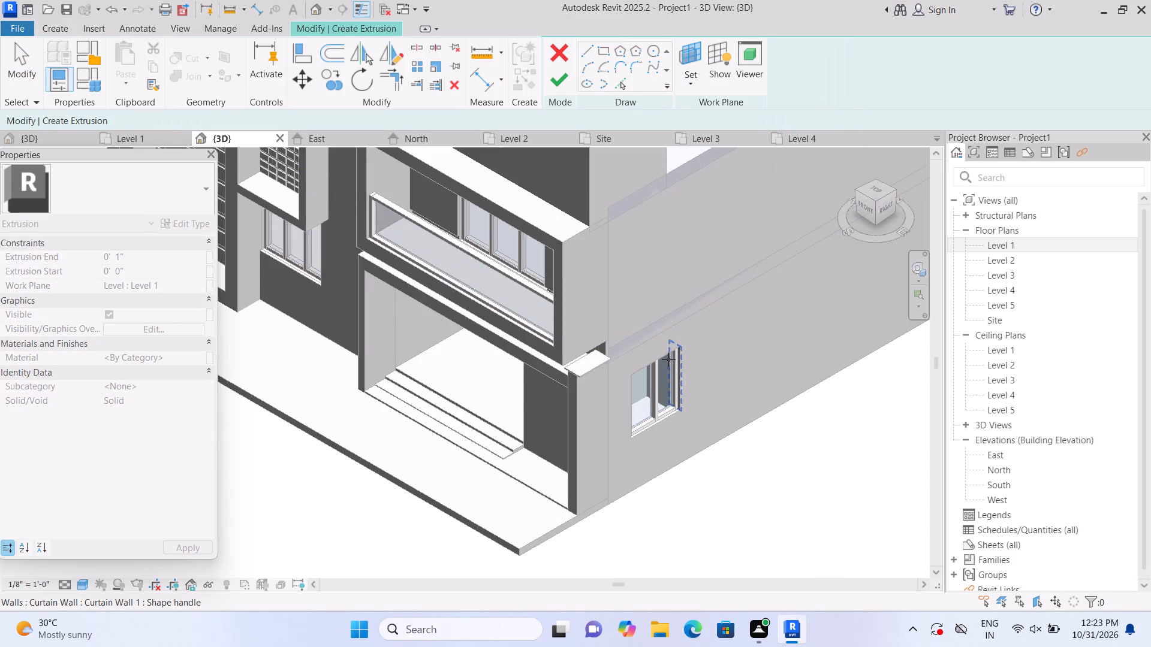
pyautogui.click(659, 363)
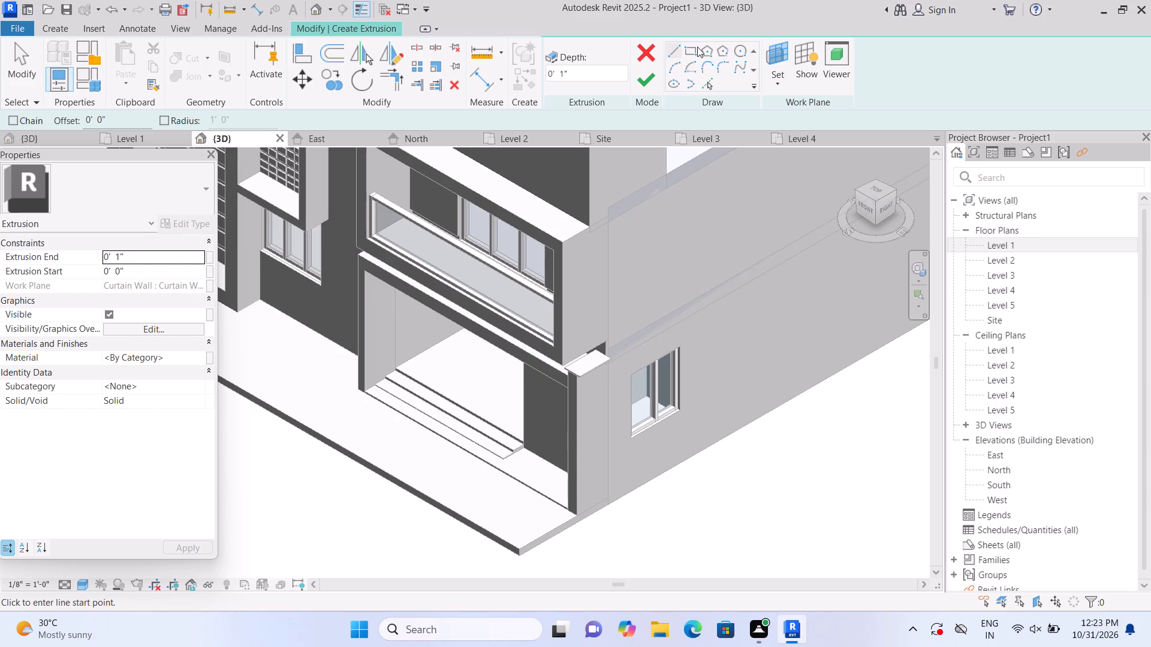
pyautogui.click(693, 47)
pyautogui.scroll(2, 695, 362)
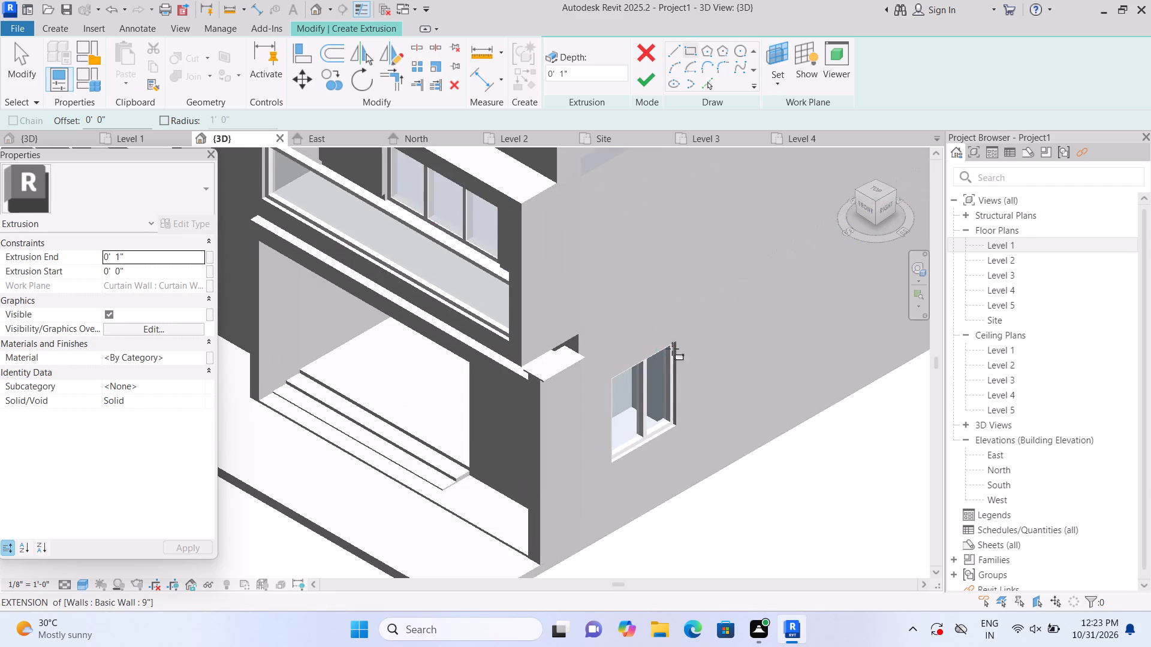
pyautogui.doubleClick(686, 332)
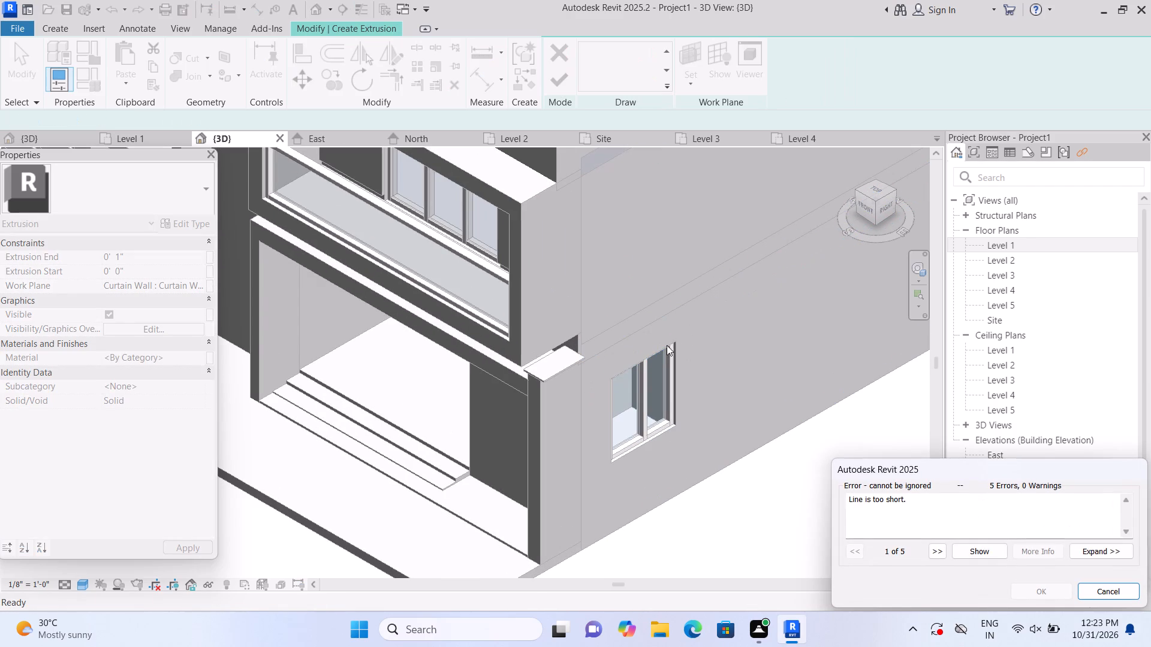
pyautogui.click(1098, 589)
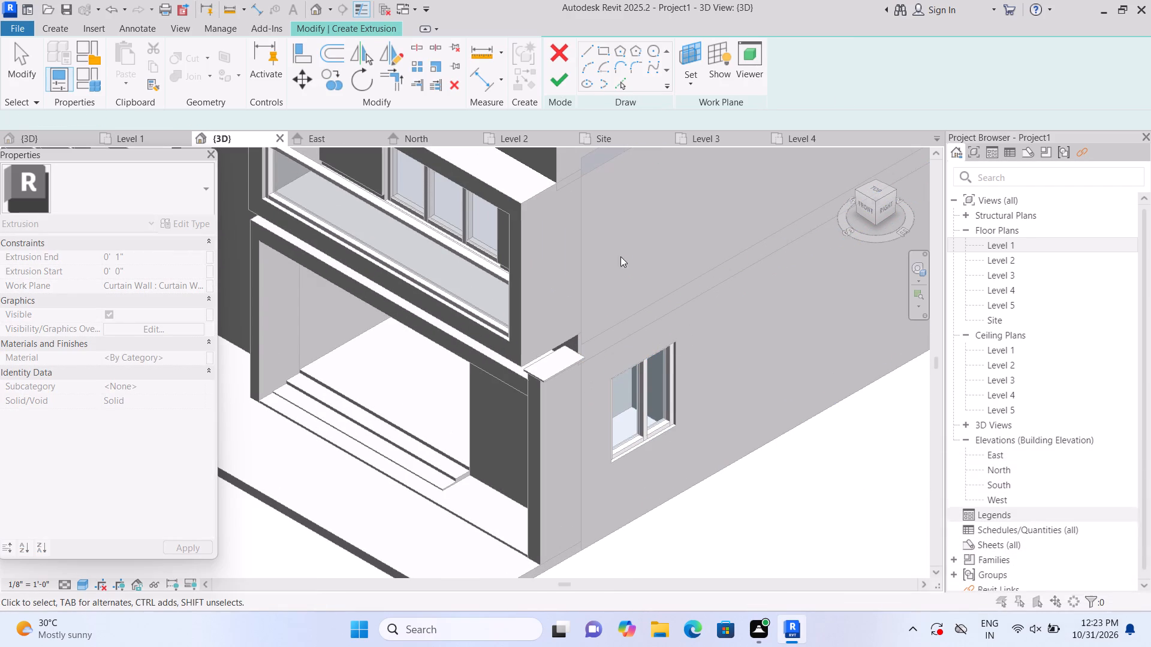
# Sketch a rectangle about 6'-6" by 1'-0" over the side window's head and finish it as an extrusion.
pyautogui.click(604, 50)
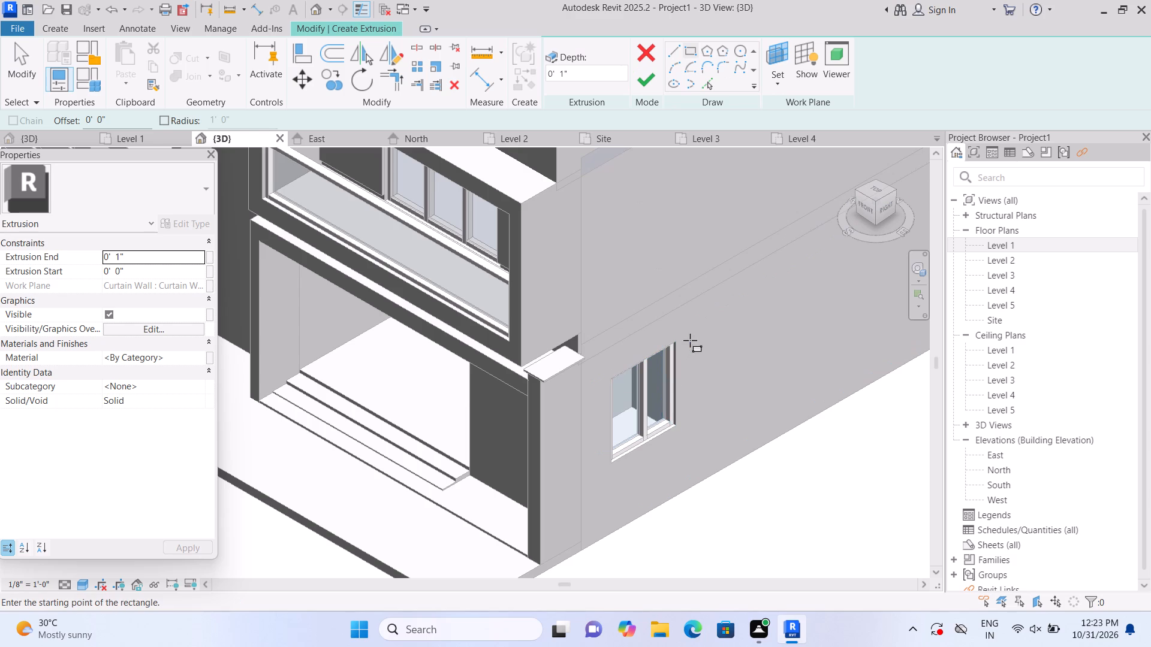
pyautogui.scroll(1, 691, 340)
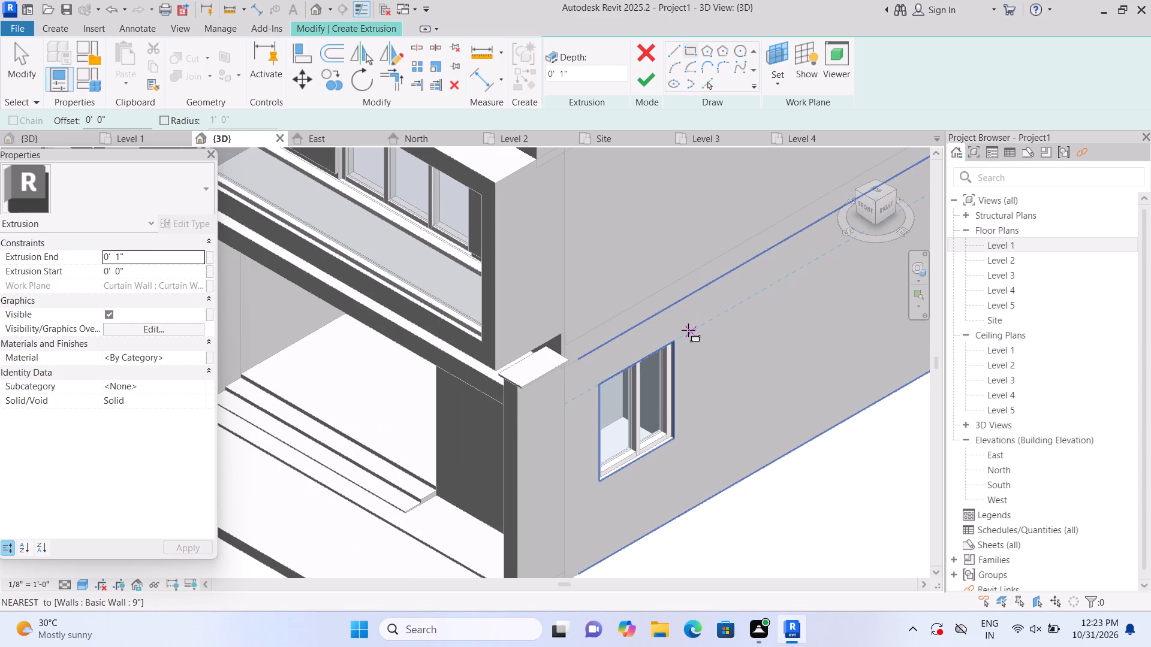
pyautogui.click(692, 328)
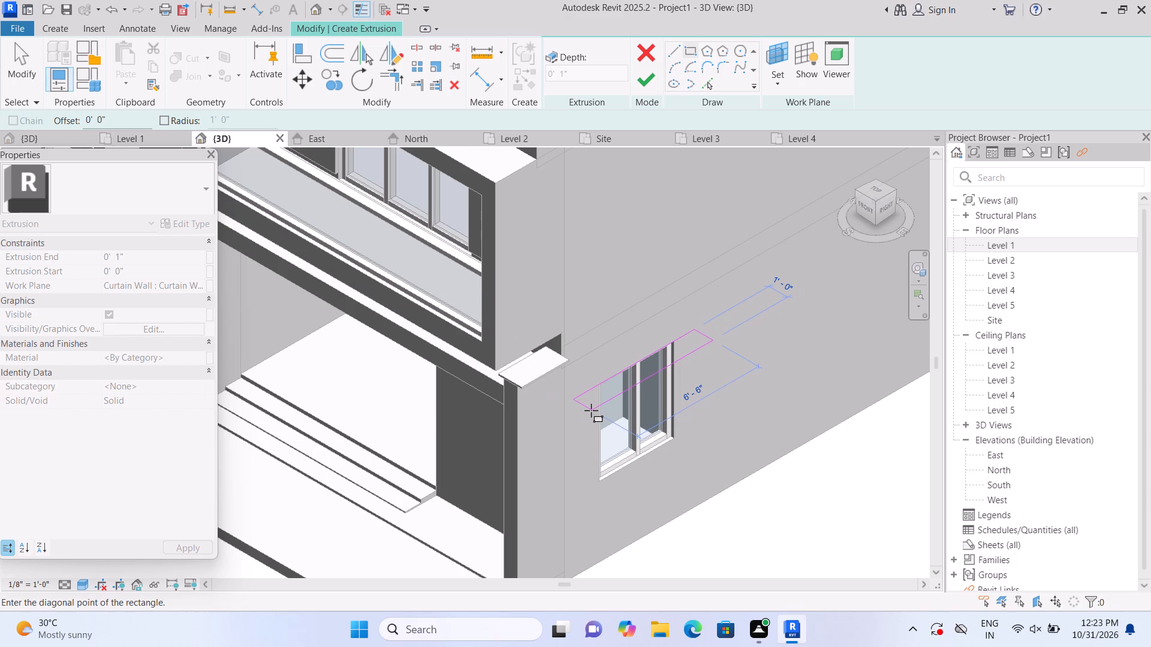
pyautogui.click(591, 410)
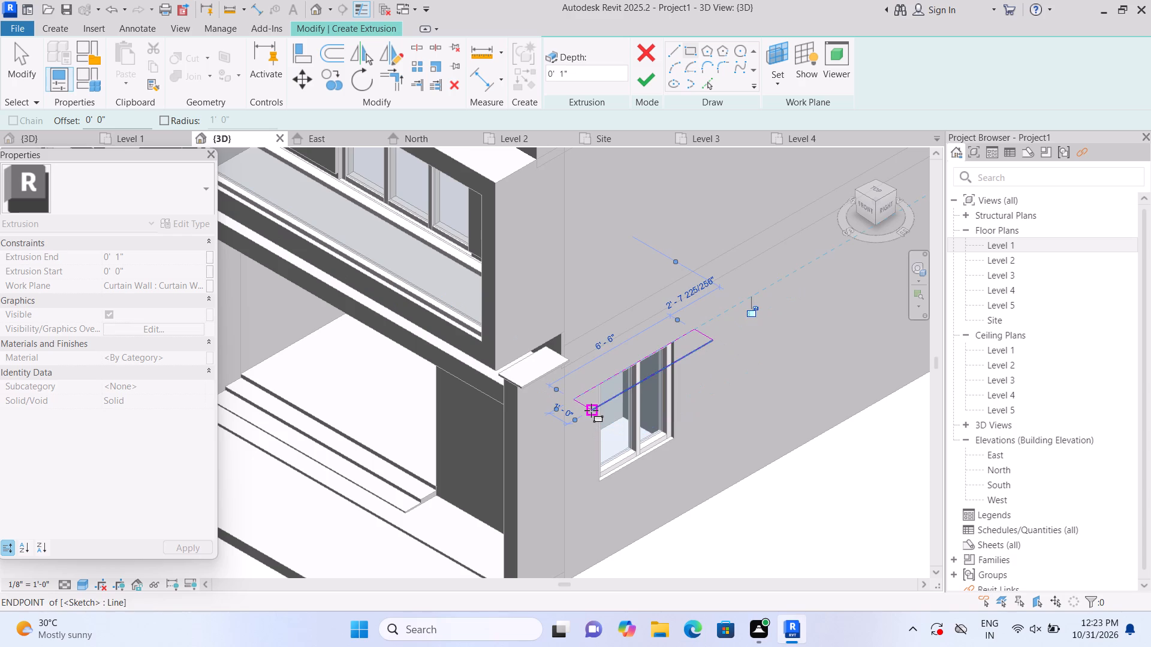
pyautogui.click(650, 73)
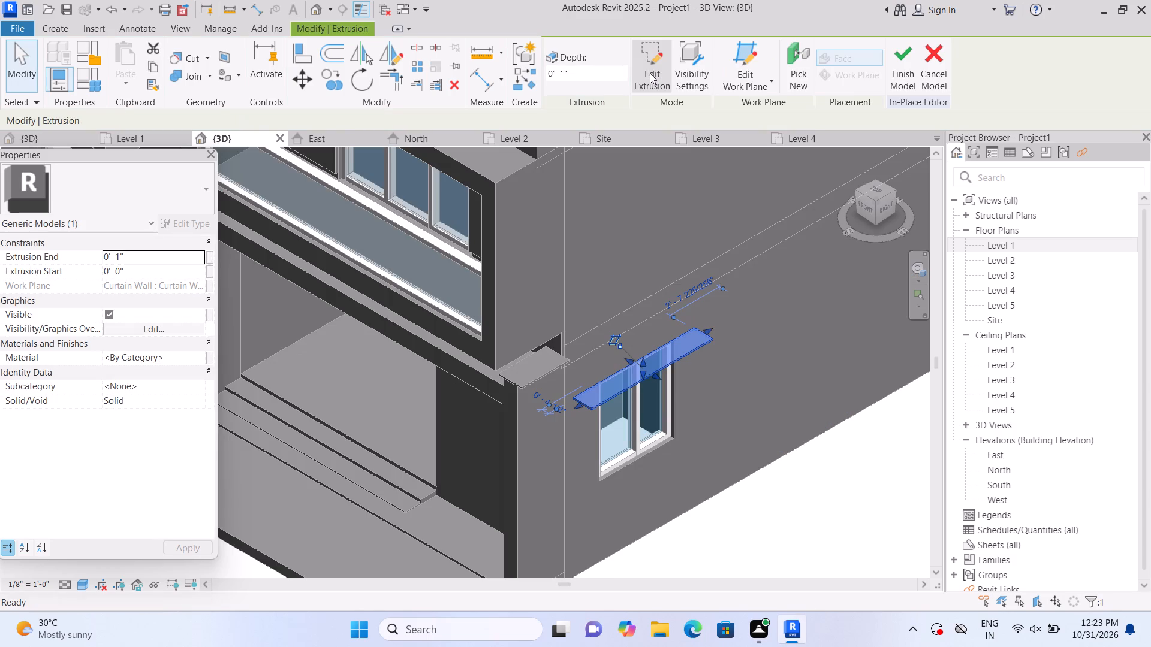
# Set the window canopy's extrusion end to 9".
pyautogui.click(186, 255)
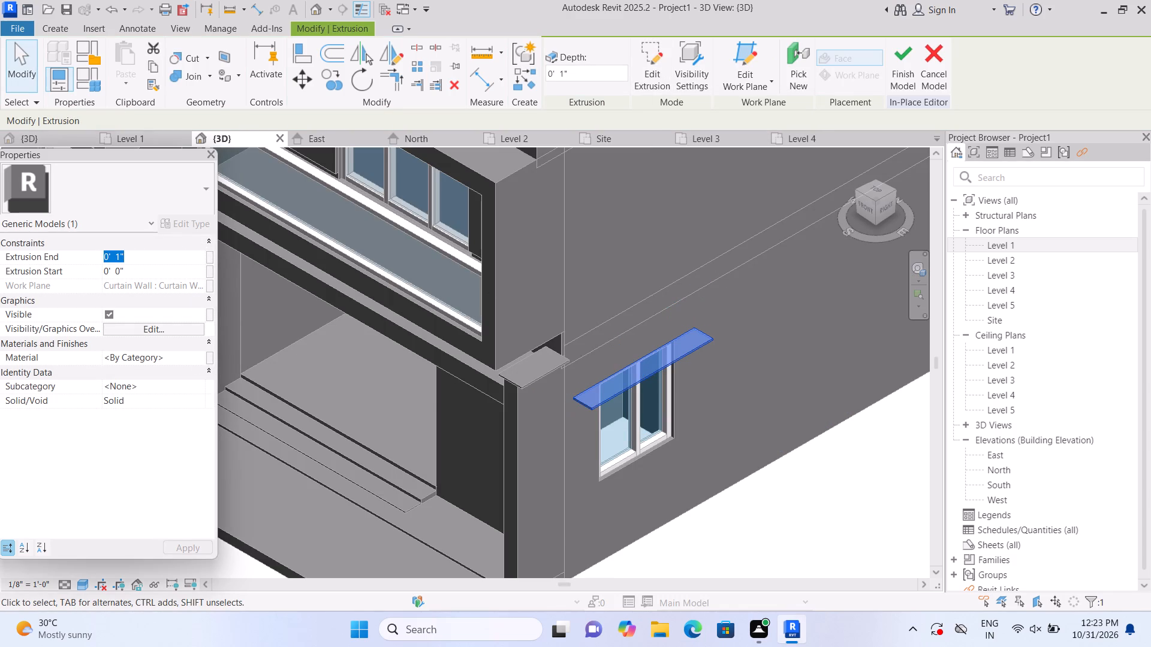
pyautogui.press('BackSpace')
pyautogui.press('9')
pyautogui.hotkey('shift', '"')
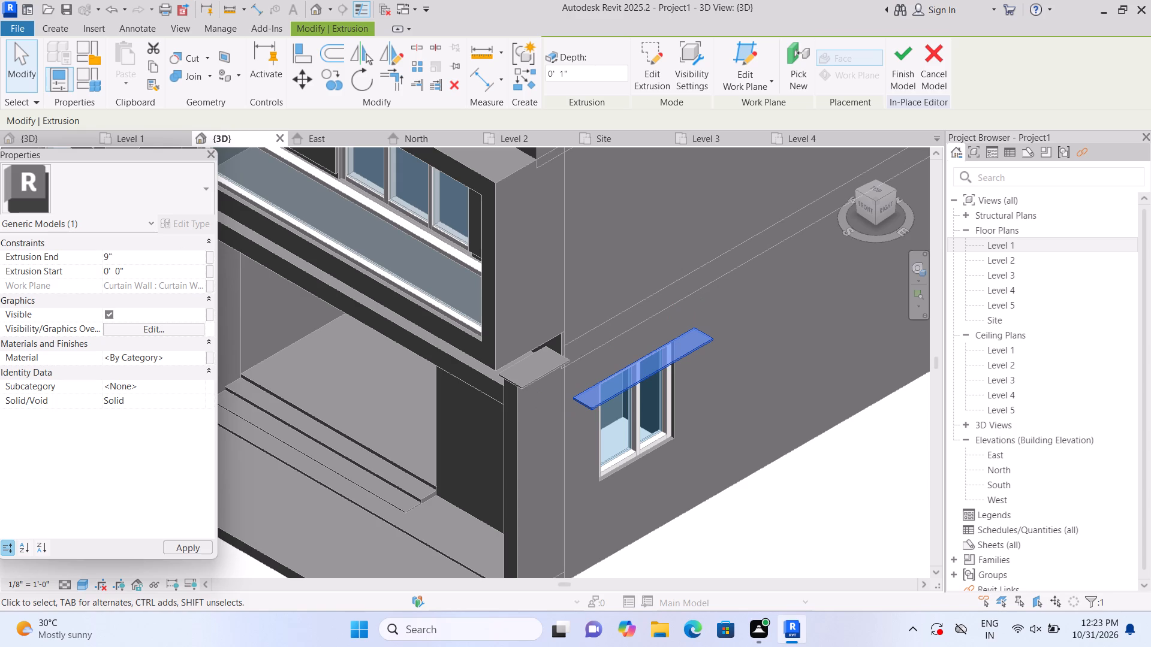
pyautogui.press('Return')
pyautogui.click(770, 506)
# Set the window canopy's extrusion end to 6".
pyautogui.scroll(1, 732, 464)
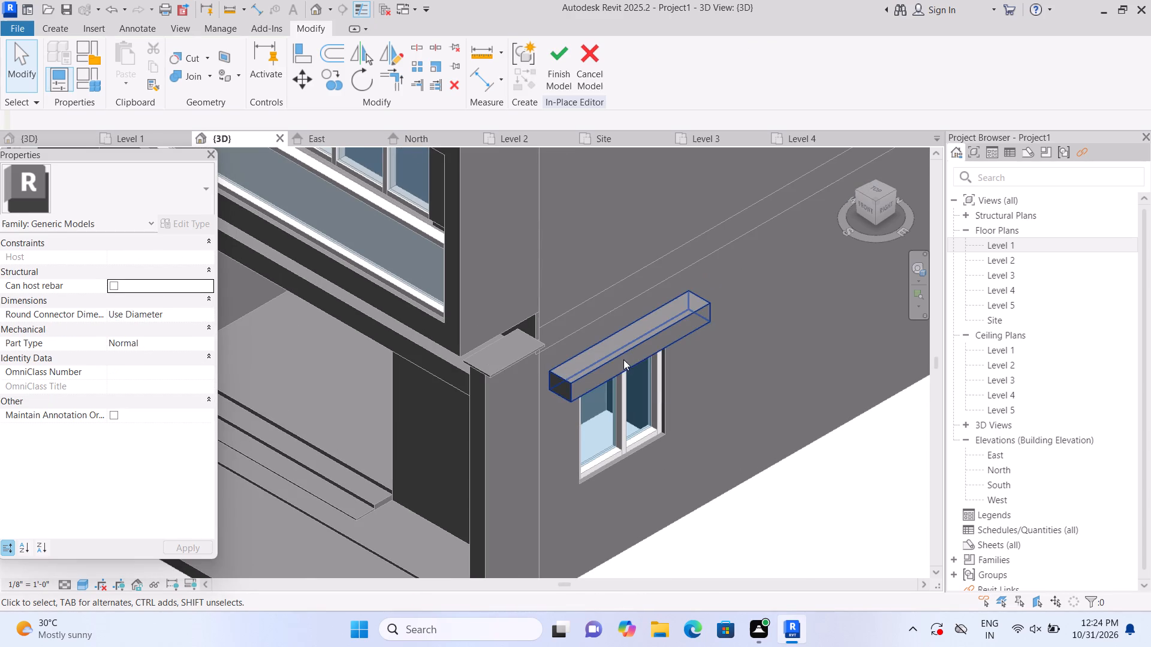
pyautogui.click(623, 359)
pyautogui.click(186, 250)
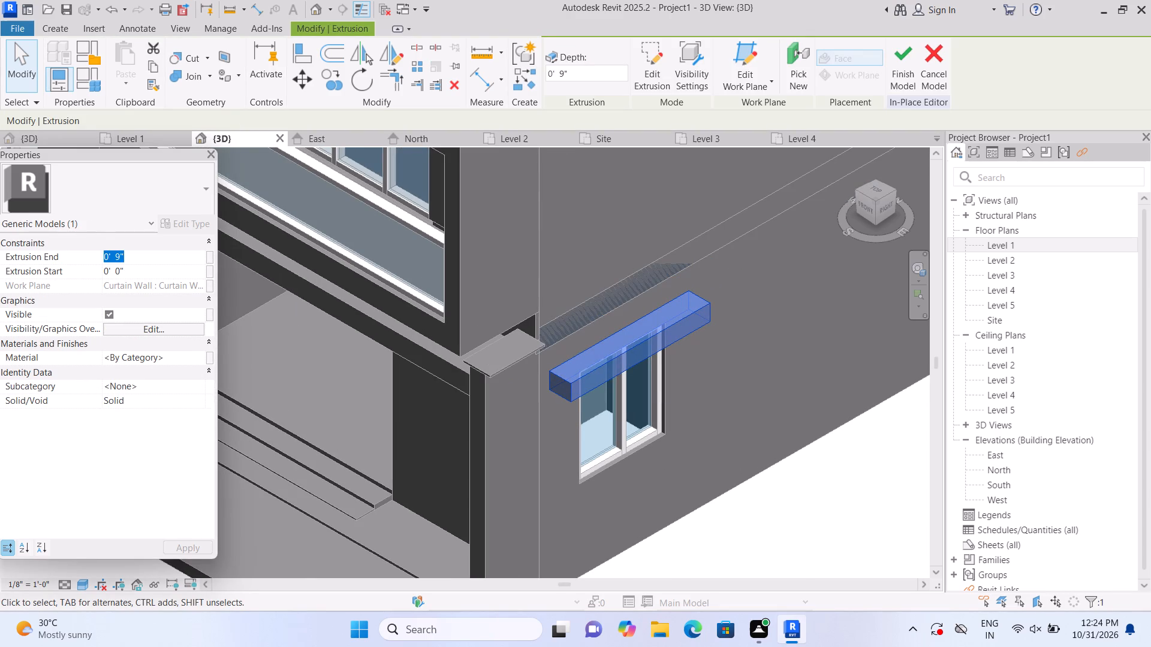
pyautogui.press('BackSpace')
pyautogui.press('6')
pyautogui.hotkey('shift', '"')
pyautogui.press('Return')
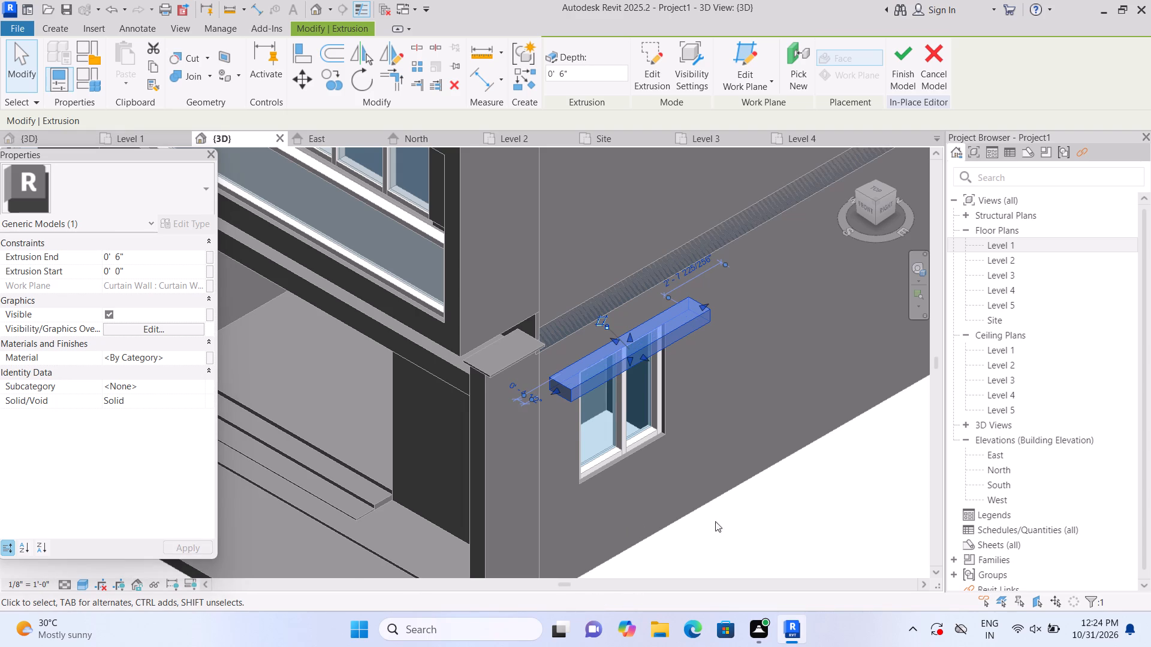
# Stretch the canopy's front face slightly outward so that it projects further from the side wall.
pyautogui.scroll(1, 708, 503)
pyautogui.moveTo(634, 333); pyautogui.dragTo(640, 337)
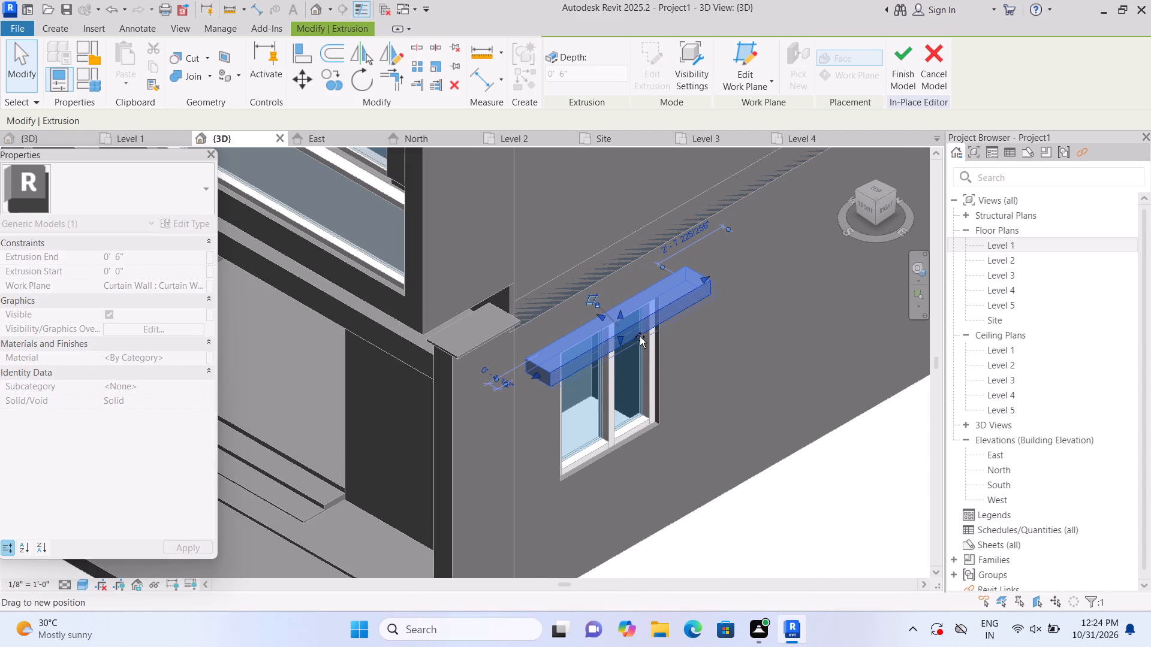
pyautogui.moveTo(640, 337); pyautogui.dragTo(644, 338)
pyautogui.click(830, 504)
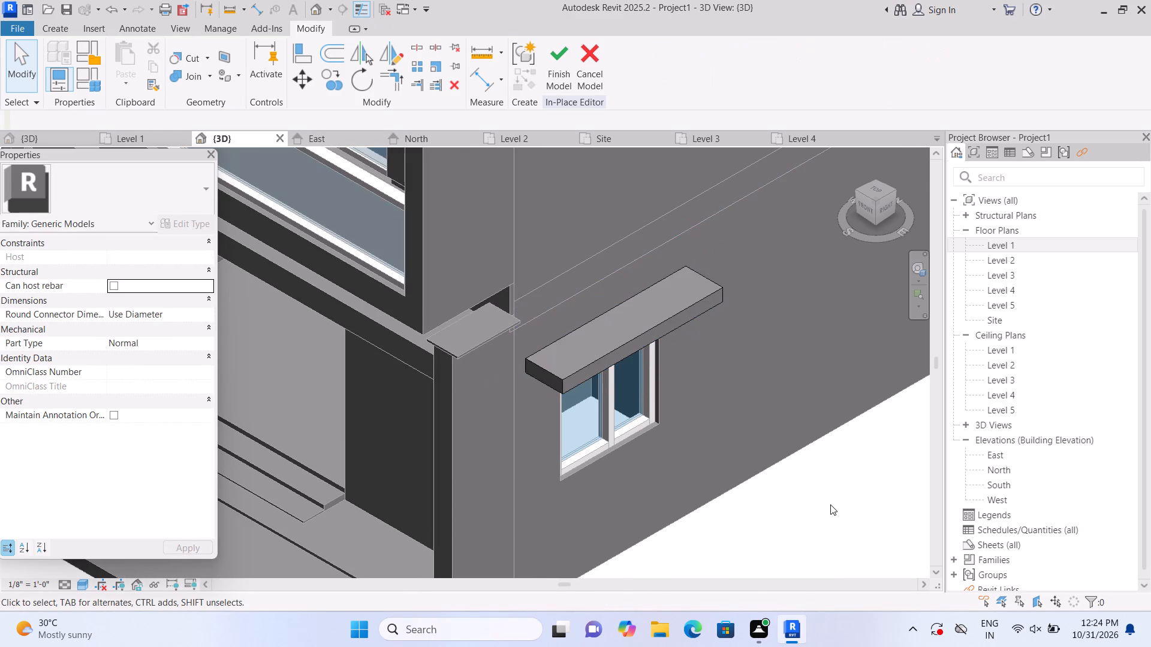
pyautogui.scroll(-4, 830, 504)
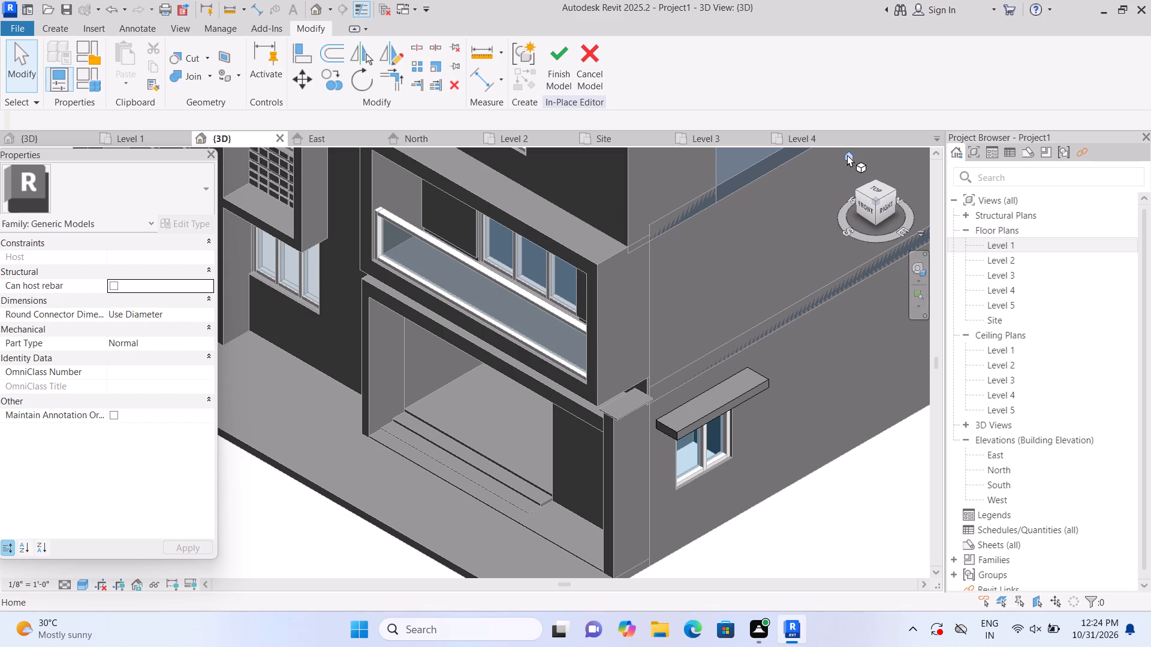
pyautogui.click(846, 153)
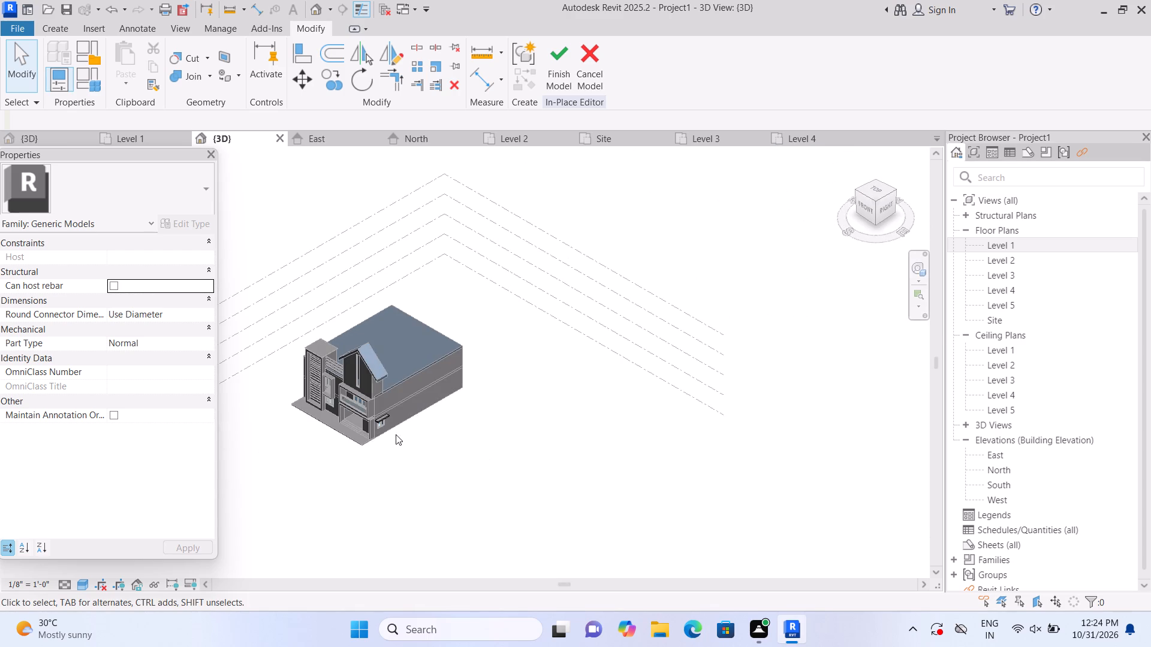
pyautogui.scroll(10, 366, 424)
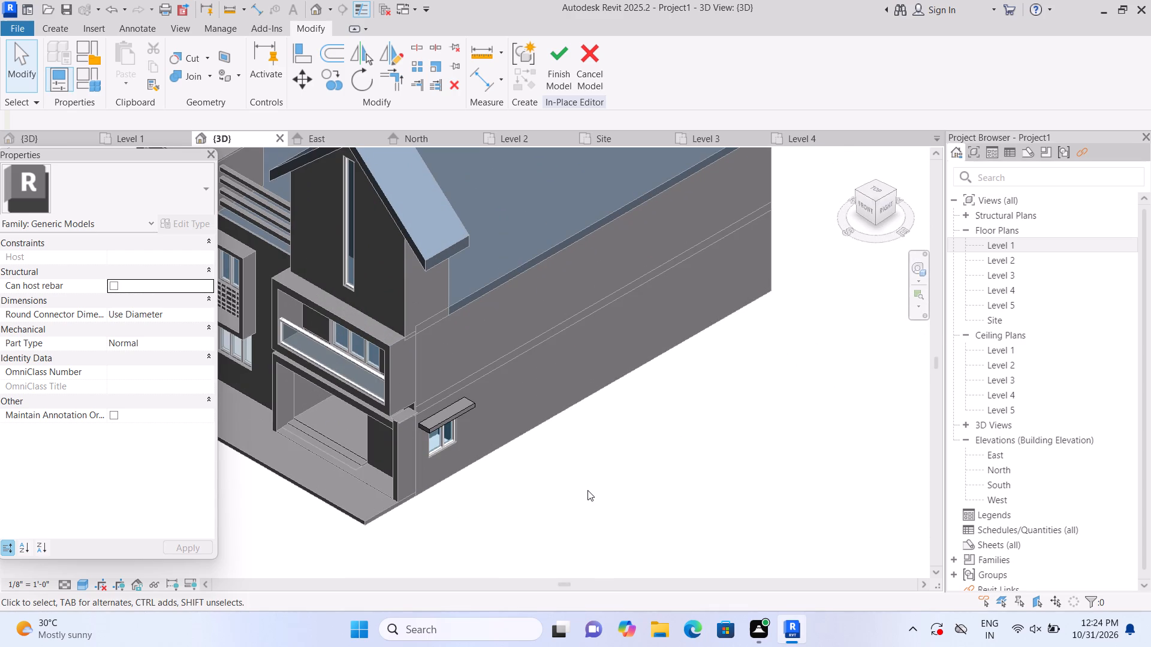
# Shorten the window canopy slightly by pulling its rear end face in closer to the side window's jamb.
pyautogui.scroll(1, 555, 479)
pyautogui.scroll(7, 475, 403)
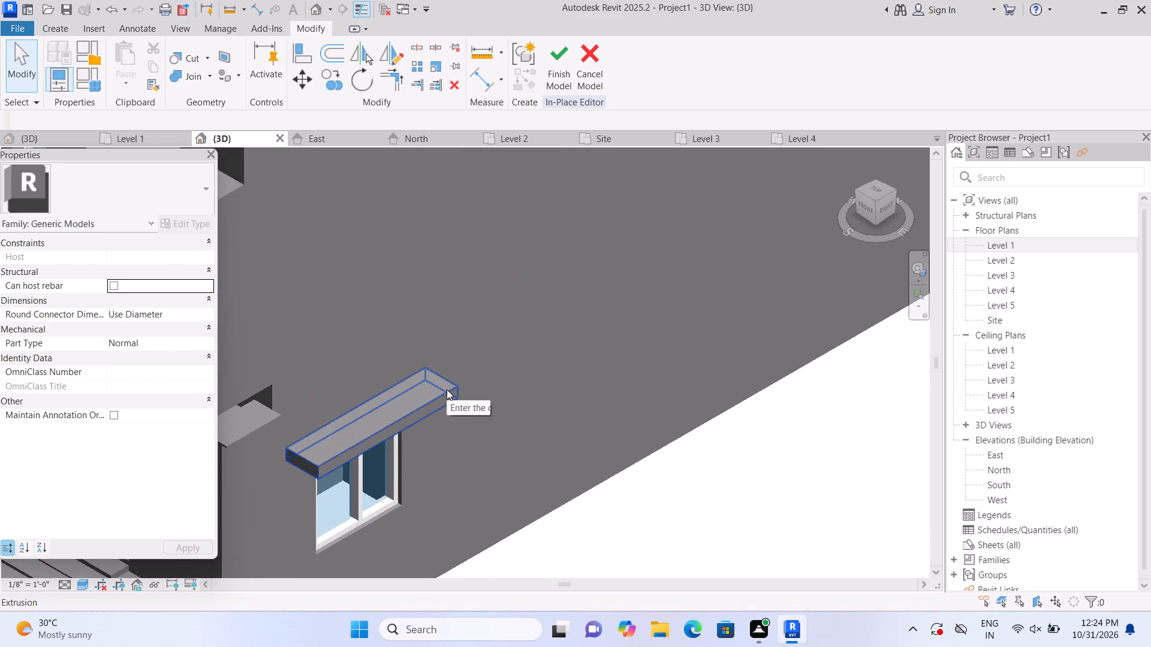
pyautogui.click(447, 389)
pyautogui.moveTo(448, 379); pyautogui.dragTo(435, 386)
pyautogui.click(566, 507)
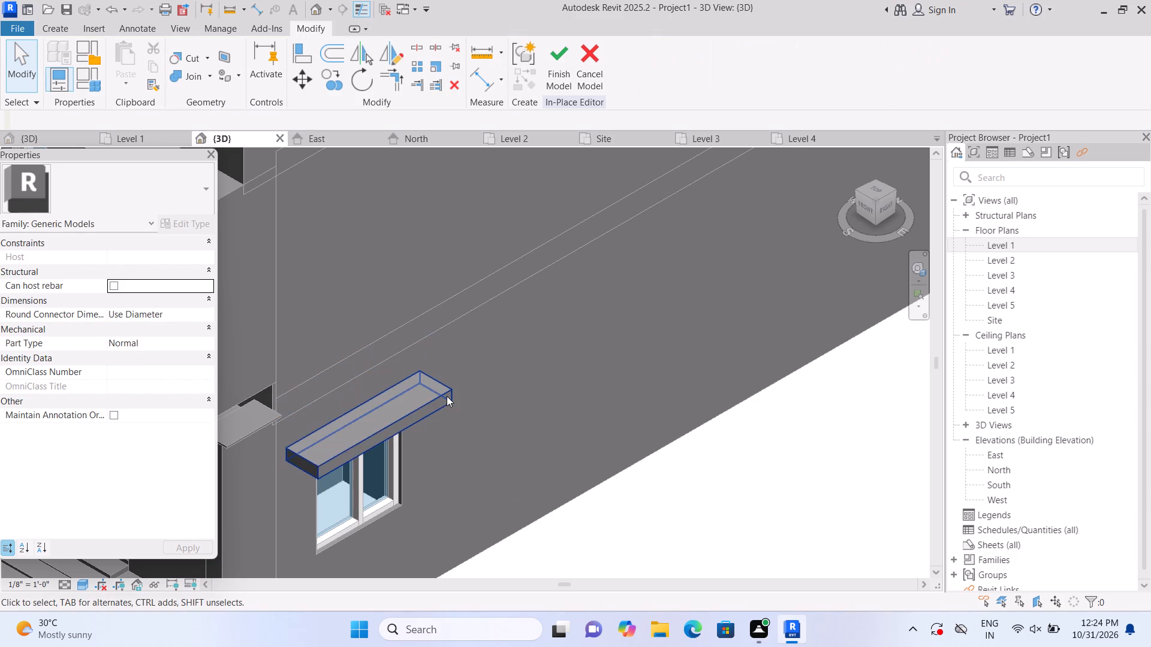
pyautogui.click(447, 396)
pyautogui.moveTo(440, 379); pyautogui.dragTo(423, 394)
pyautogui.click(543, 527)
# Open the Level 1 floor plan and finish the in-place canopy model.
pyautogui.scroll(-5, 579, 509)
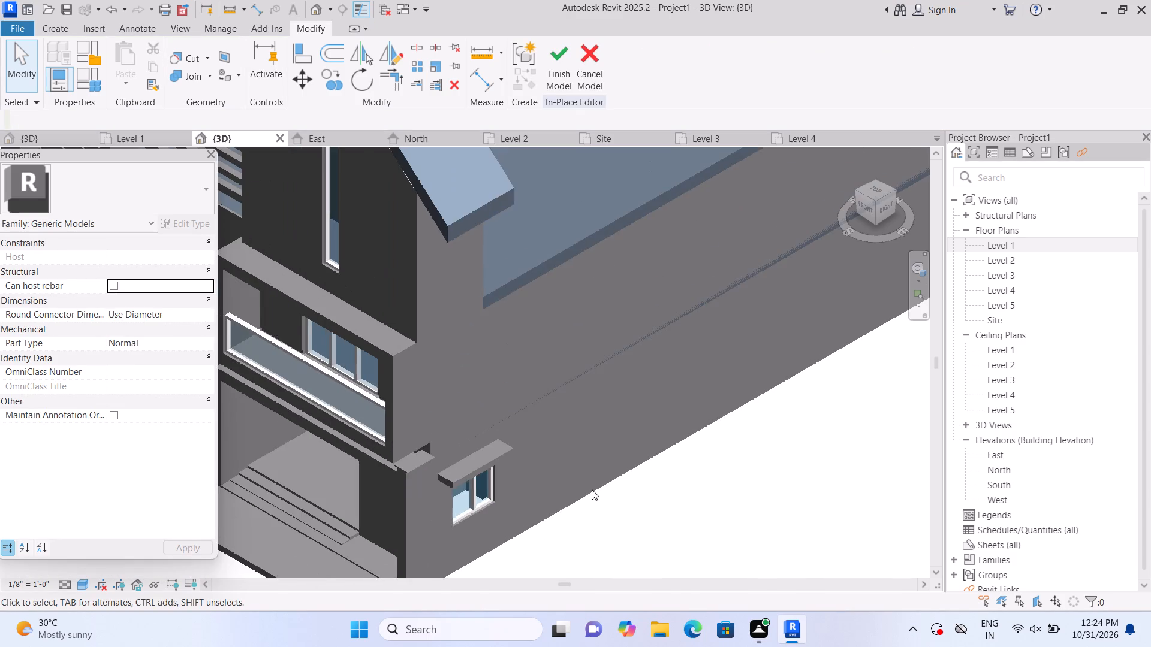
pyautogui.scroll(-2, 596, 524)
pyautogui.moveTo(622, 539); pyautogui.dragTo(642, 462, button='middle')
pyautogui.scroll(-2, 631, 476)
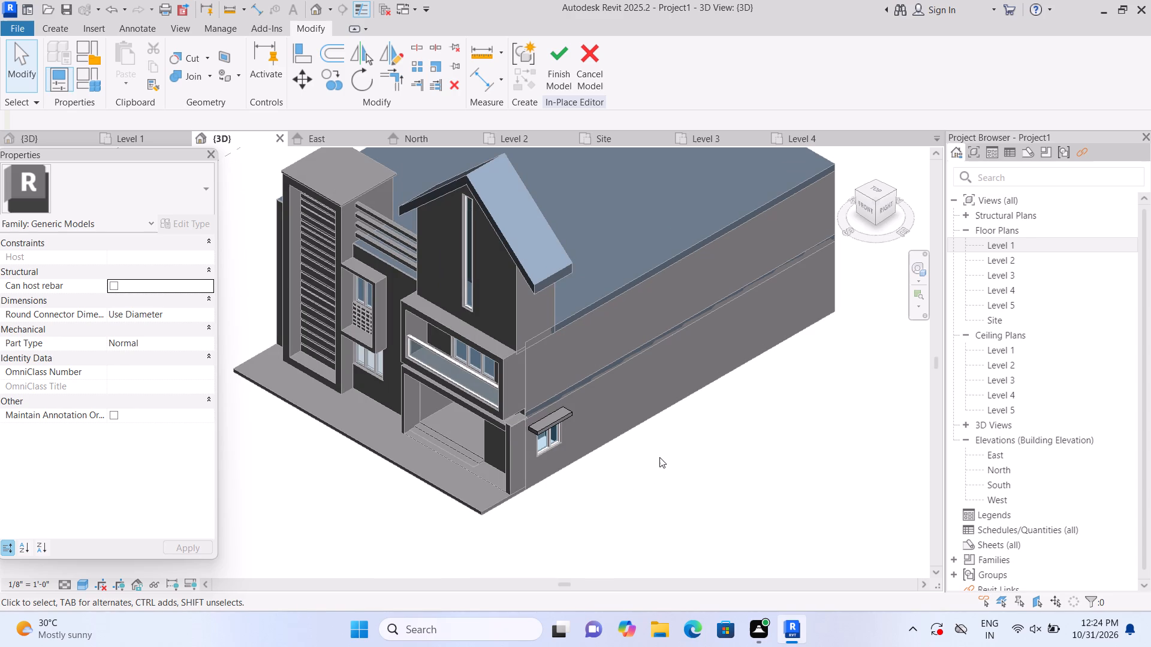
pyautogui.moveTo(823, 360); pyautogui.dragTo(793, 401, button='middle')
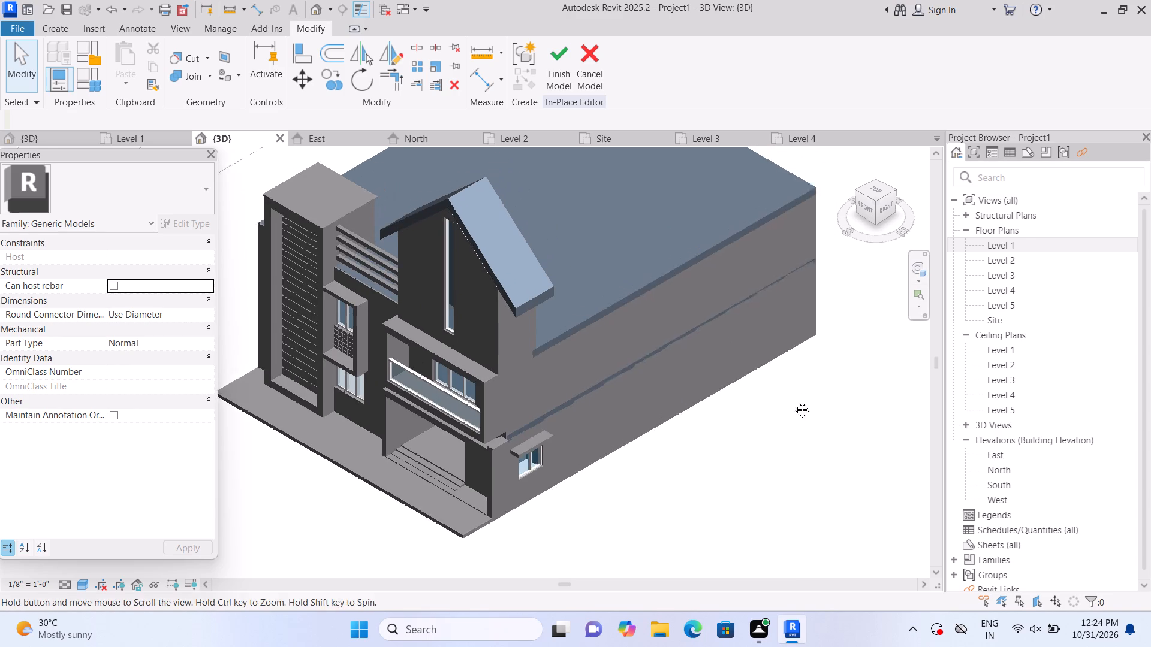
pyautogui.moveTo(793, 401); pyautogui.dragTo(785, 412, button='middle')
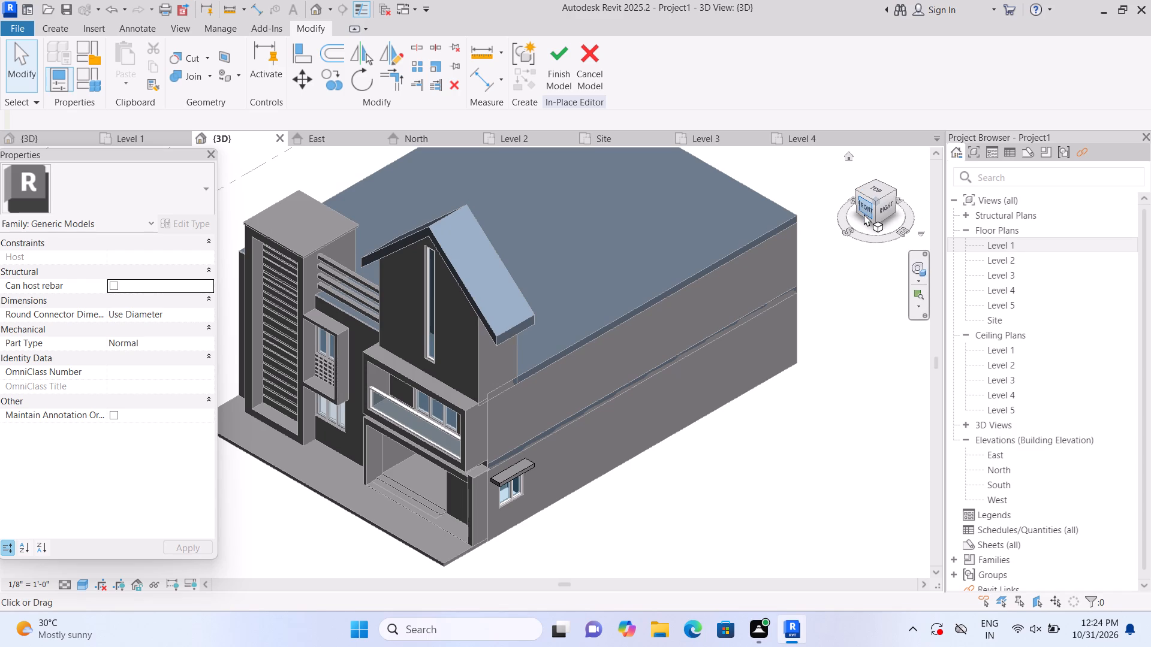
pyautogui.doubleClick(992, 246)
pyautogui.scroll(-3, 837, 300)
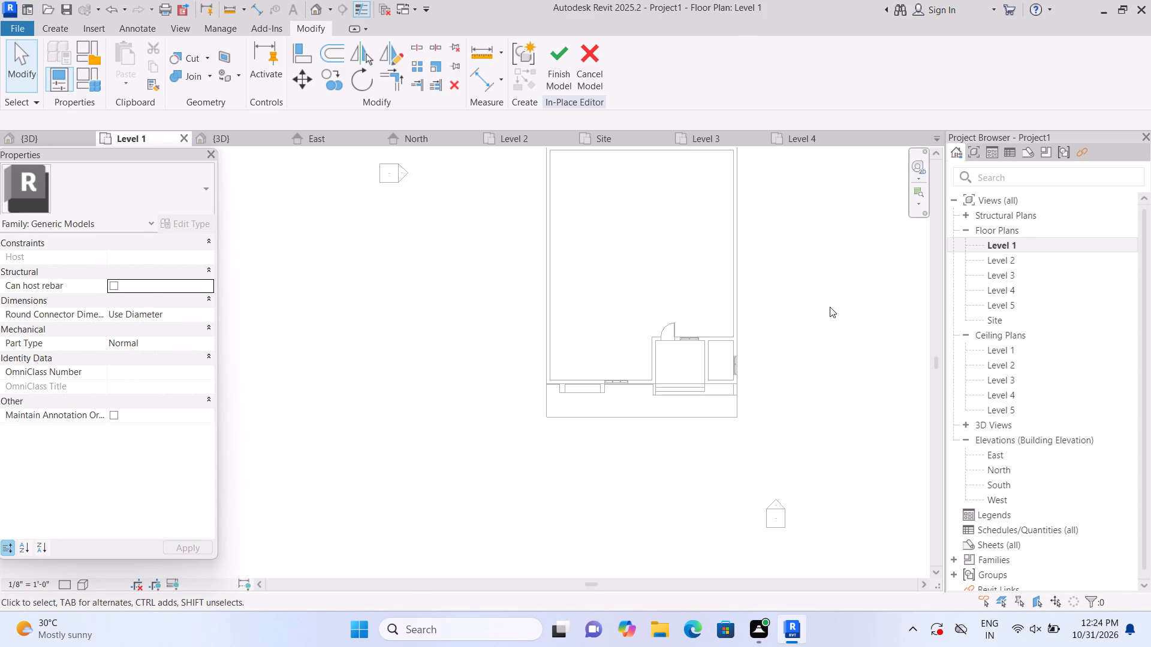
pyautogui.moveTo(823, 284); pyautogui.dragTo(751, 394, button='middle')
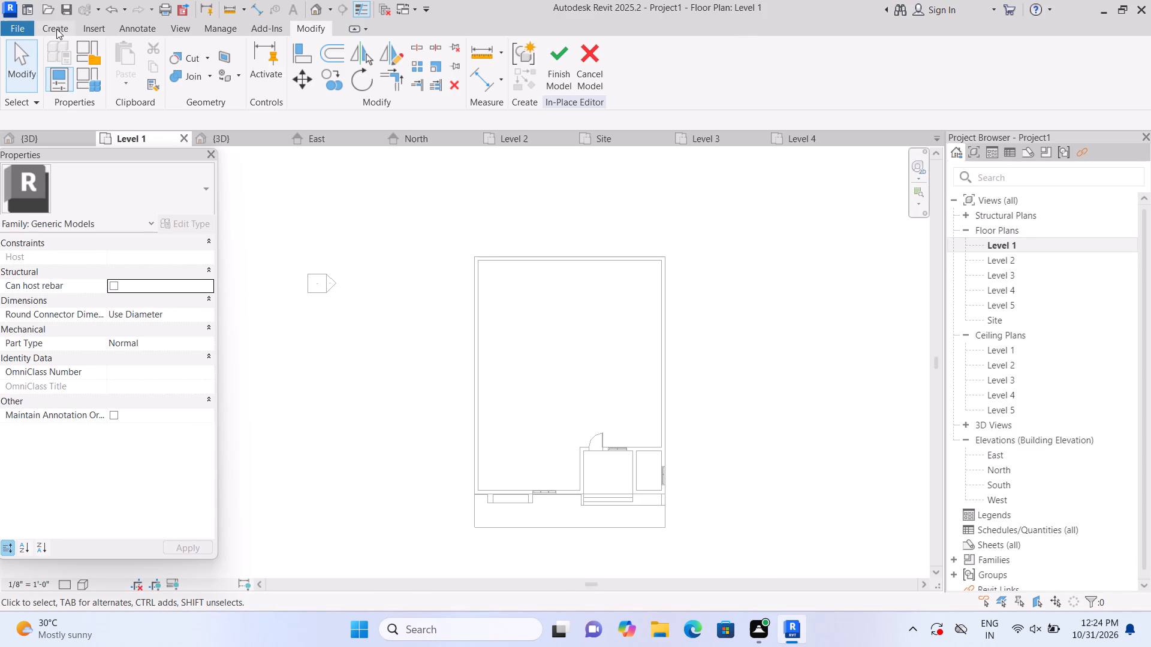
pyautogui.click(56, 29)
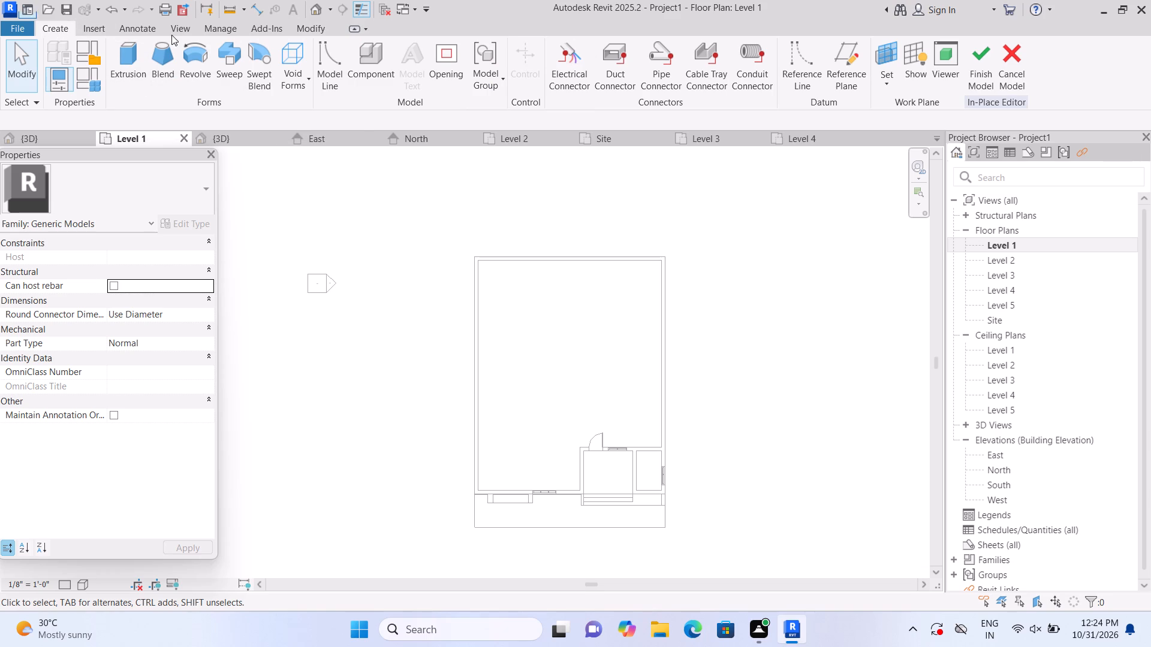
pyautogui.click(981, 89)
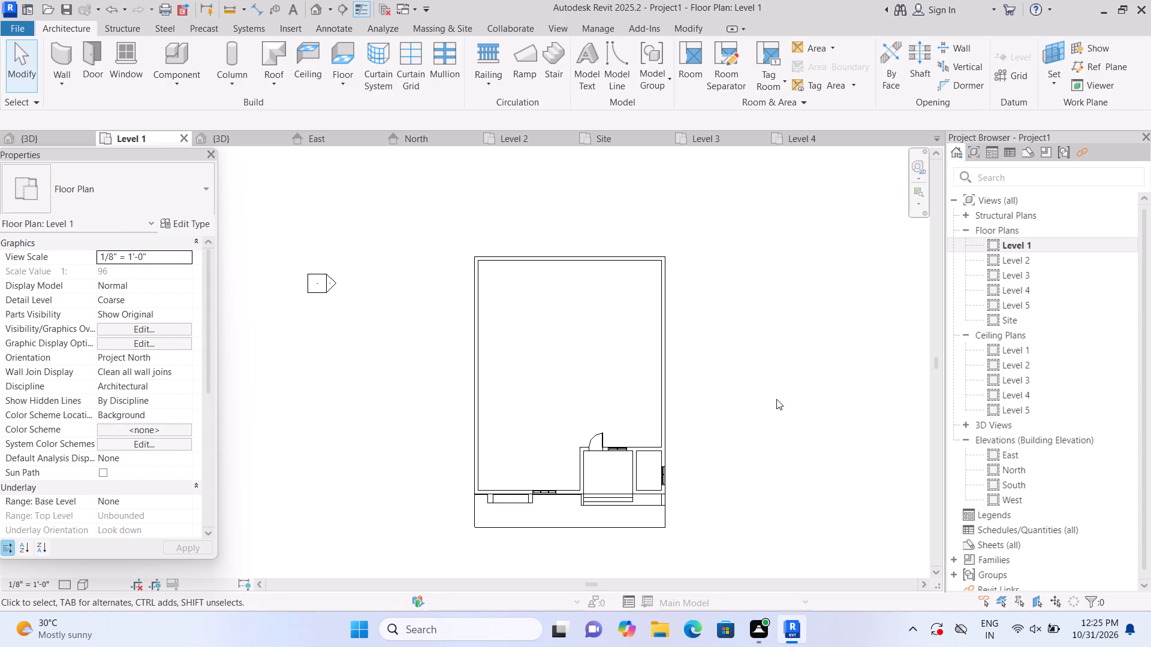
# Embed a Curtain Wall 1 segment about 3'-3" long near the middle of the canopy-side wall, cutting the 9" wall around it.
pyautogui.click(65, 59)
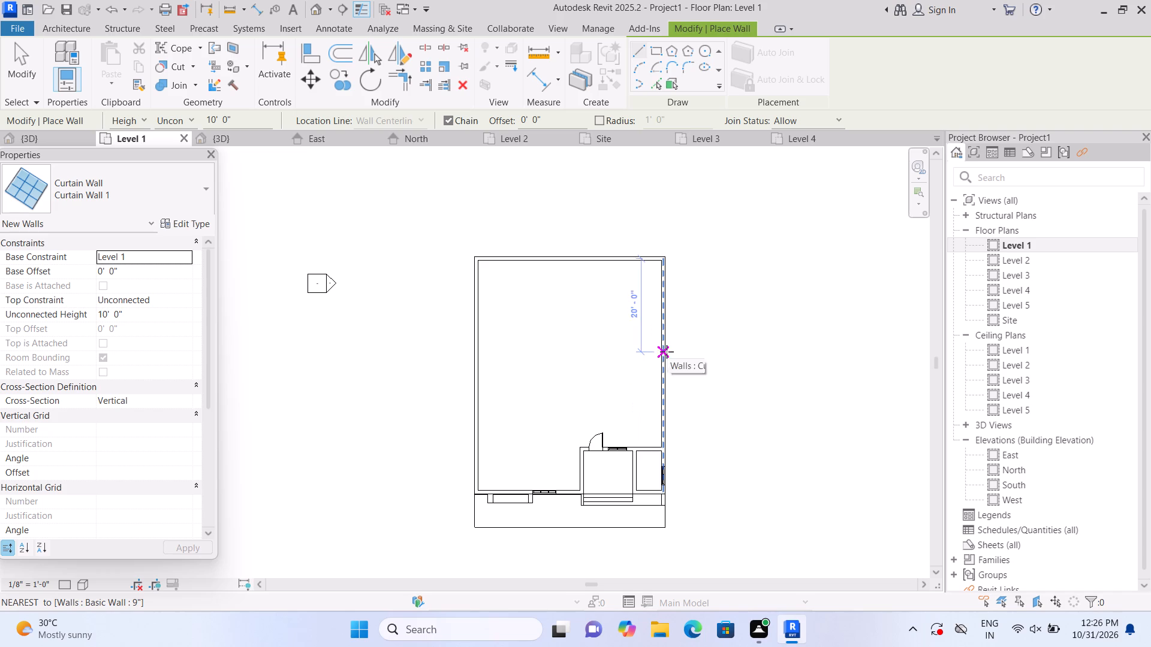
pyautogui.moveTo(584, 367); pyautogui.dragTo(650, 370, button='middle')
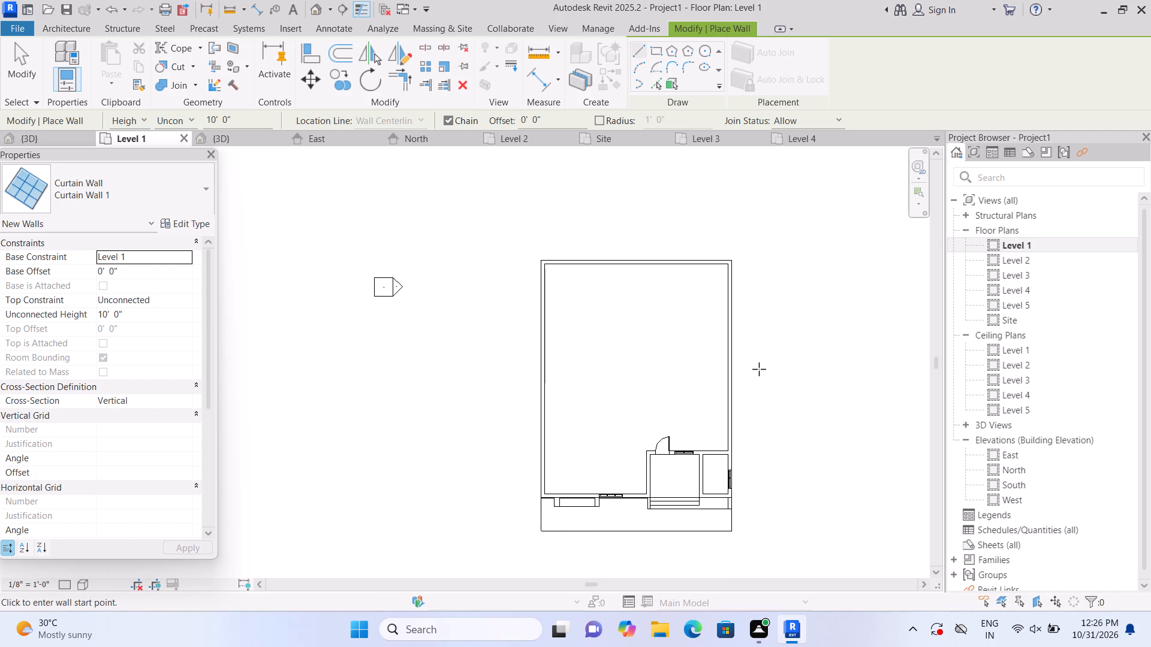
pyautogui.scroll(2, 734, 356)
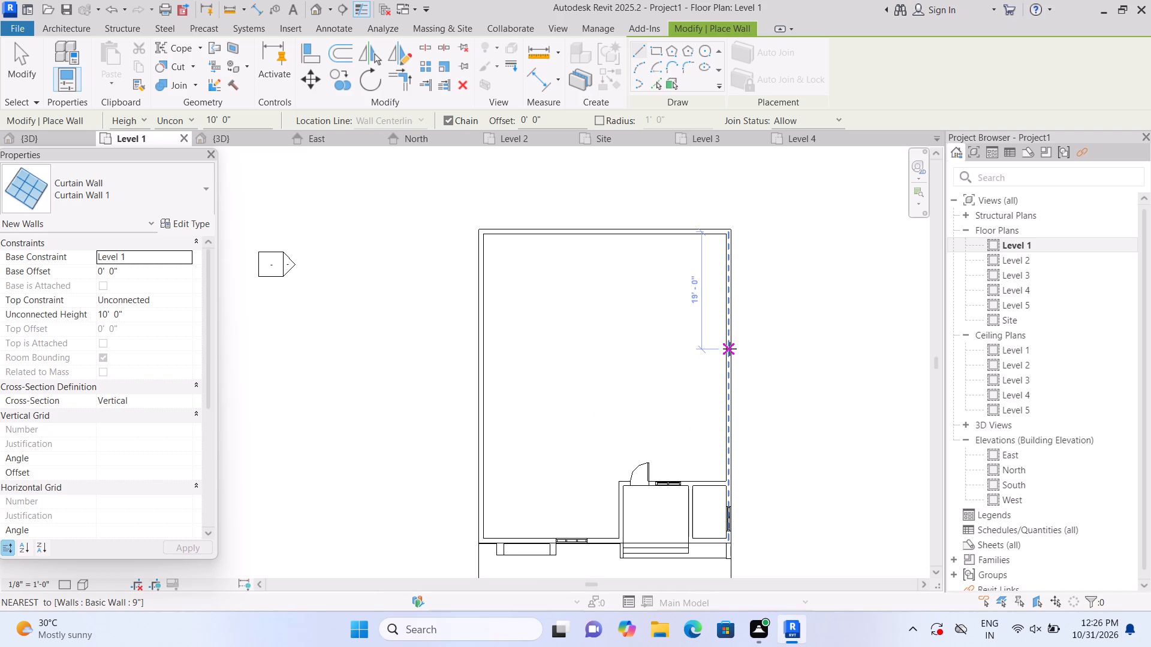
pyautogui.scroll(3, 730, 349)
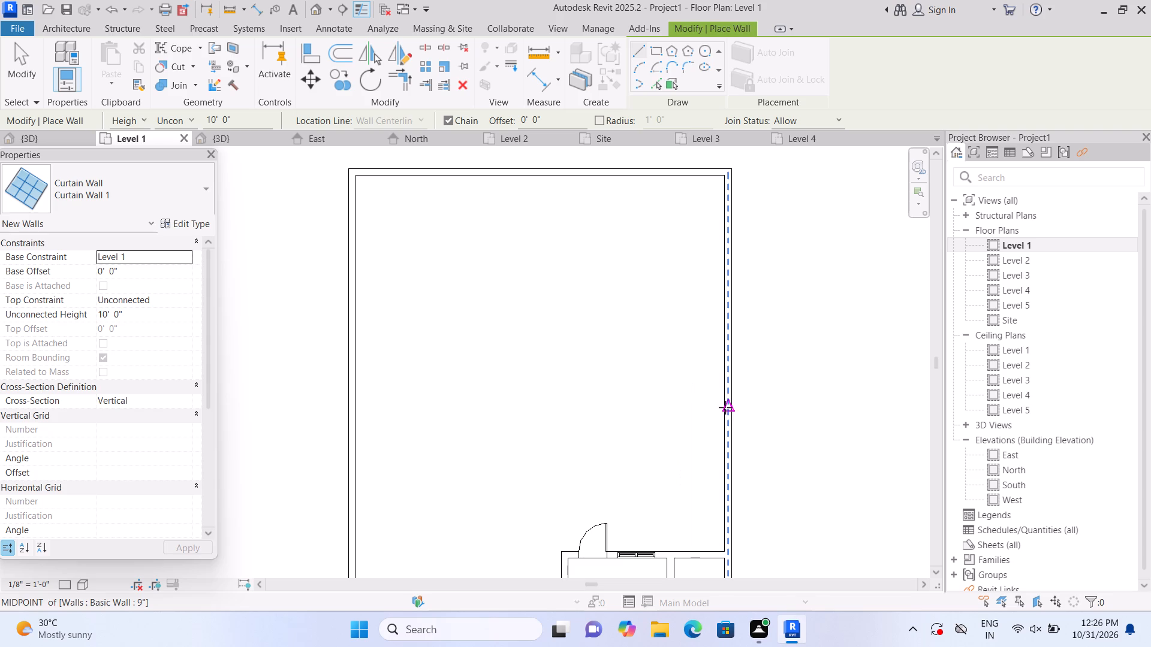
pyautogui.click(728, 439)
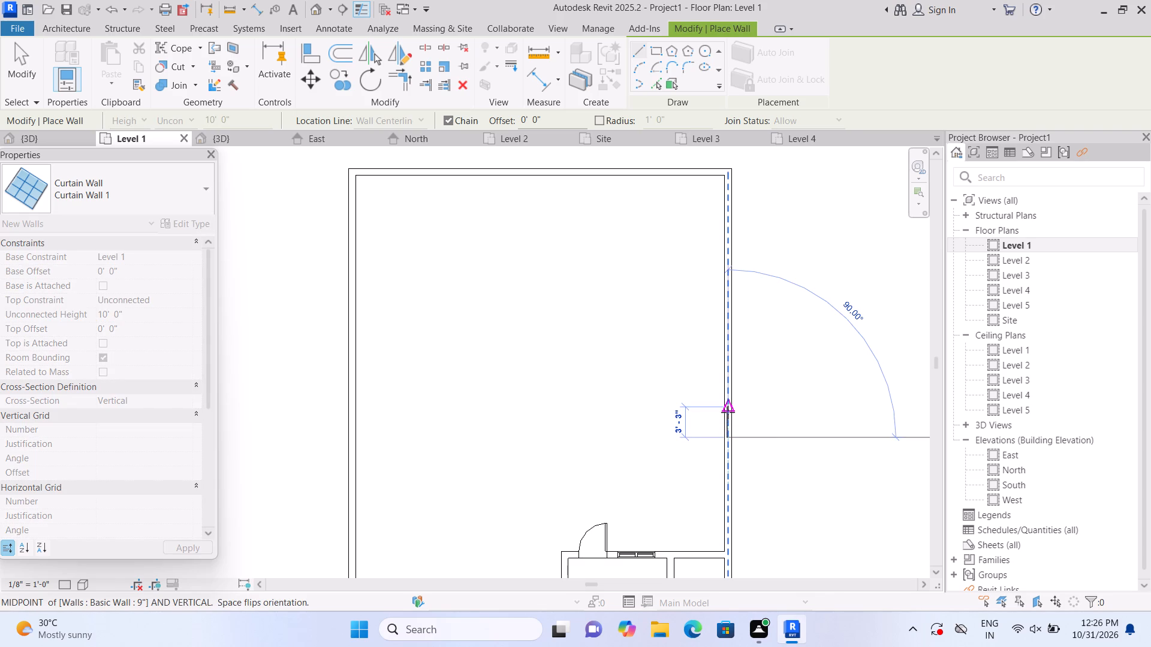
pyautogui.click(728, 412)
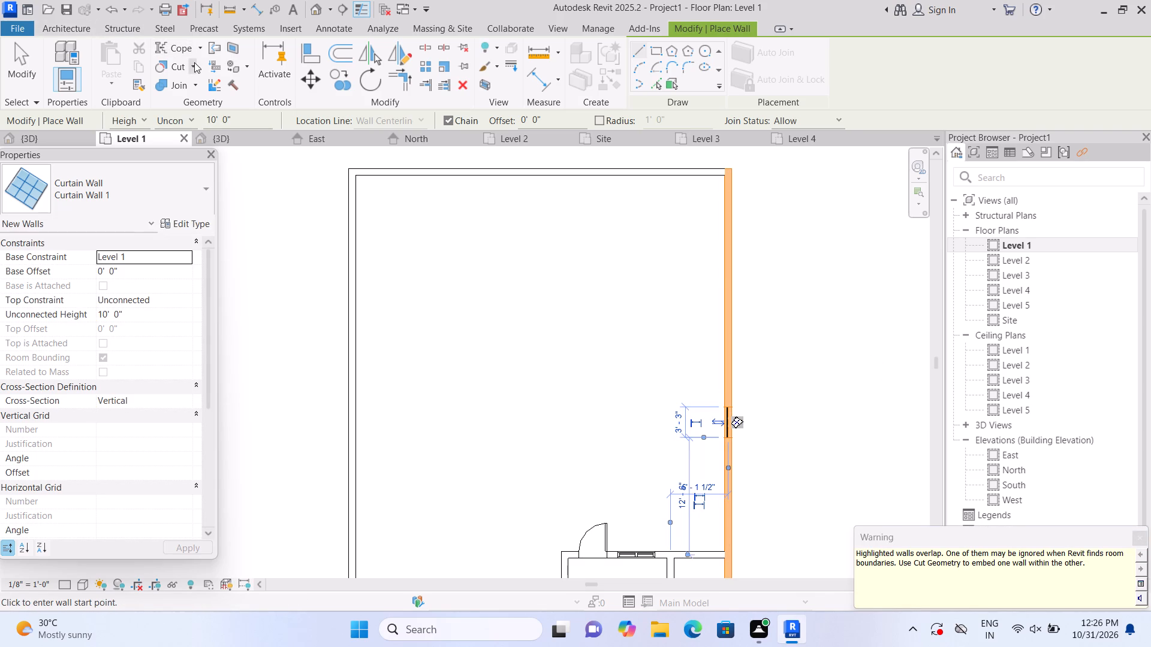
pyautogui.click(194, 62)
pyautogui.click(228, 92)
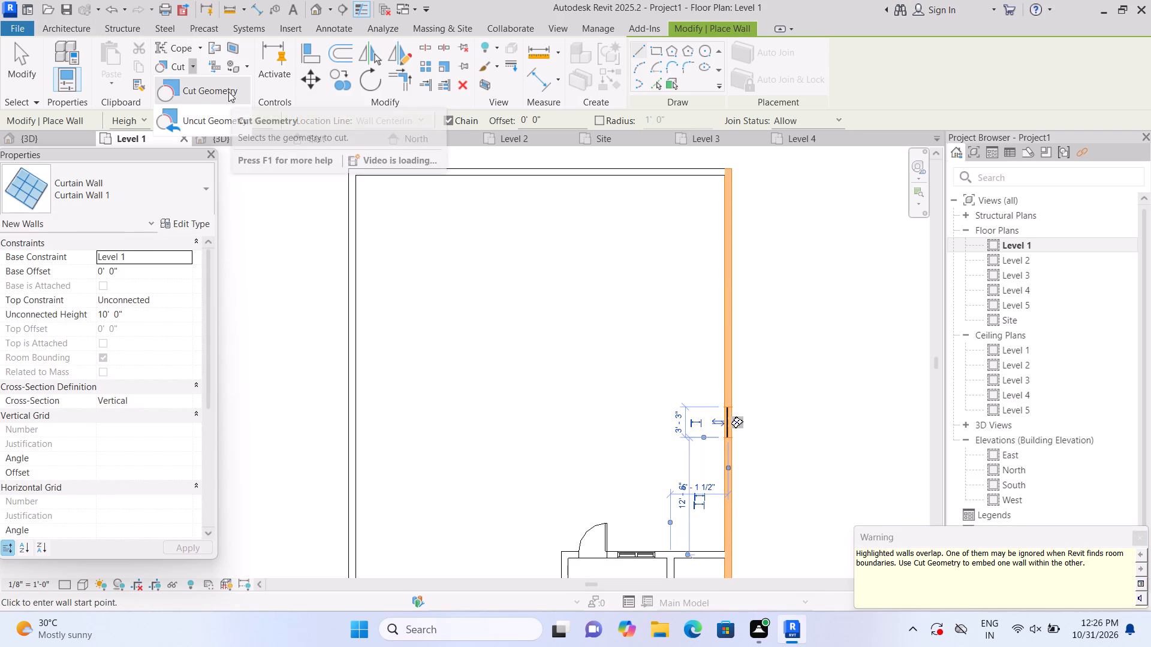
pyautogui.click(727, 375)
pyautogui.click(727, 415)
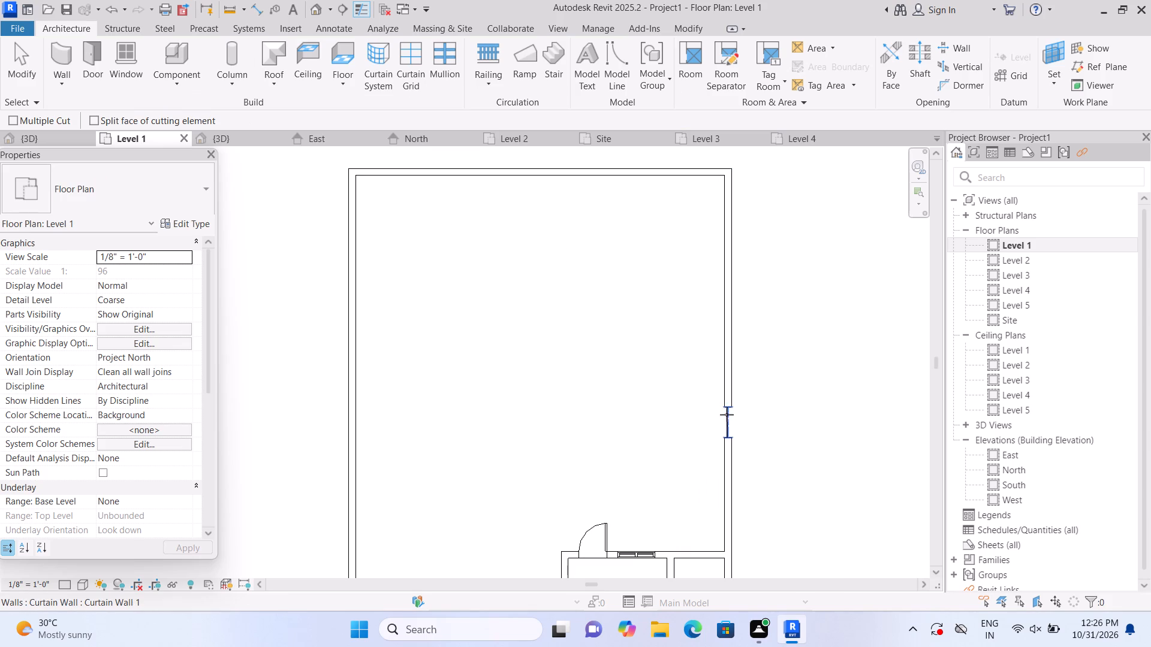
# Embed a second curtain wall about 3'-6" long in the same side wall, nearer the back corner, cutting the host wall.
pyautogui.click(65, 55)
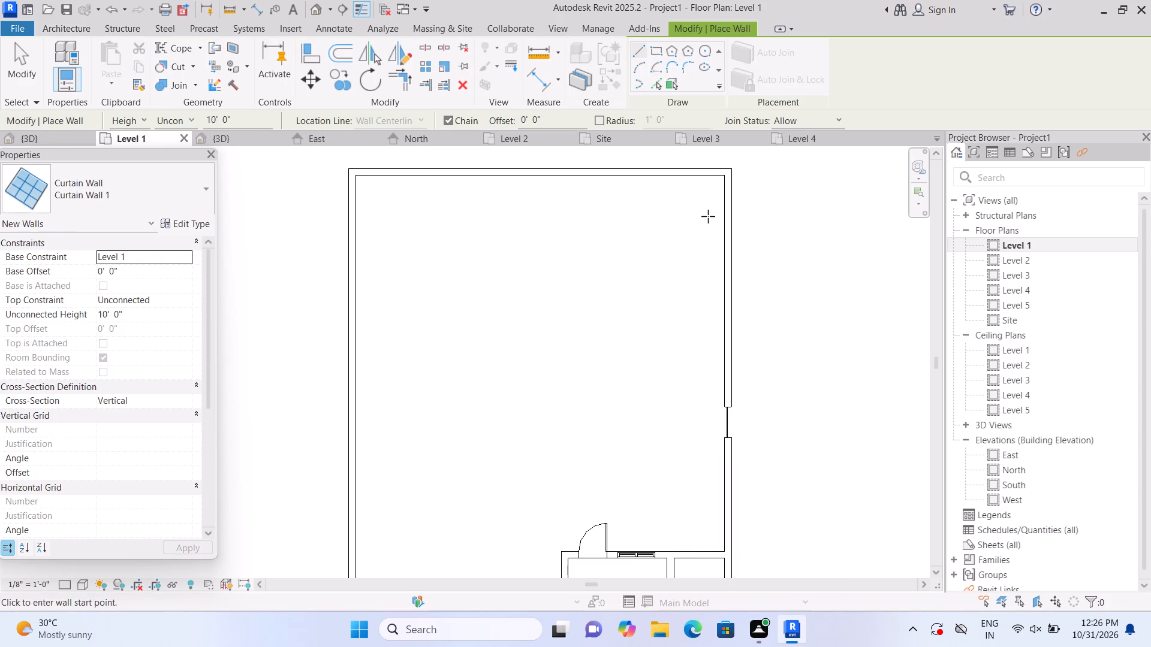
pyautogui.click(728, 288)
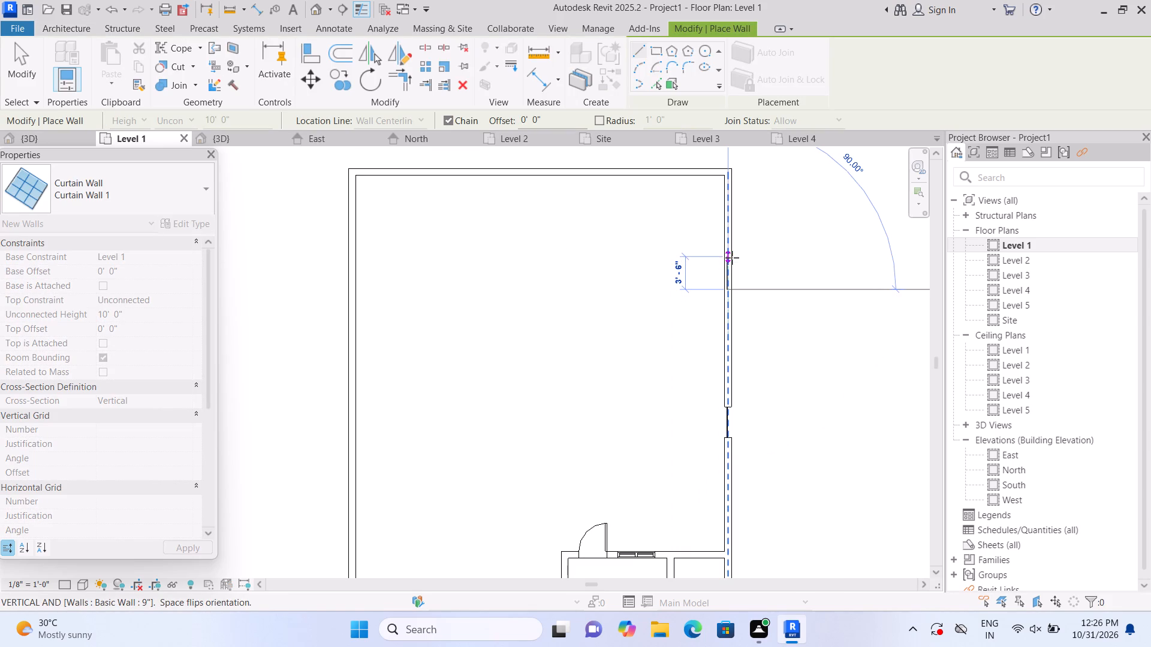
pyautogui.click(732, 256)
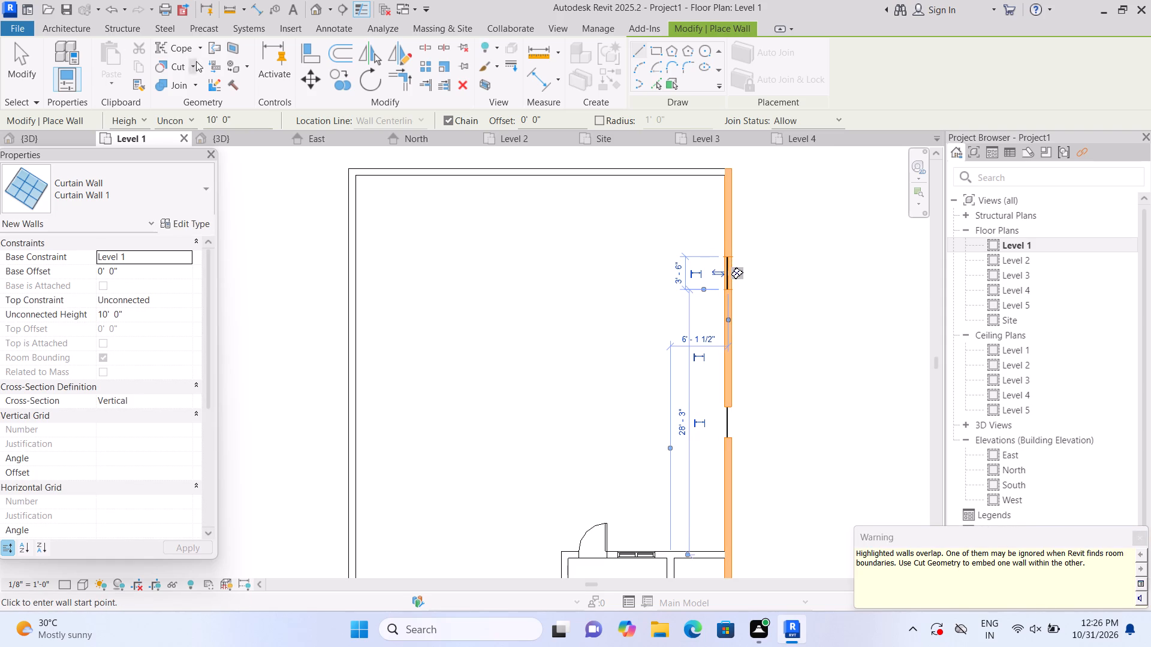
pyautogui.click(194, 68)
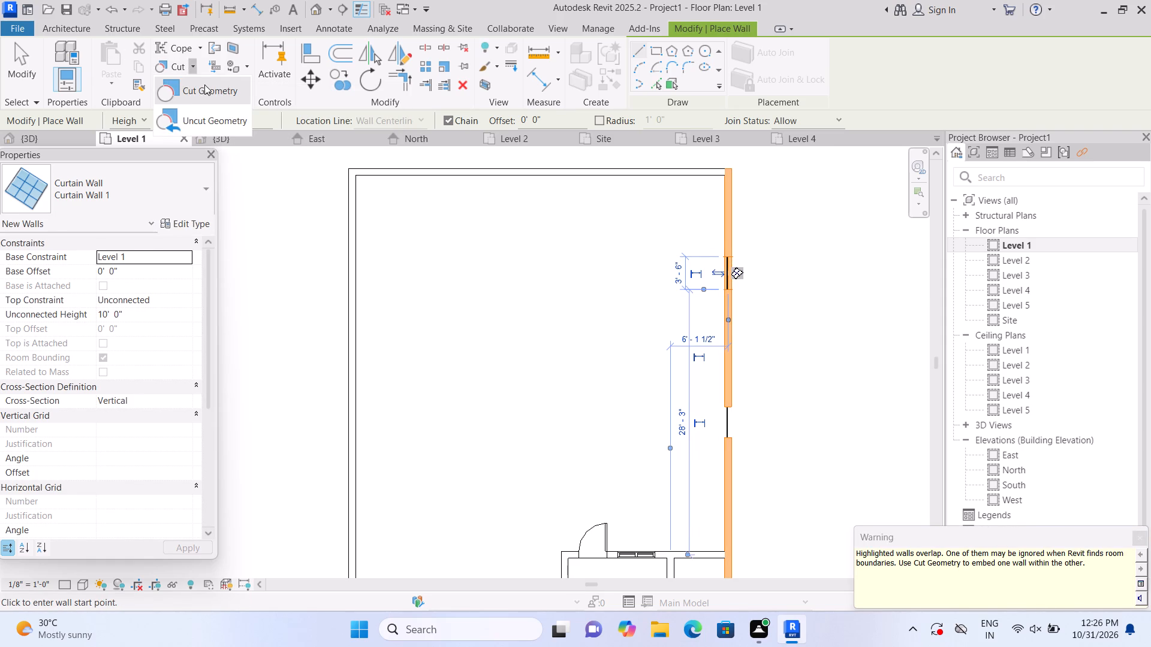
pyautogui.click(204, 84)
pyautogui.click(732, 238)
pyautogui.click(732, 265)
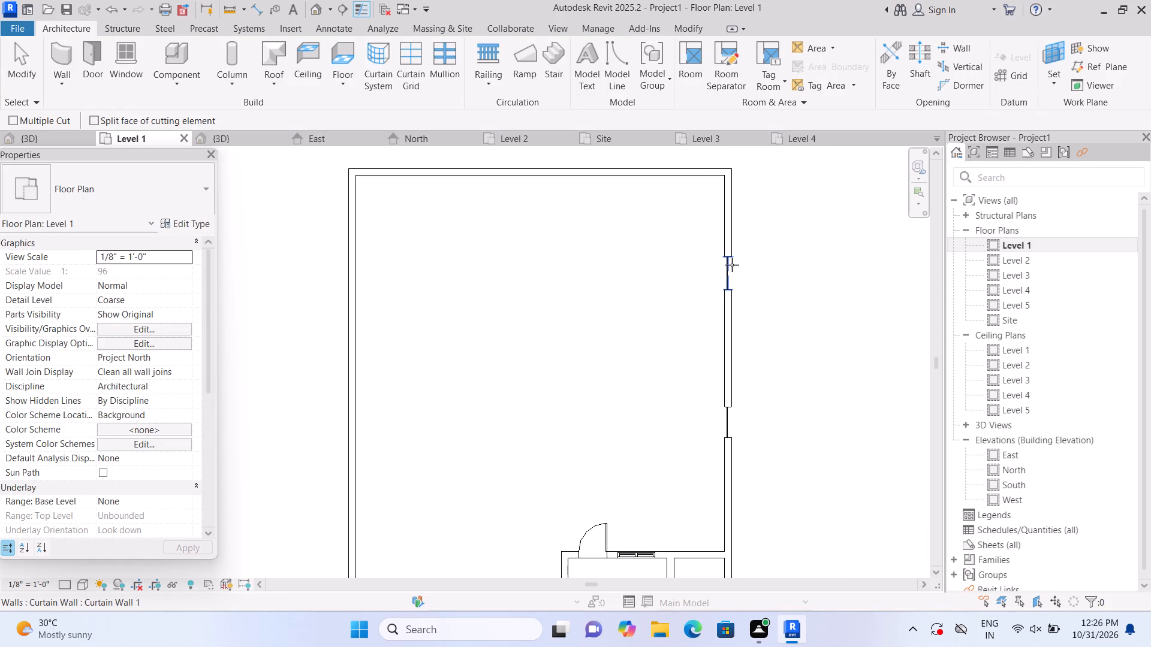
# Embed a curtain wall about 5'-6" long in the opposite side wall, about 5'-6" from the front corner, cutting the host wall.
pyautogui.scroll(-2, 695, 262)
pyautogui.moveTo(565, 334); pyautogui.dragTo(566, 298, button='middle')
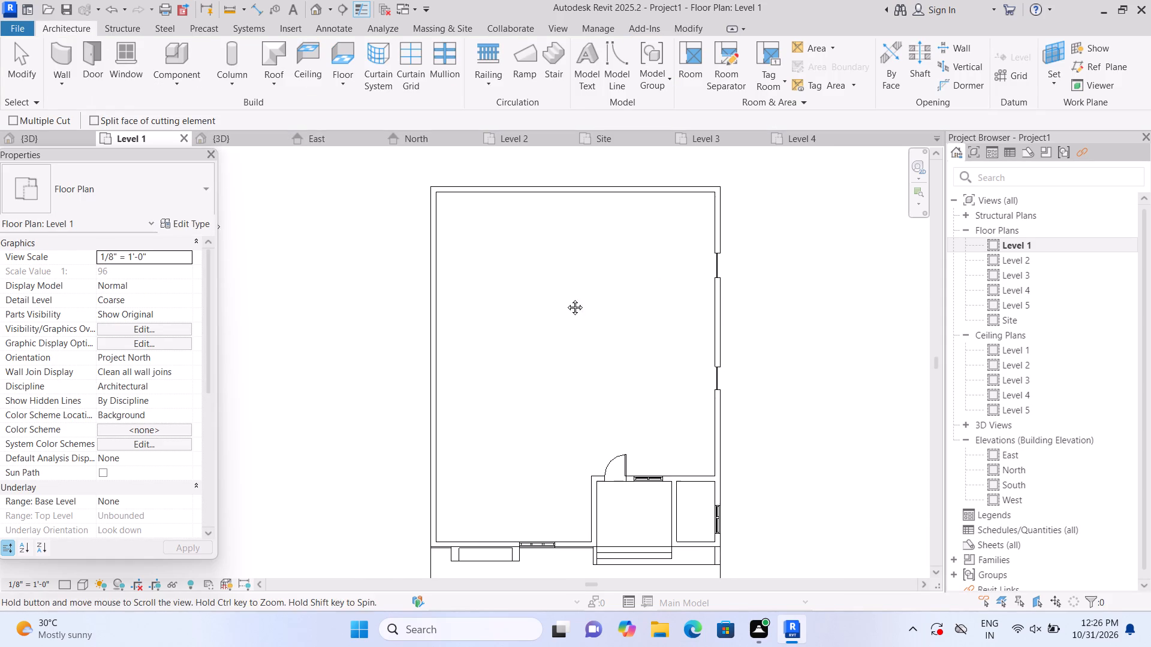
pyautogui.moveTo(566, 298); pyautogui.dragTo(570, 282, button='middle')
pyautogui.scroll(-1, 574, 269)
pyautogui.moveTo(569, 271); pyautogui.dragTo(568, 304, button='middle')
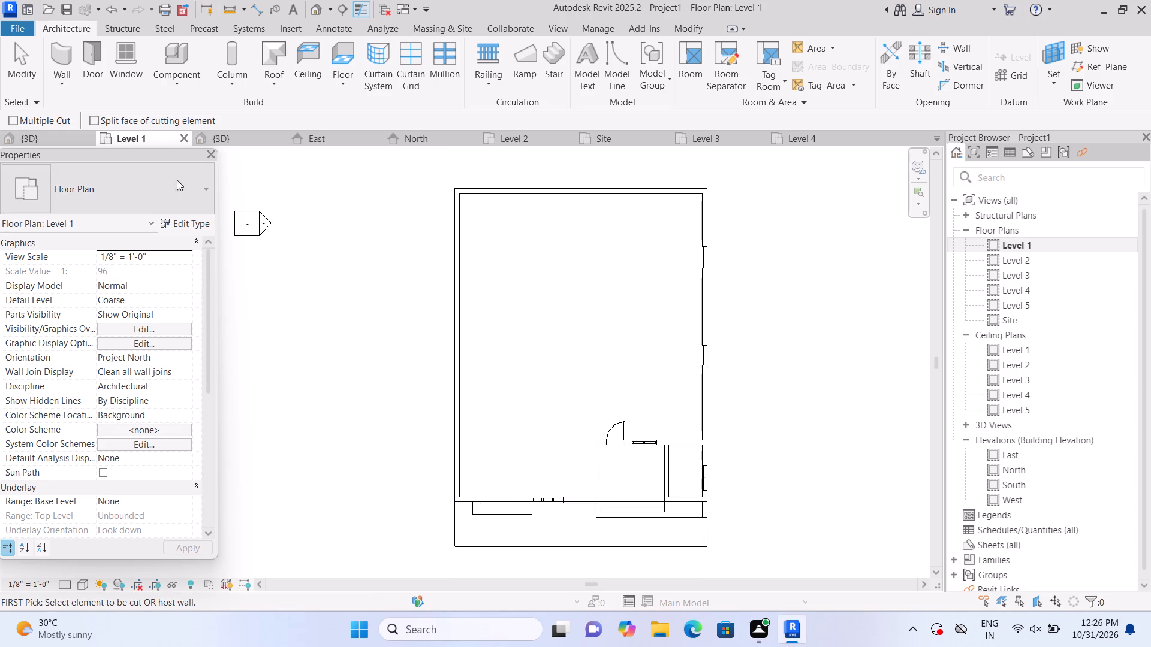
pyautogui.click(71, 54)
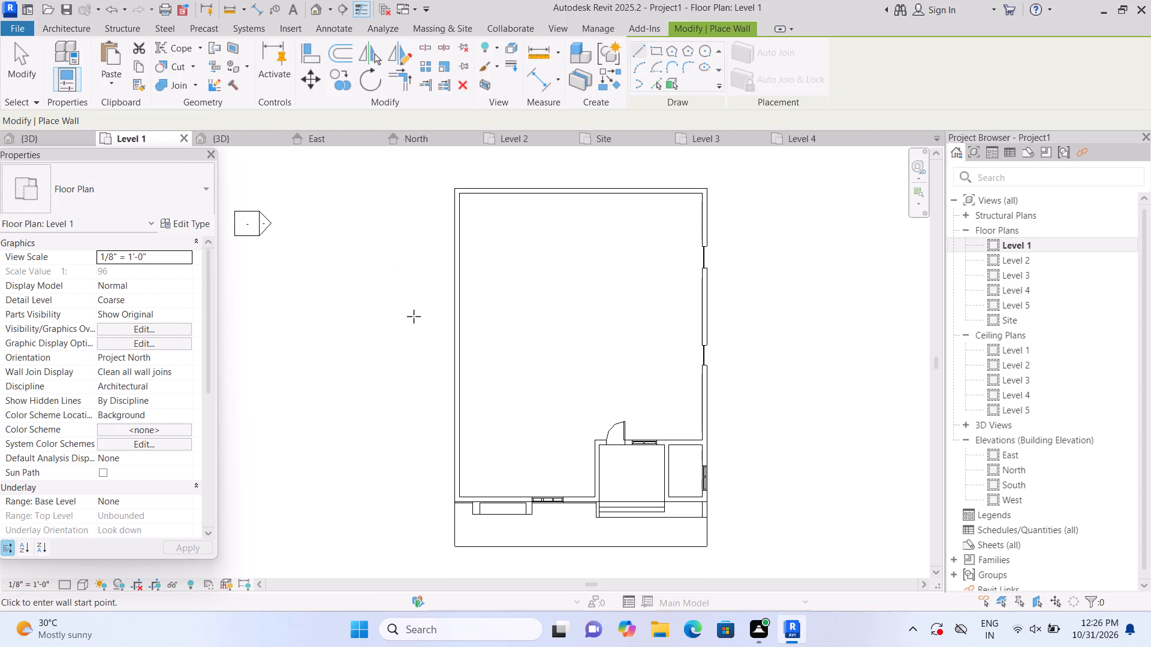
pyautogui.scroll(1, 454, 467)
pyautogui.click(454, 467)
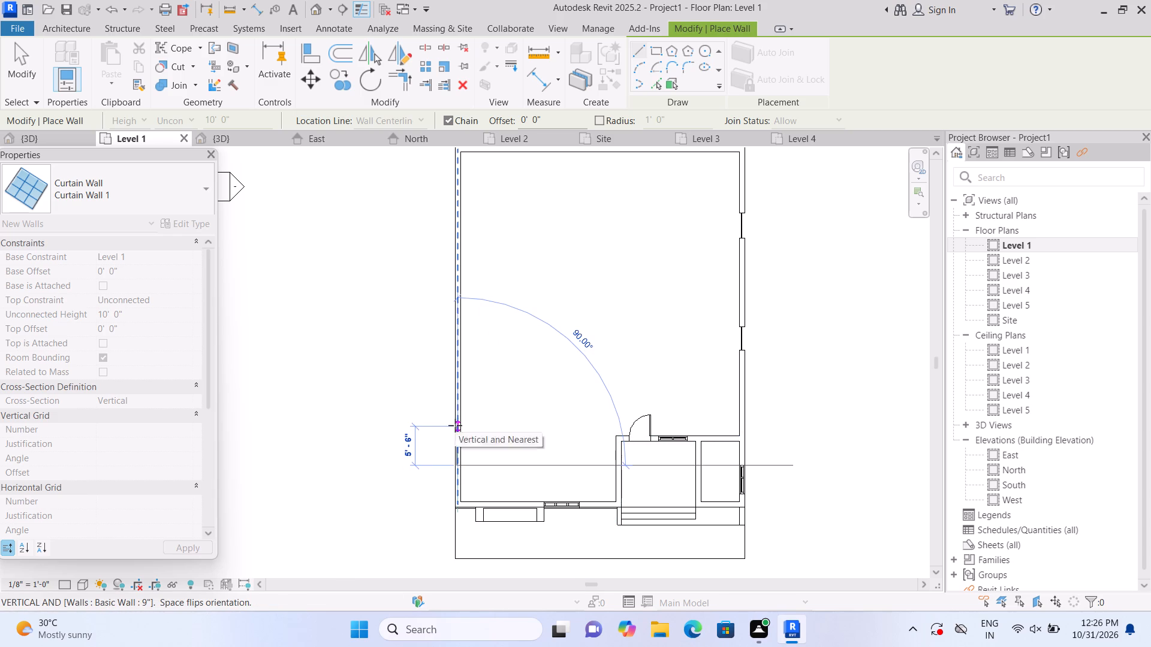
pyautogui.click(455, 425)
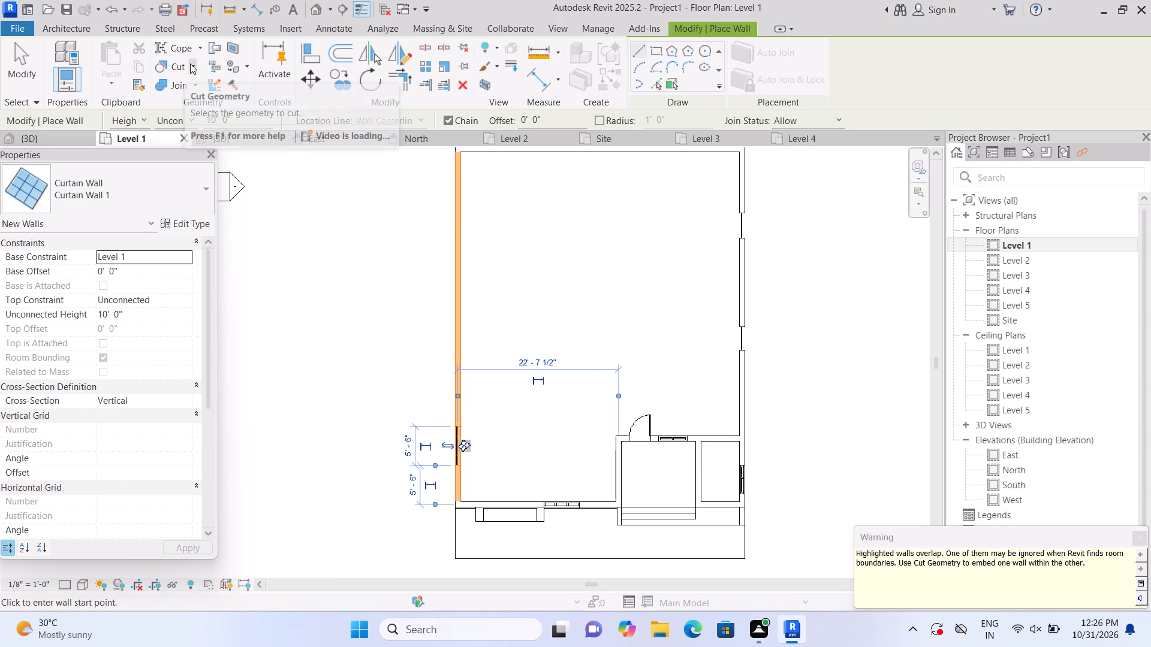
pyautogui.click(190, 64)
pyautogui.click(198, 90)
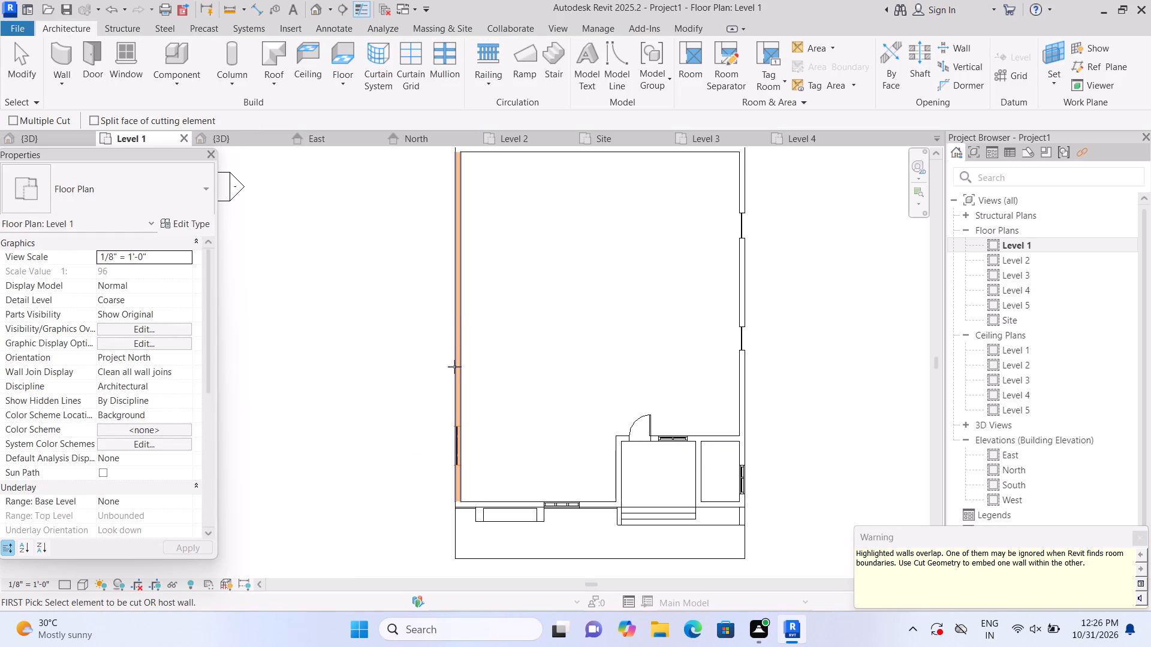
pyautogui.click(454, 367)
pyautogui.click(452, 441)
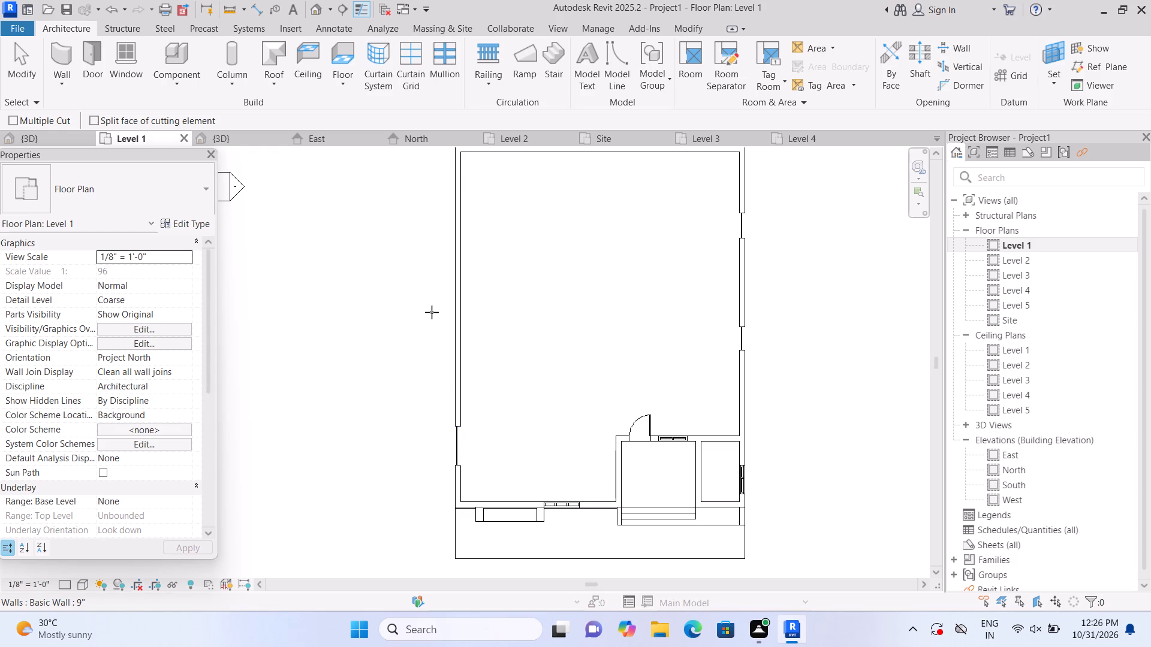
pyautogui.scroll(1, 430, 312)
pyautogui.moveTo(429, 312); pyautogui.dragTo(418, 377, button='middle')
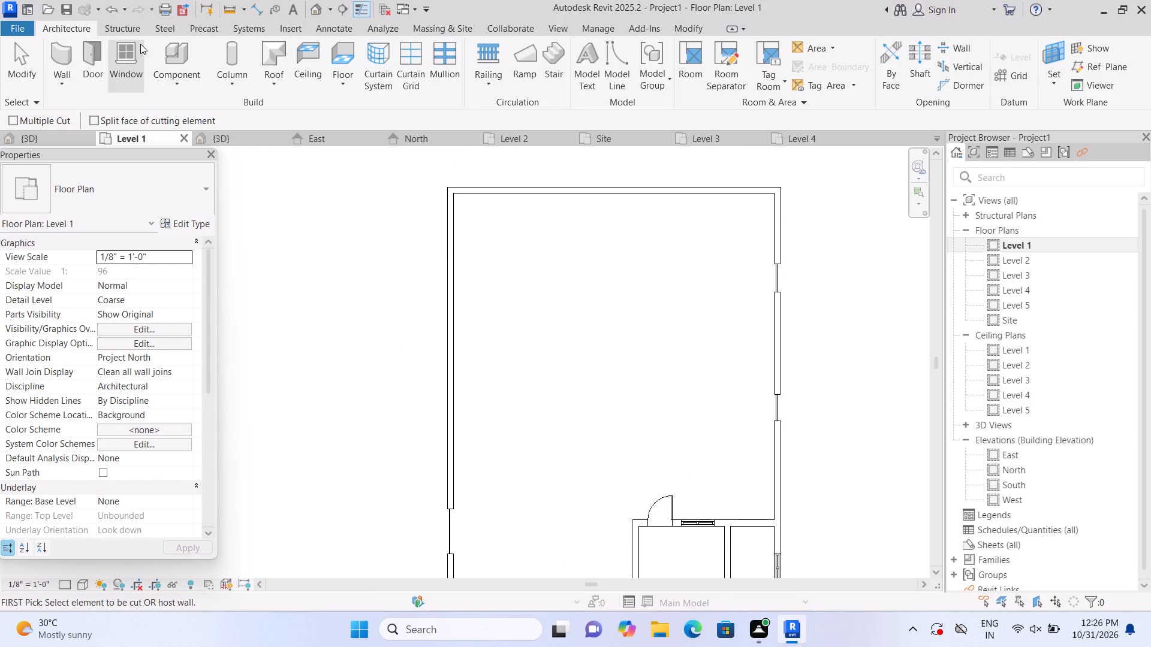
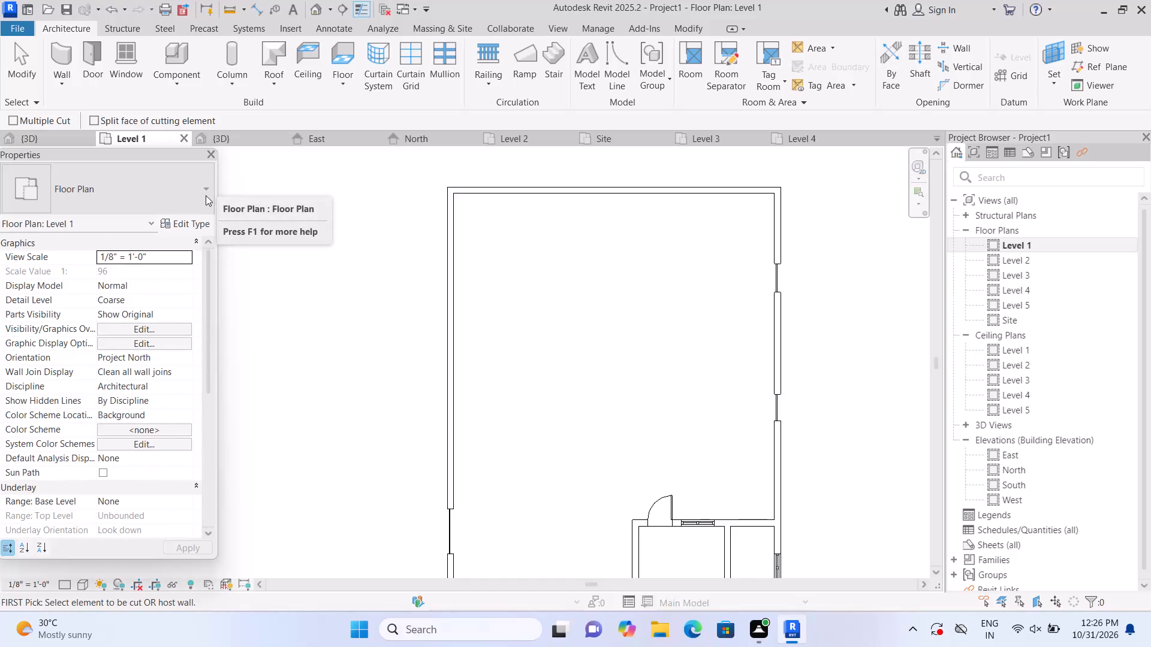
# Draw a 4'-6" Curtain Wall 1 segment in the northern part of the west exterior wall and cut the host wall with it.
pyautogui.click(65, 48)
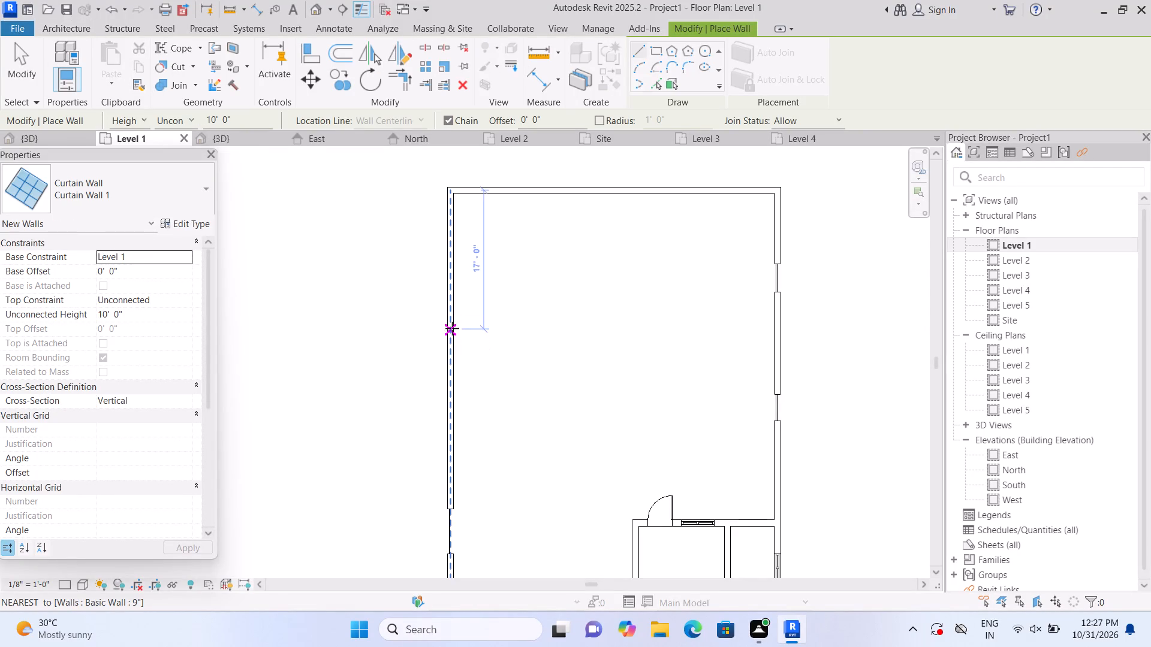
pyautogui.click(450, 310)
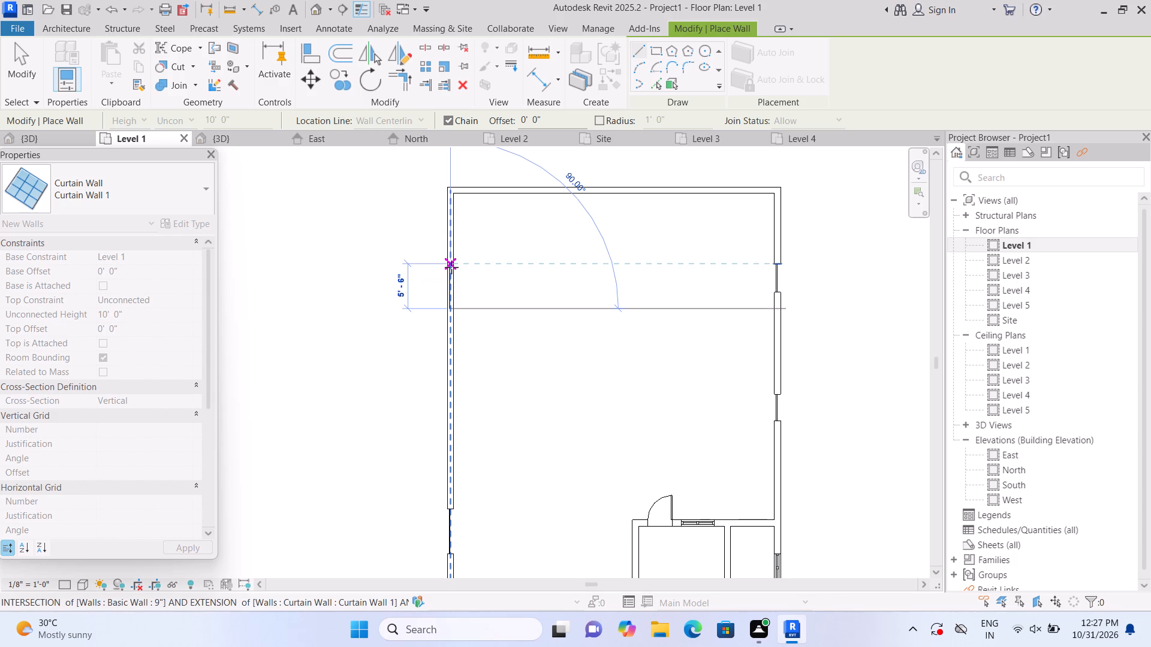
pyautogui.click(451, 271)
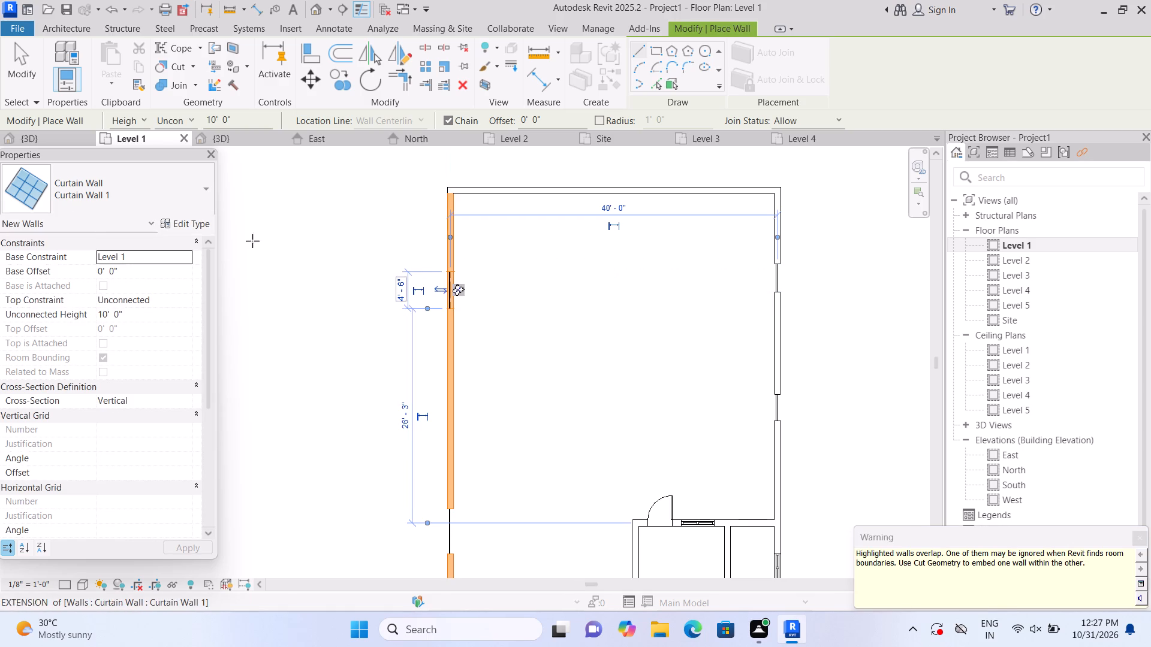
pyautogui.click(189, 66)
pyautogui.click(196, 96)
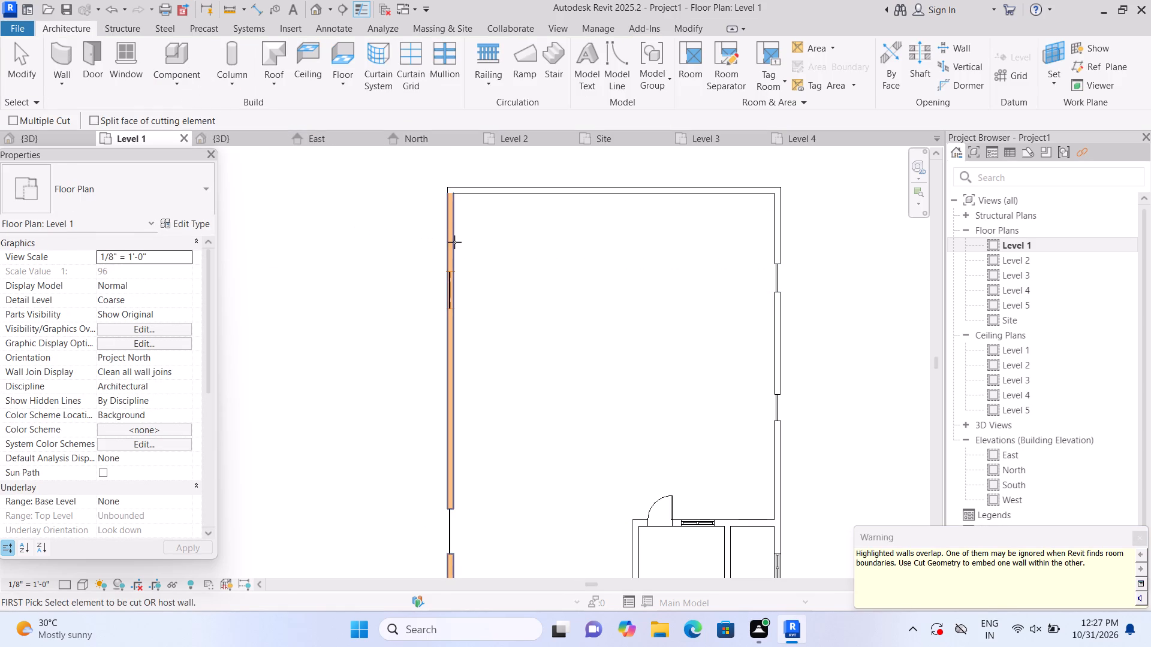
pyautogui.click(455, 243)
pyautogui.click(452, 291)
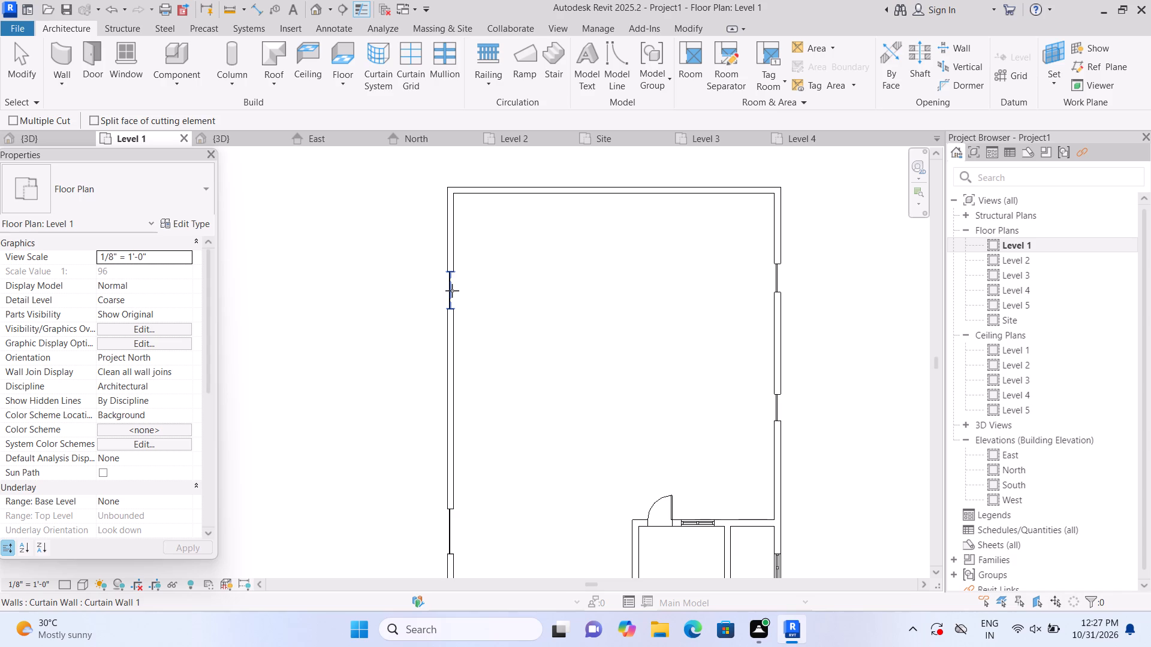
# Delete the 3'-3" curtain wall segment in the middle of the east exterior wall in the Level 1 plan.
pyautogui.click(315, 6)
pyautogui.scroll(3, 643, 445)
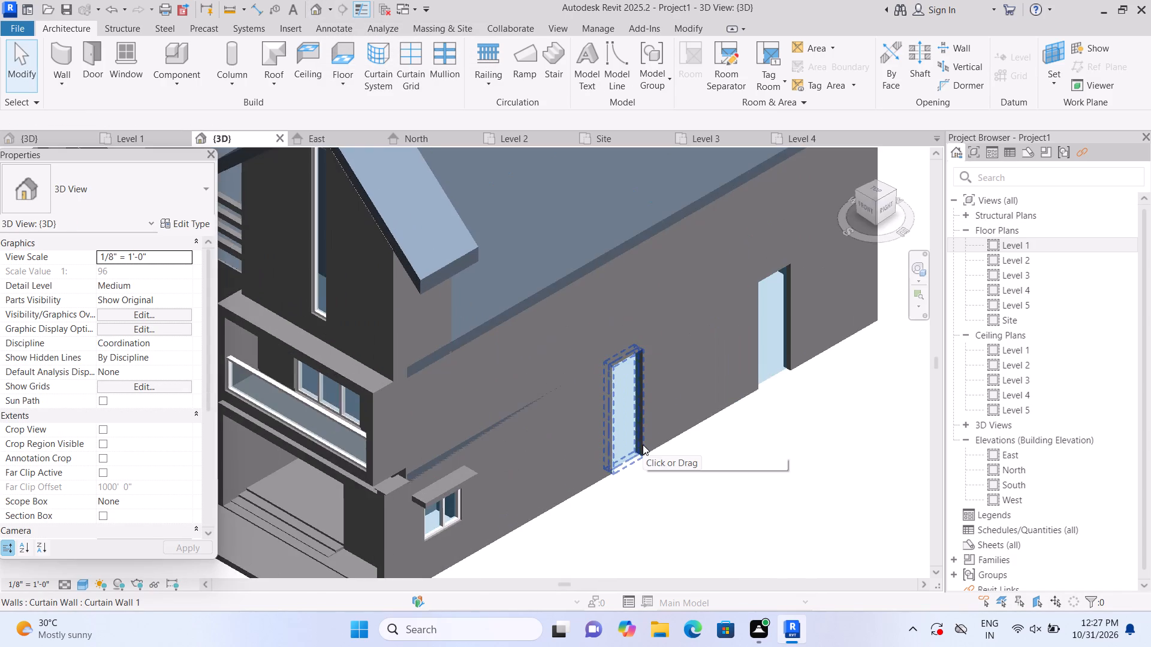
pyautogui.scroll(2, 643, 445)
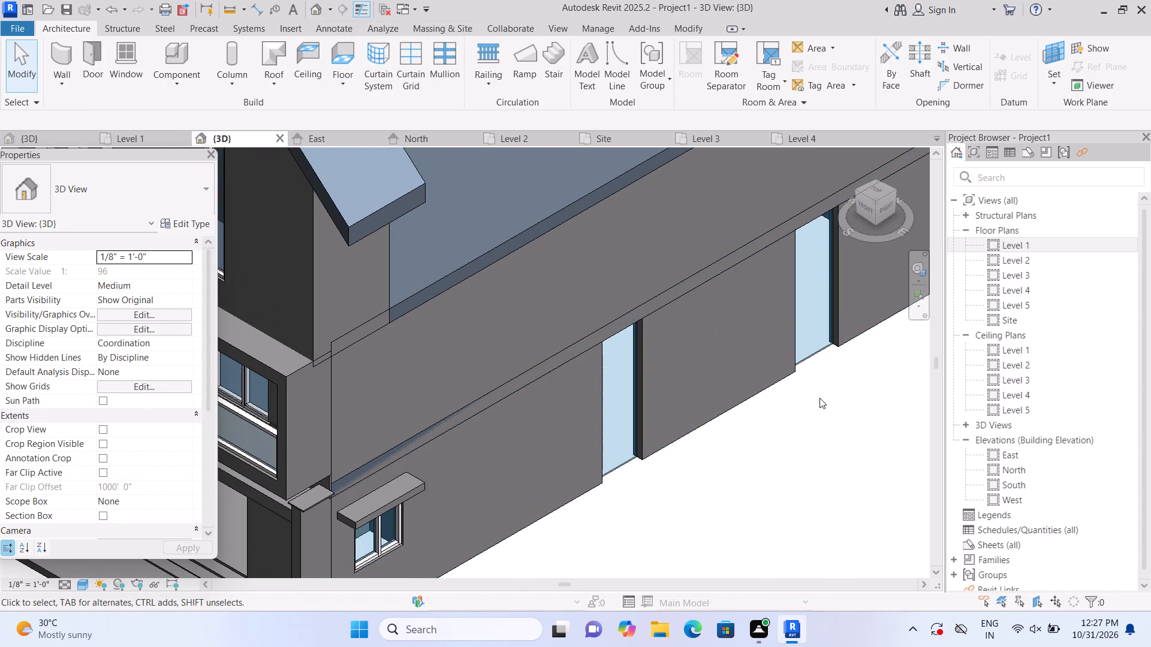
pyautogui.doubleClick(992, 243)
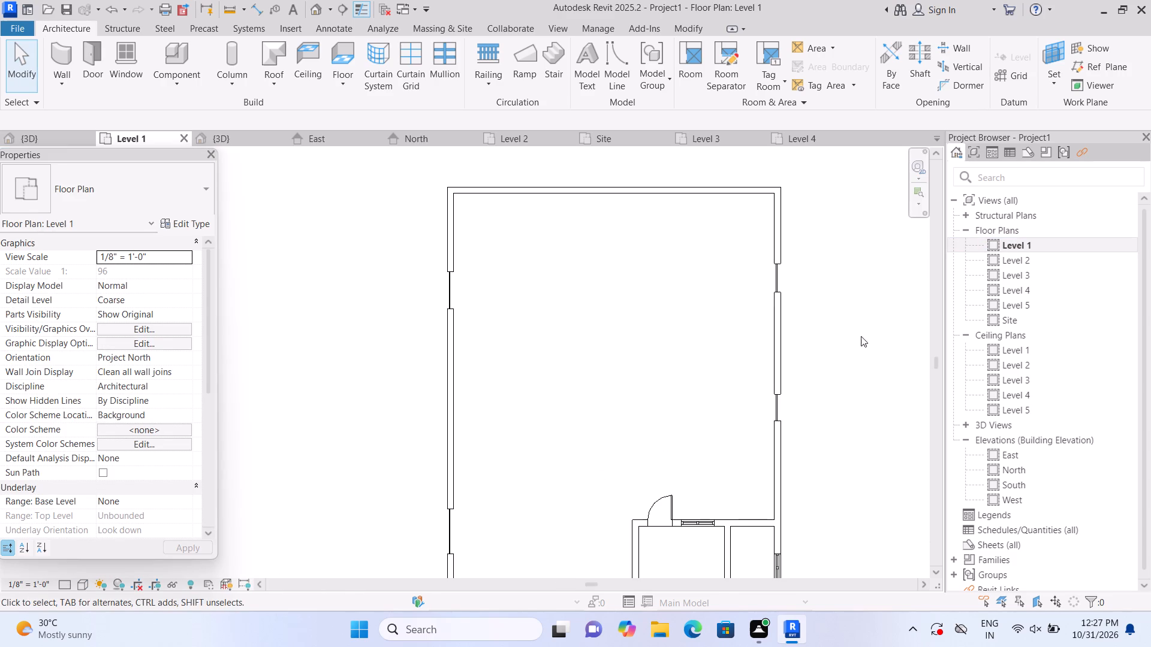
pyautogui.scroll(1, 779, 408)
pyautogui.click(776, 407)
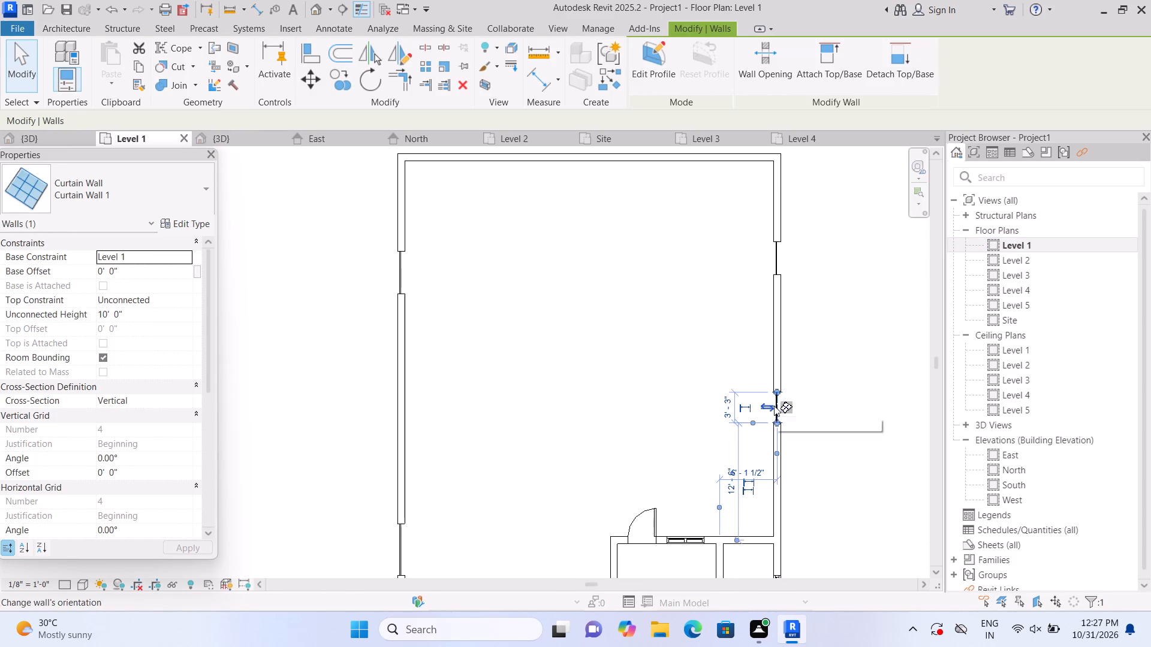
pyautogui.press('Delete')
# Draw a 5'-6" curtain wall in the east exterior wall, starting 14'-6" north of the interior partition, and cut the host wall with it.
pyautogui.click(60, 48)
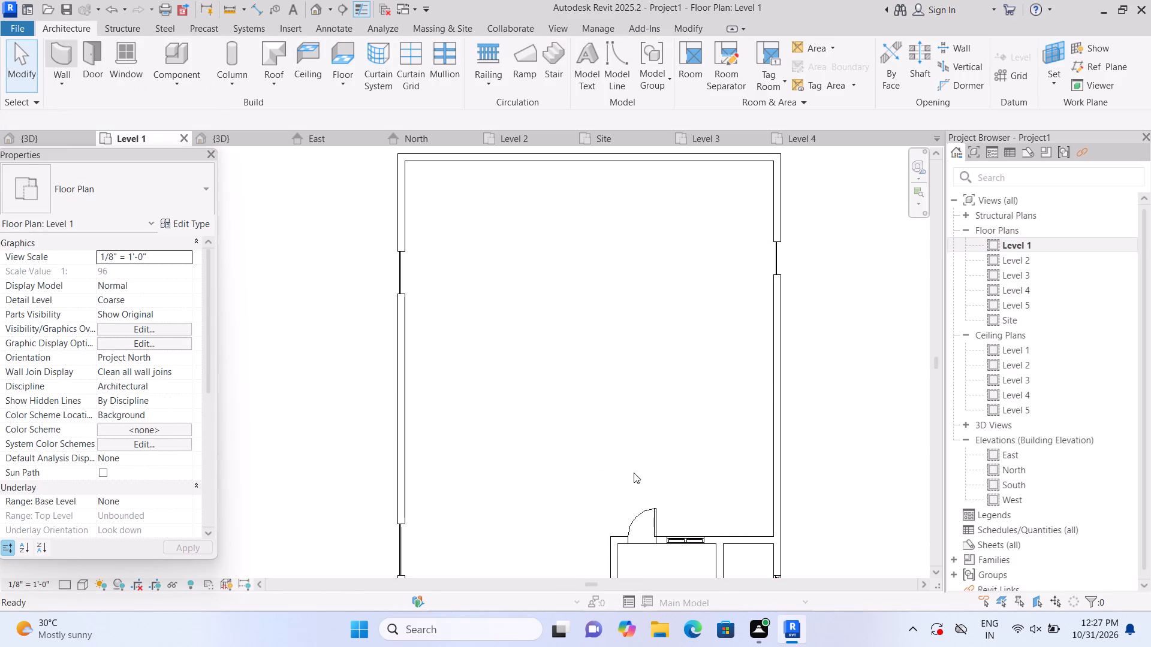
pyautogui.click(779, 405)
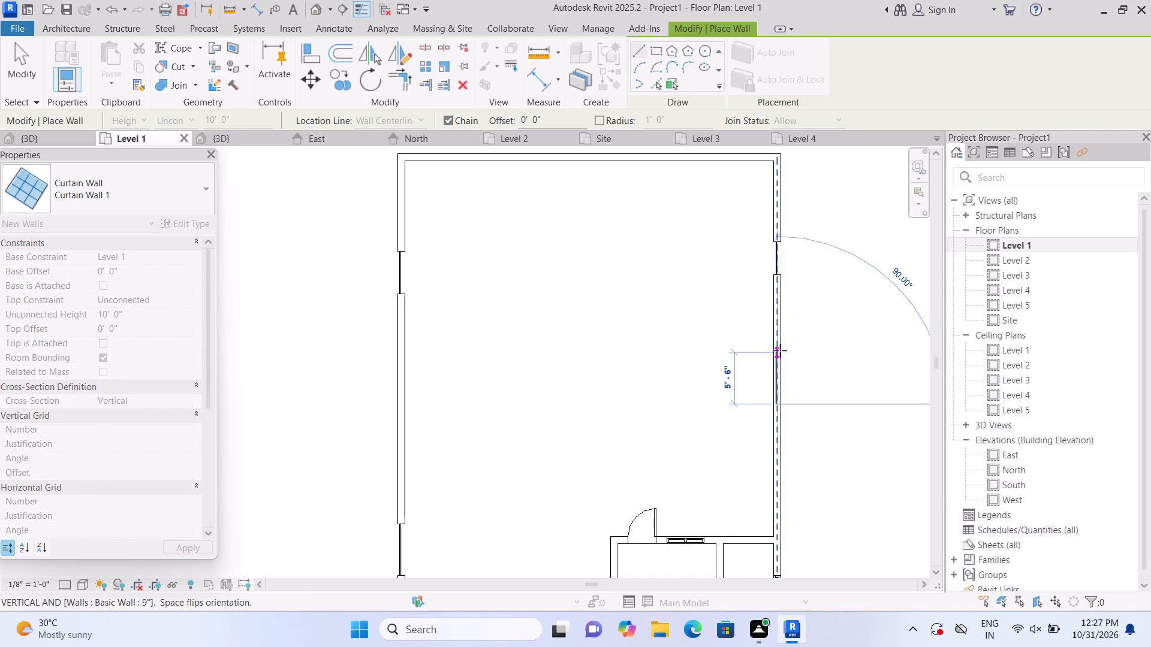
pyautogui.click(780, 350)
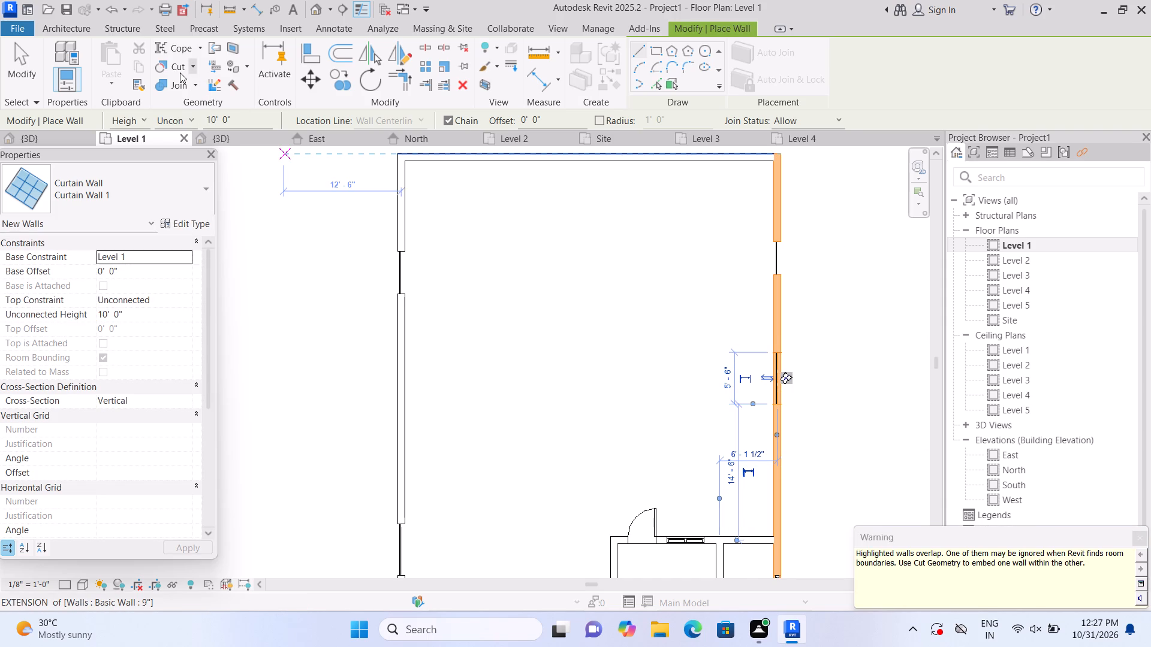
pyautogui.doubleClick(192, 64)
pyautogui.click(196, 68)
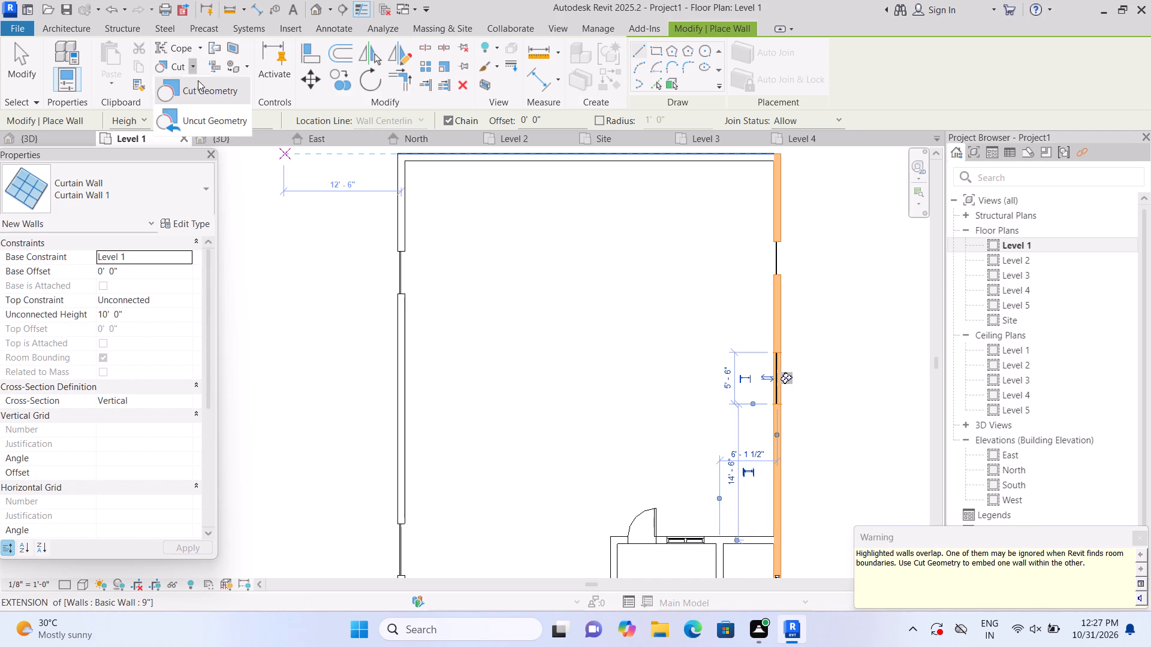
pyautogui.click(199, 83)
pyautogui.click(778, 315)
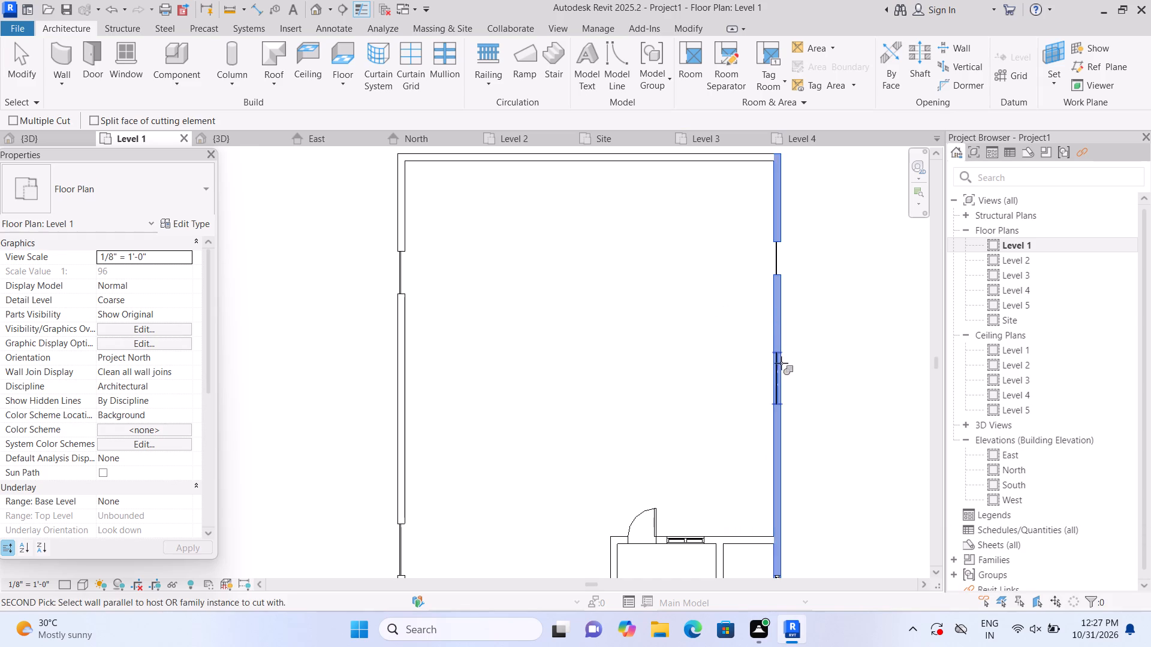
pyautogui.click(777, 373)
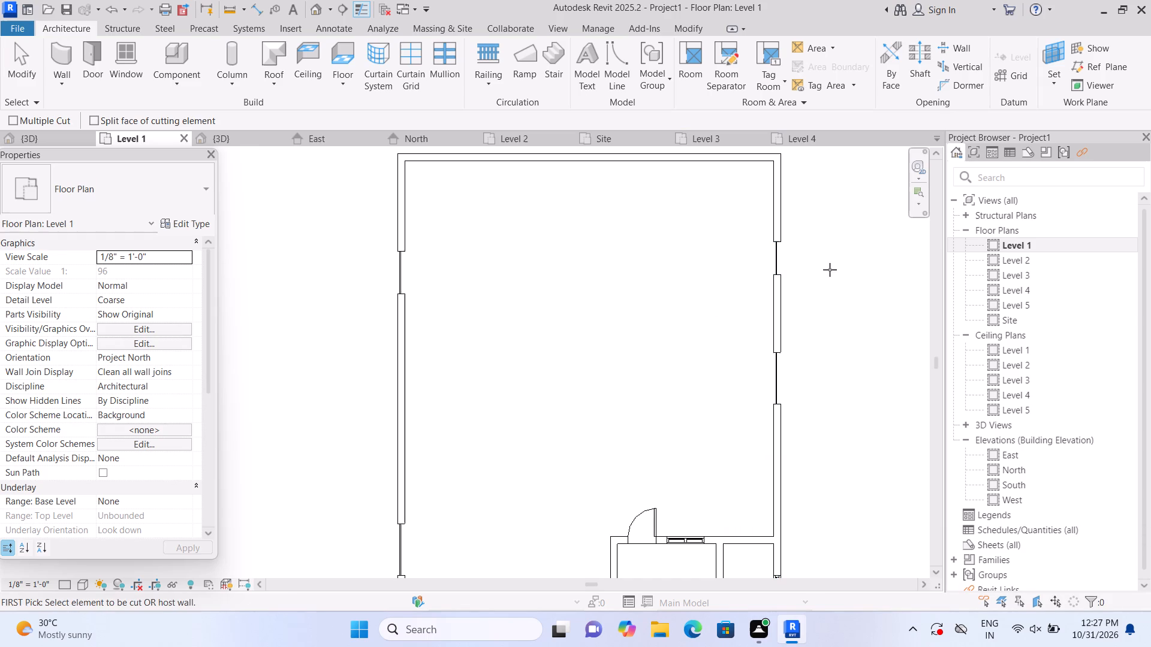
pyautogui.press('Escape')
# Delete the 3'-6" curtain wall segment in the northern part of the east exterior wall.
pyautogui.click(776, 255)
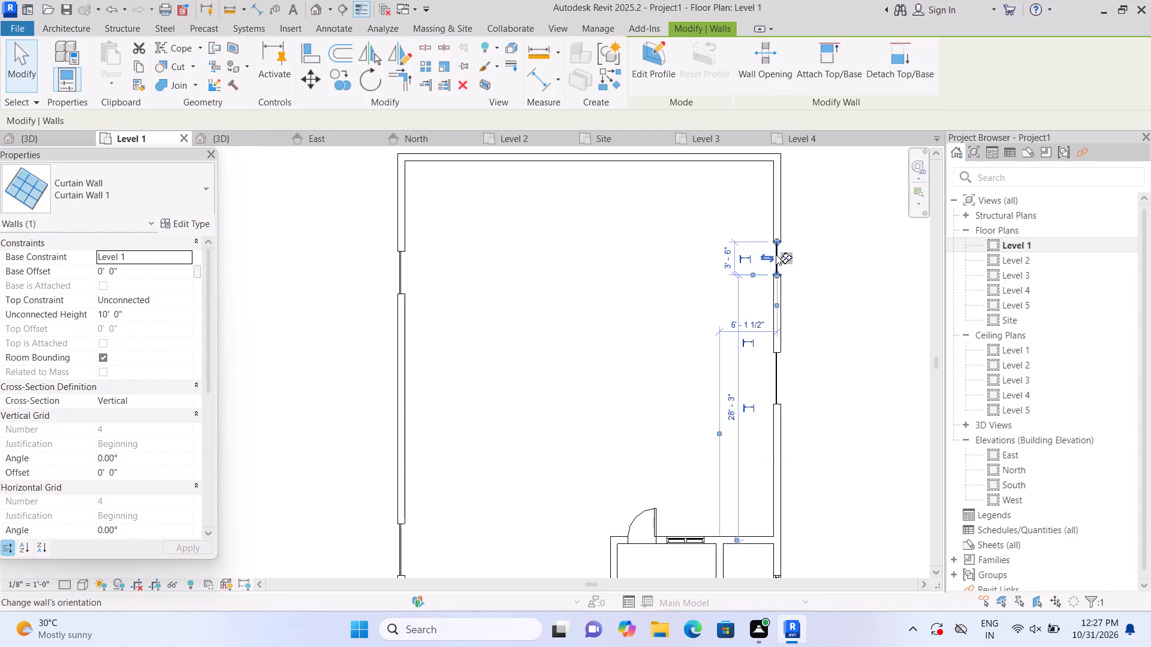
pyautogui.press('Delete')
pyautogui.click(58, 50)
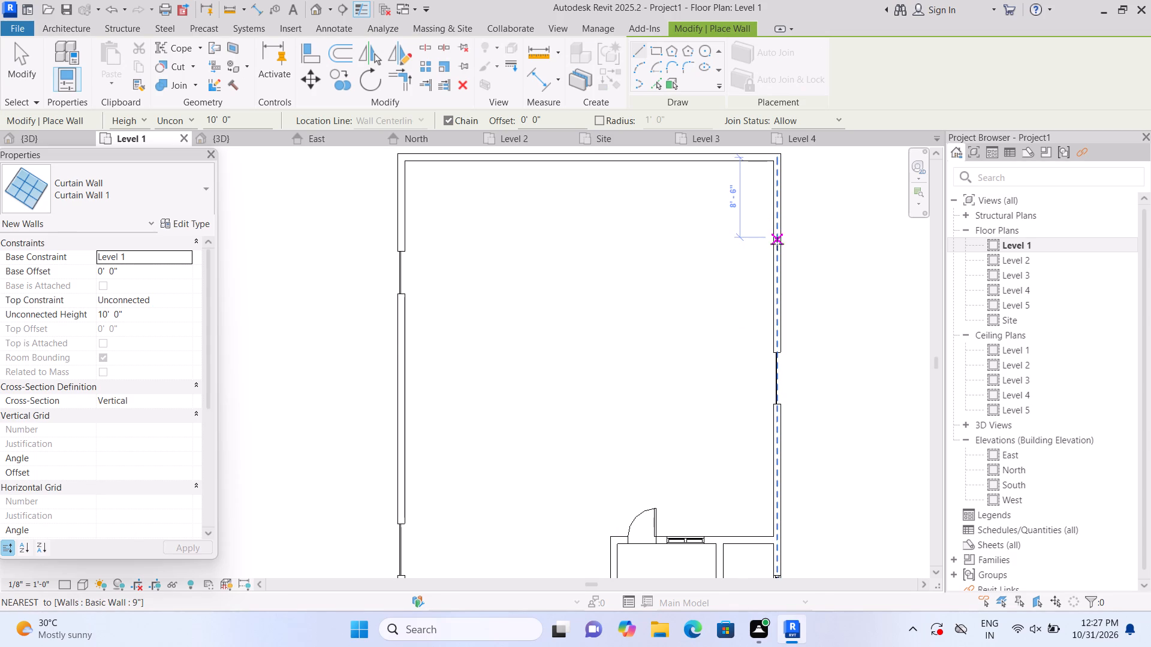
pyautogui.press('Escape')
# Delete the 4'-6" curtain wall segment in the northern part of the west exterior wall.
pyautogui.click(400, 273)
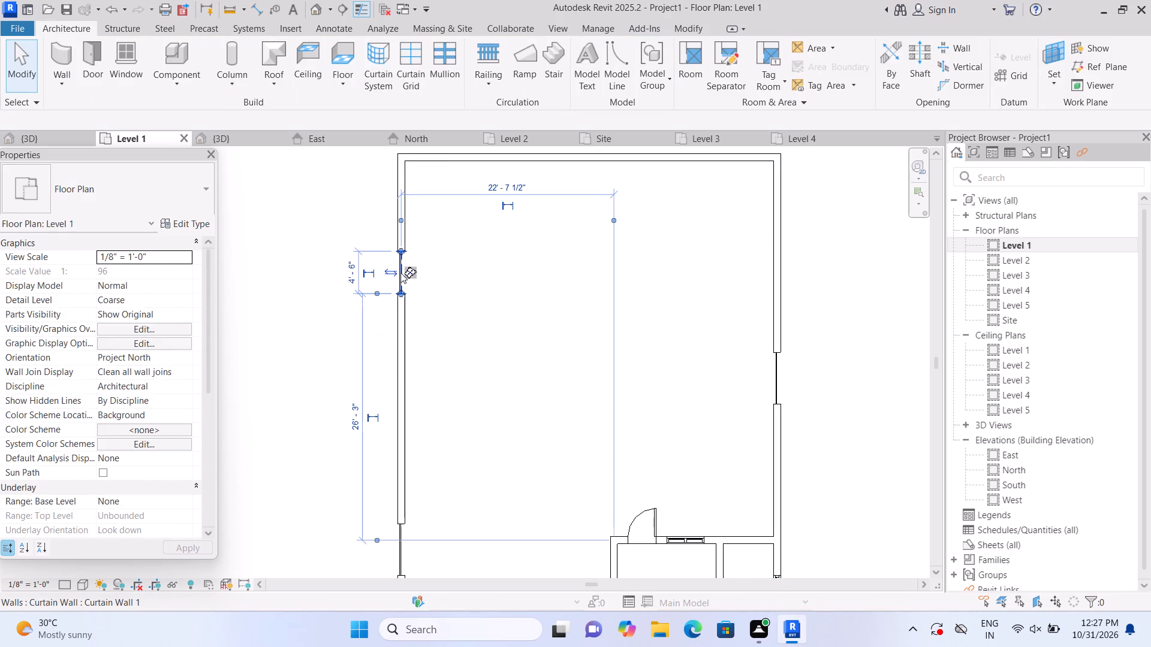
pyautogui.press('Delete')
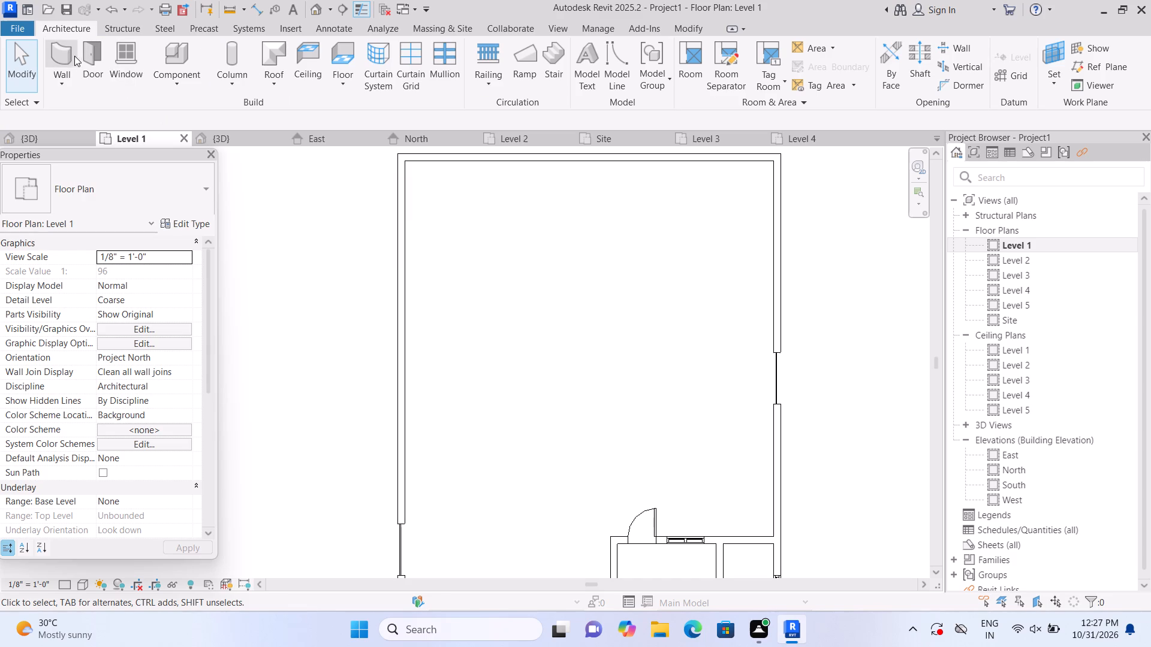
# Draw a 5'-6" curtain wall in the west exterior wall, starting 11'-0" from the north wall, and cut the host wall with it.
pyautogui.click(68, 52)
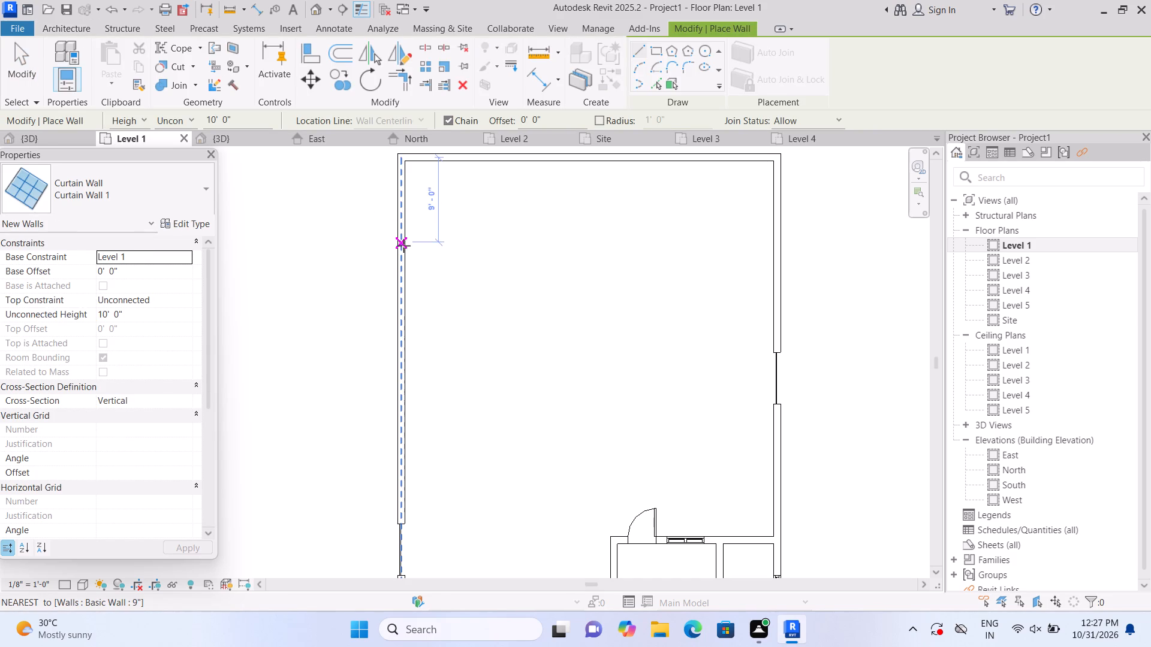
pyautogui.click(405, 261)
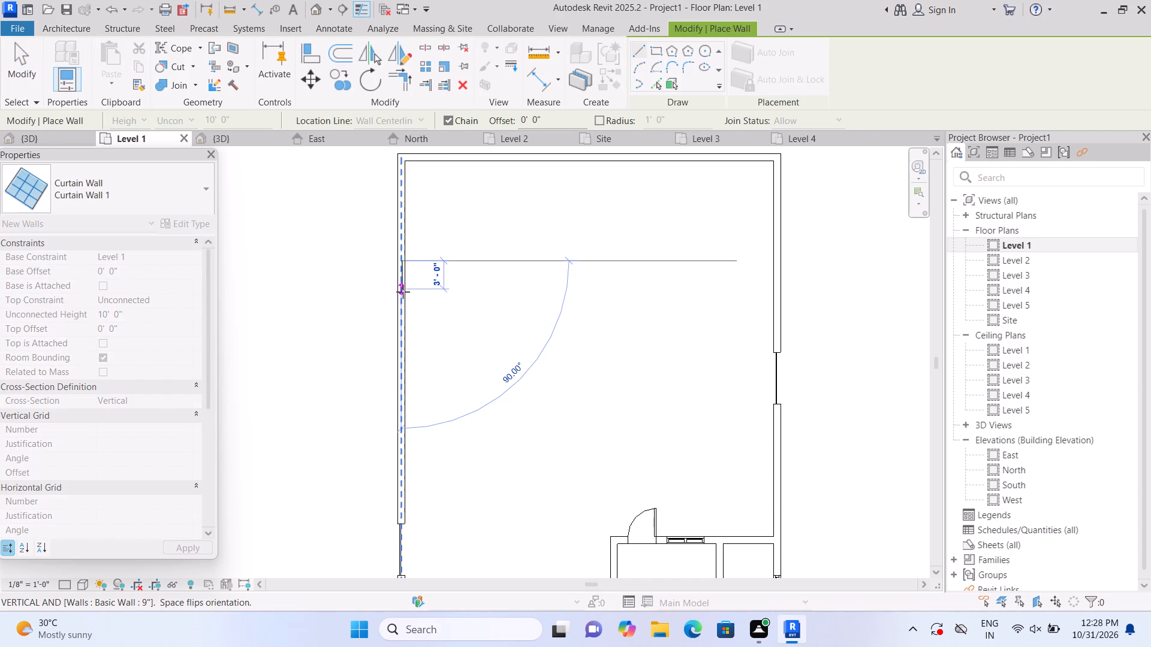
pyautogui.click(399, 310)
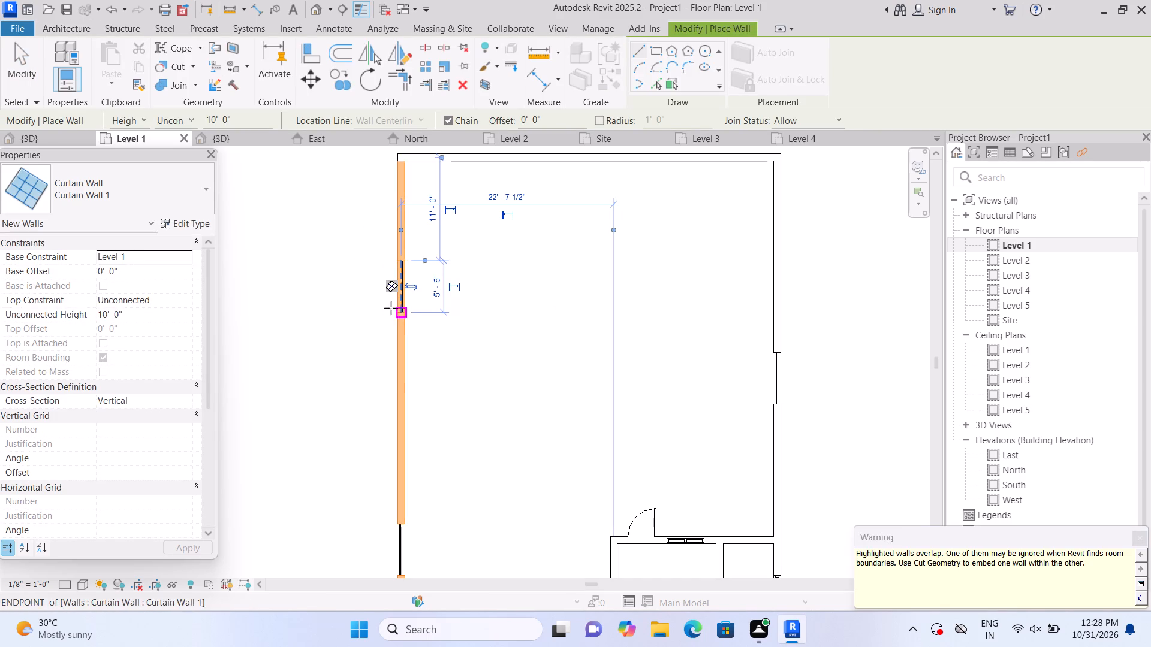
pyautogui.click(192, 68)
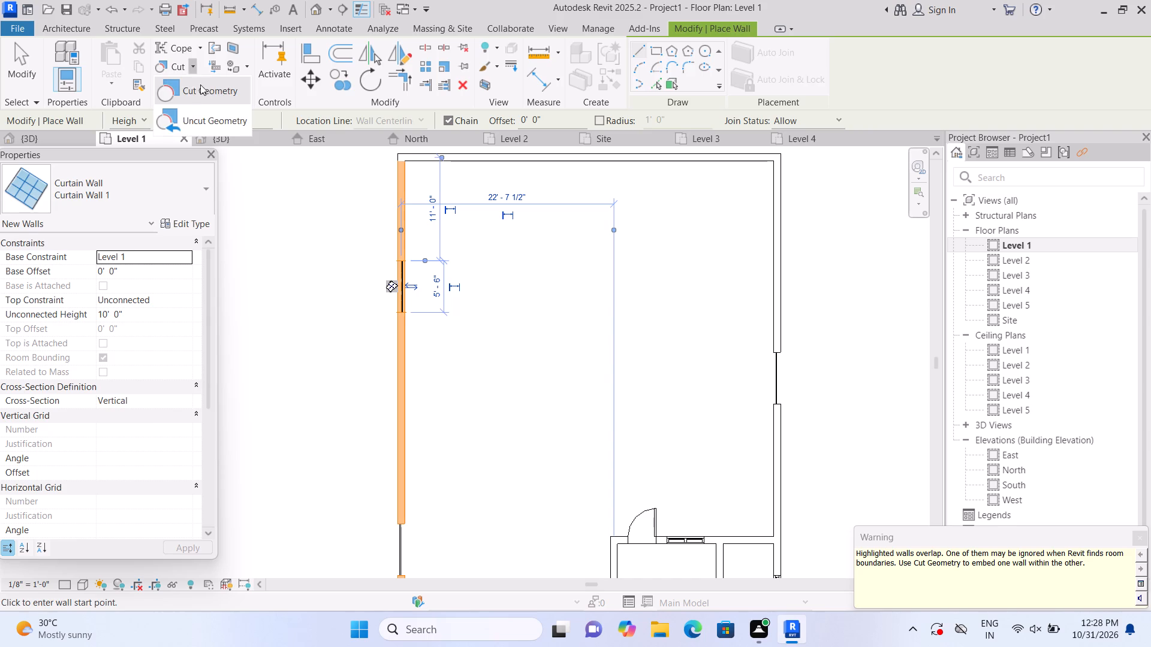
pyautogui.click(202, 90)
pyautogui.click(402, 233)
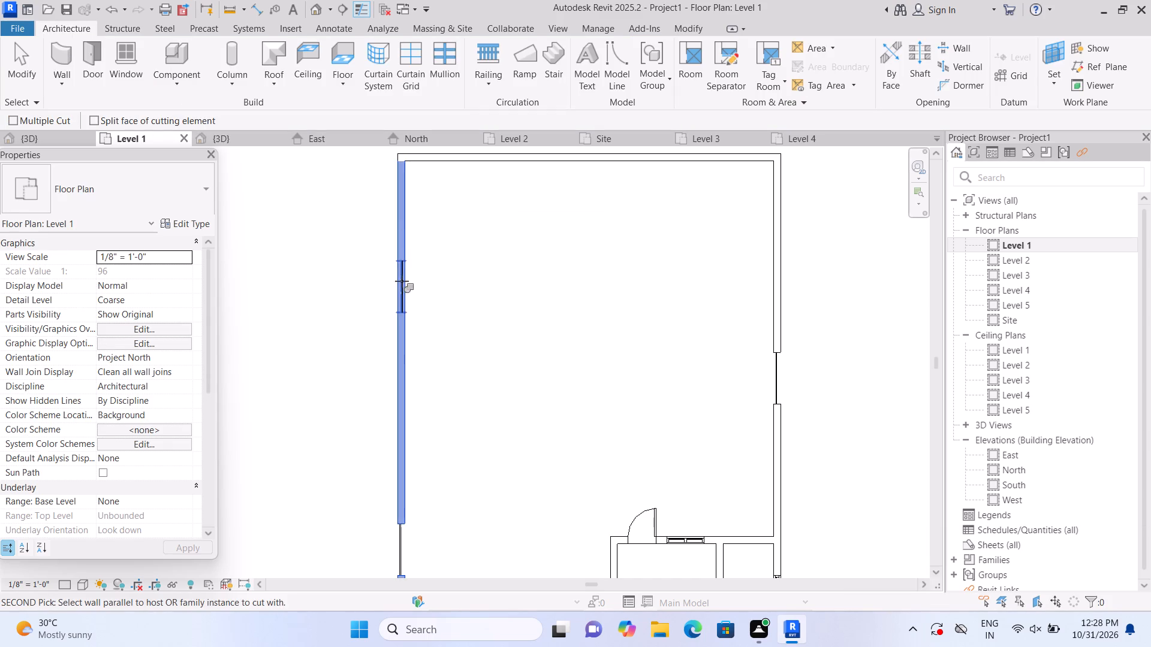
pyautogui.click(402, 281)
# In 3D, reshape the east curtain wall into a window with about 3'-2" base offset and about 4'-11" unconnected height.
pyautogui.scroll(-4, 441, 284)
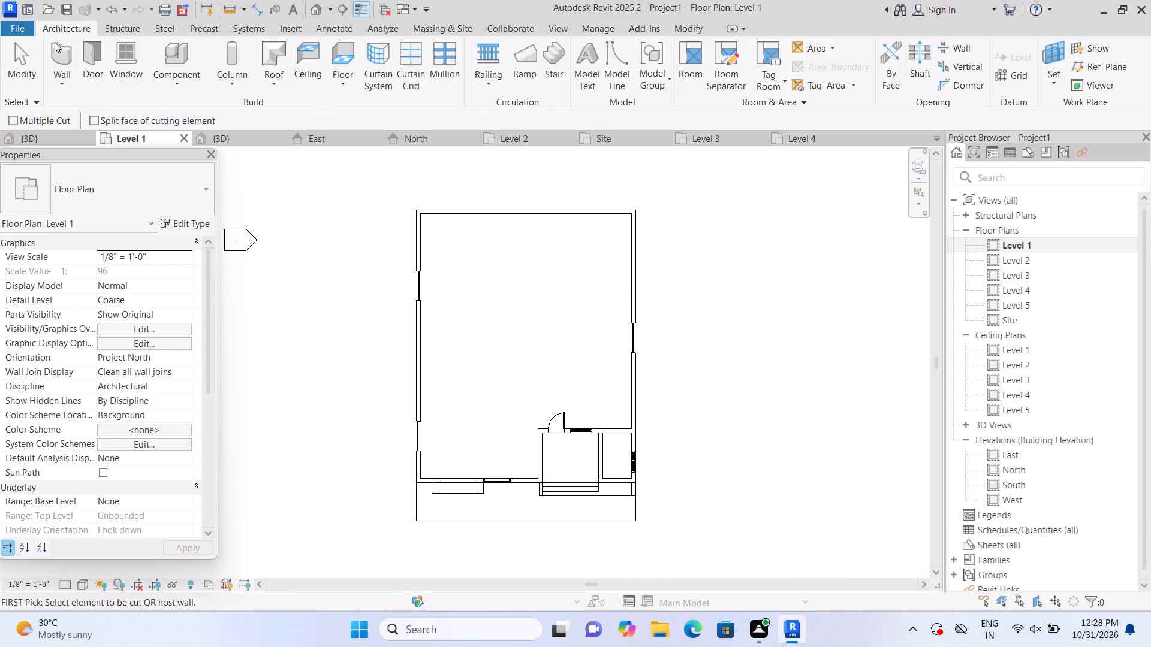
pyautogui.click(312, 11)
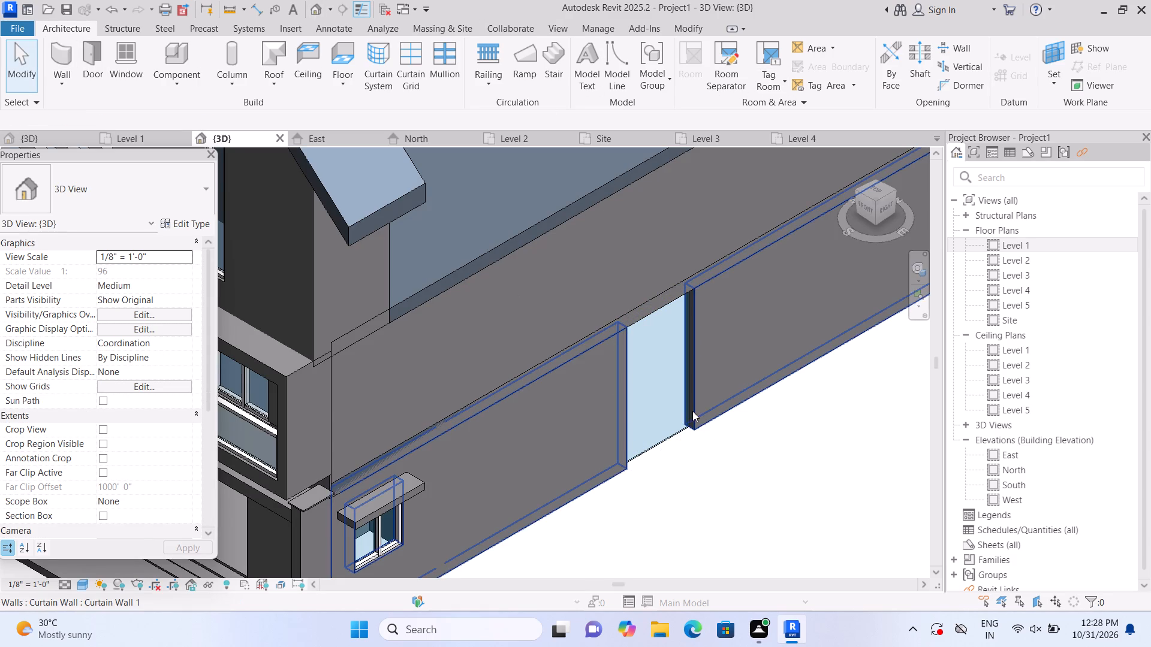
pyautogui.click(665, 403)
pyautogui.scroll(1, 677, 410)
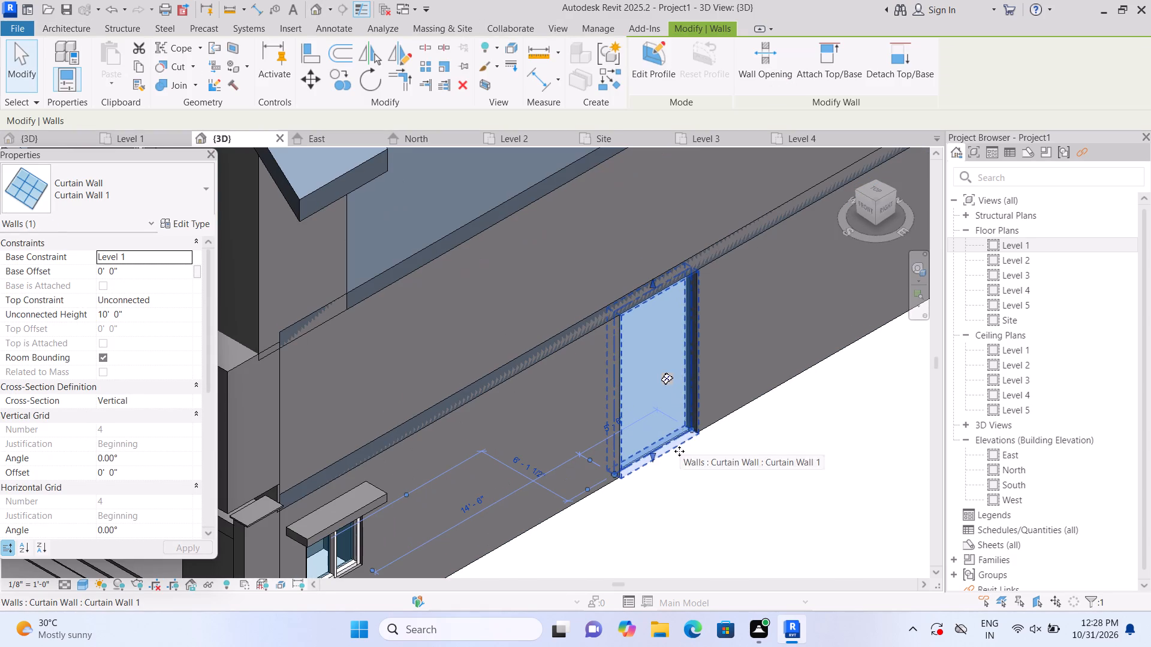
pyautogui.moveTo(653, 455); pyautogui.dragTo(653, 442)
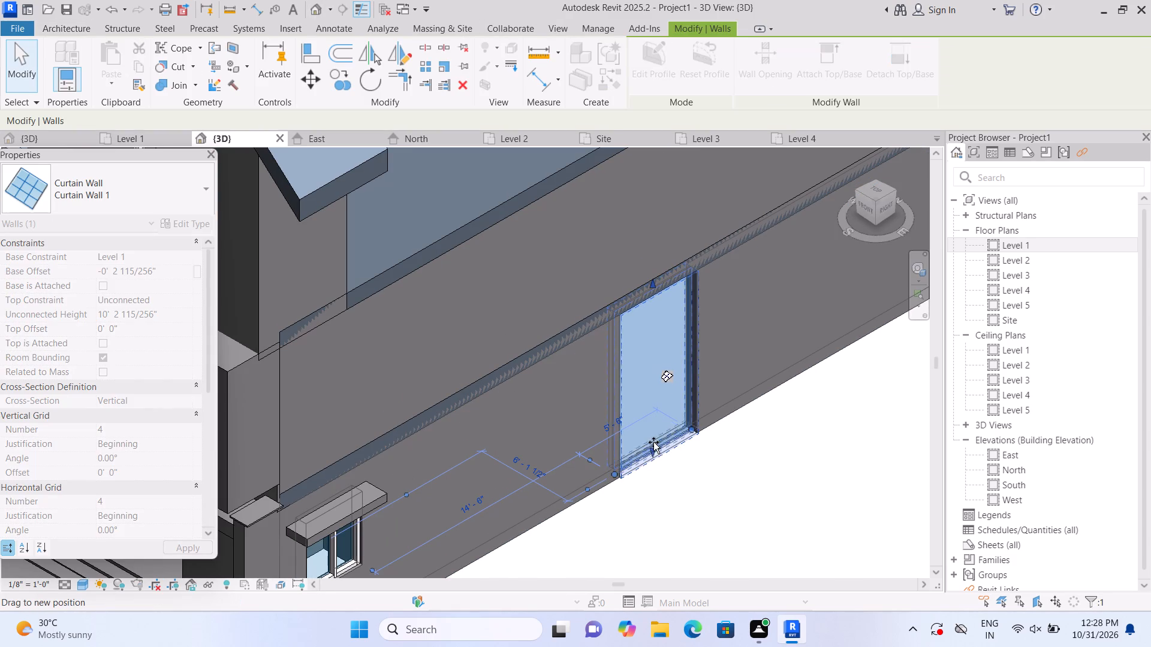
pyautogui.moveTo(653, 442); pyautogui.dragTo(647, 407)
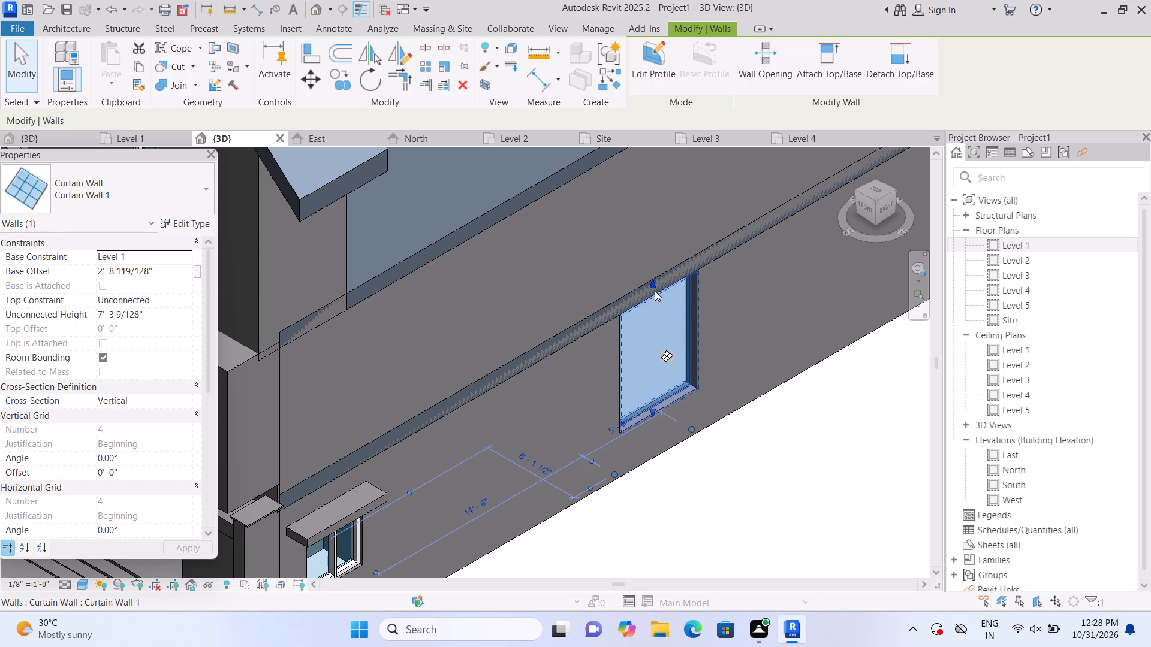
pyautogui.moveTo(651, 281); pyautogui.dragTo(657, 320)
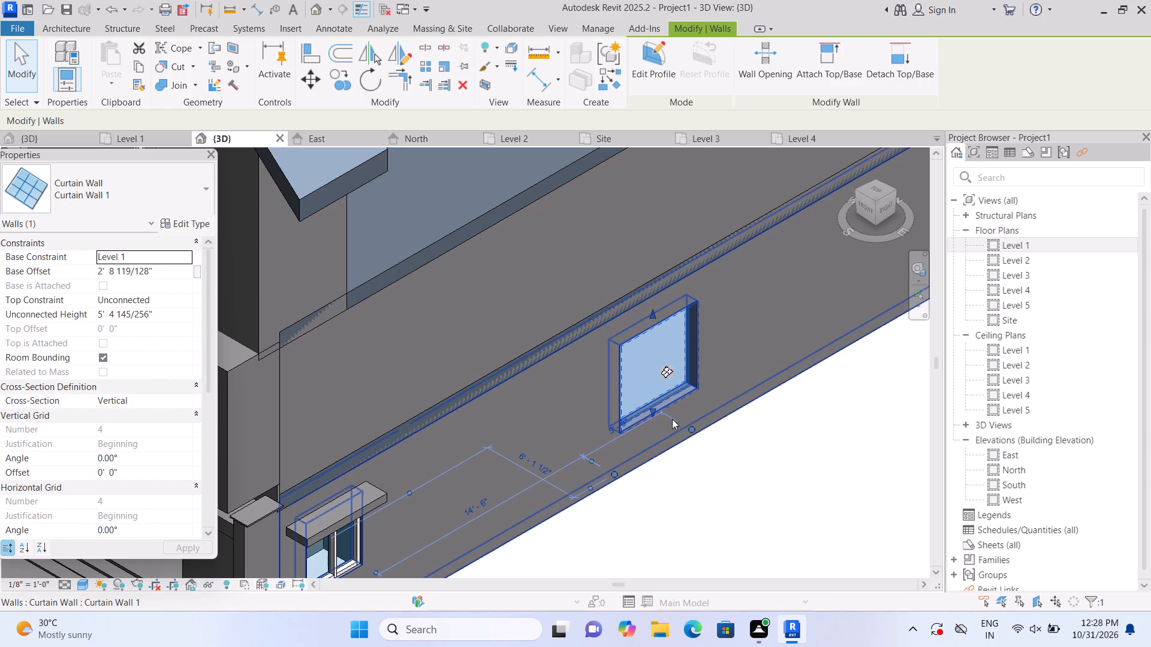
pyautogui.moveTo(655, 410); pyautogui.dragTo(652, 402)
pyautogui.click(652, 401)
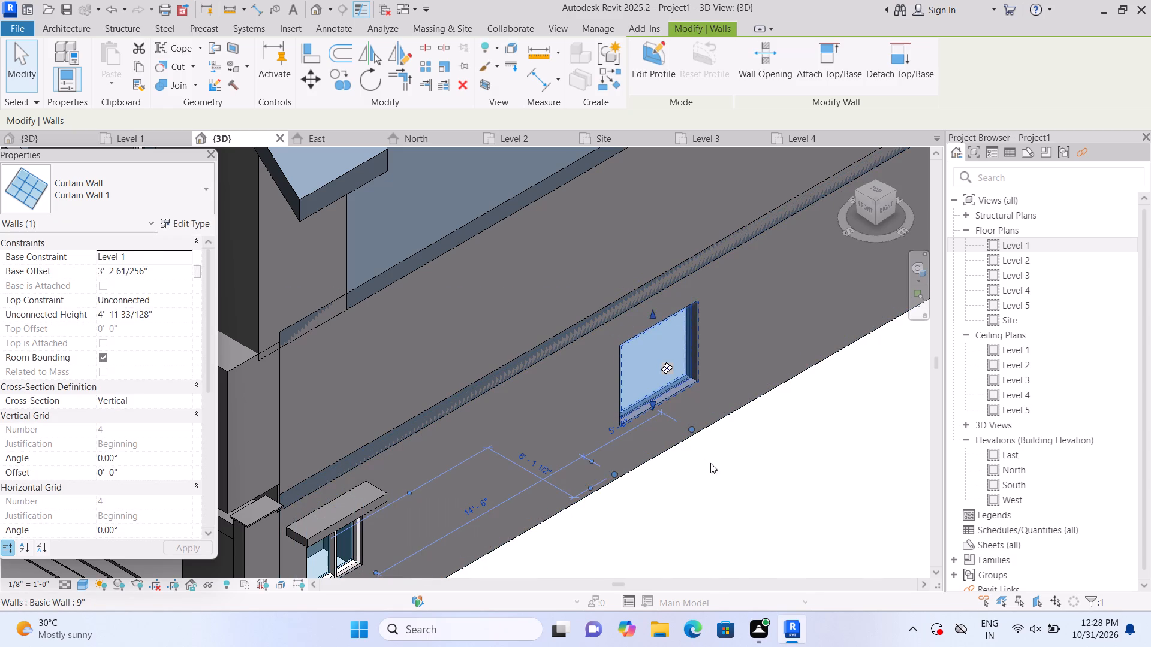
pyautogui.click(742, 471)
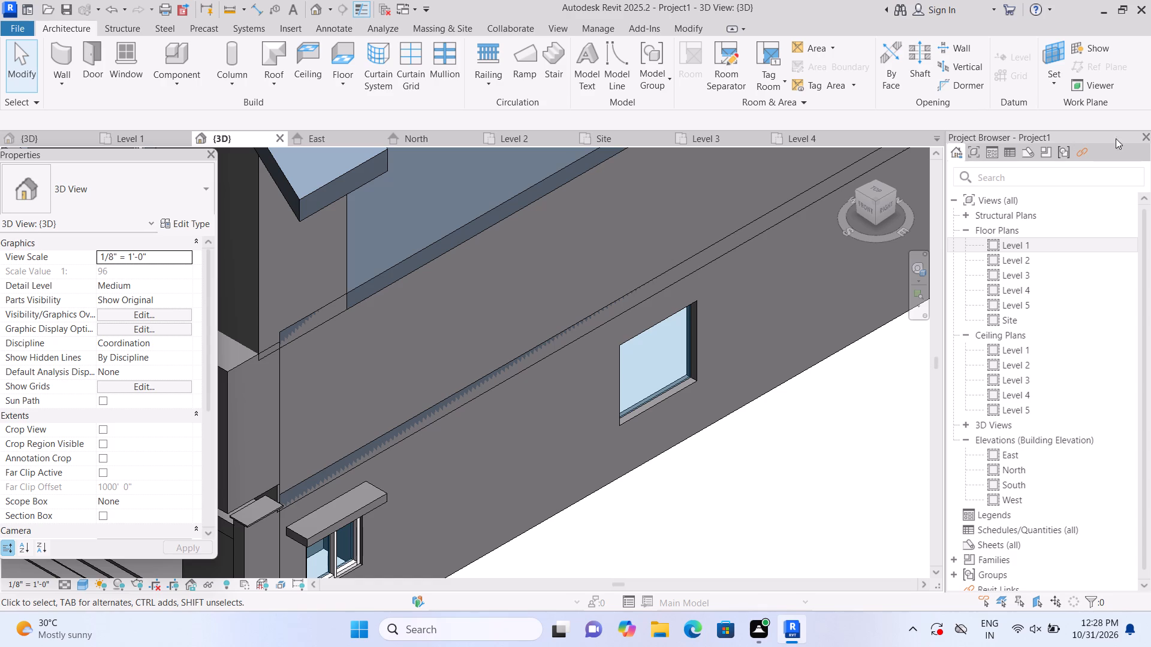
pyautogui.click(627, 343)
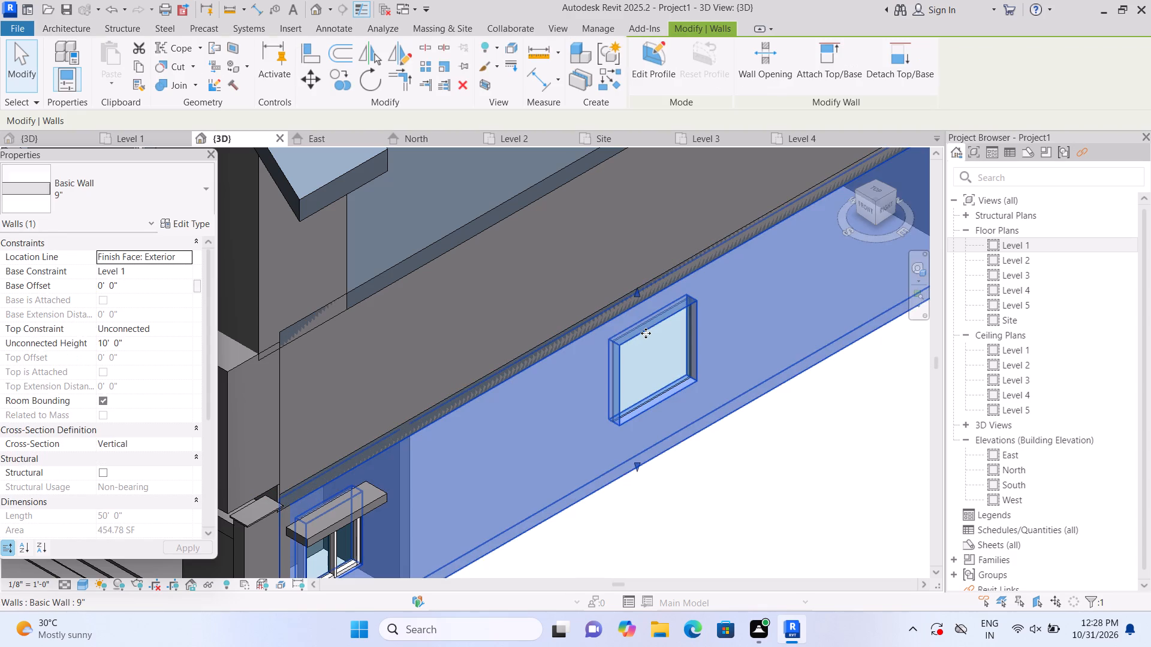
pyautogui.click(755, 495)
pyautogui.click(689, 372)
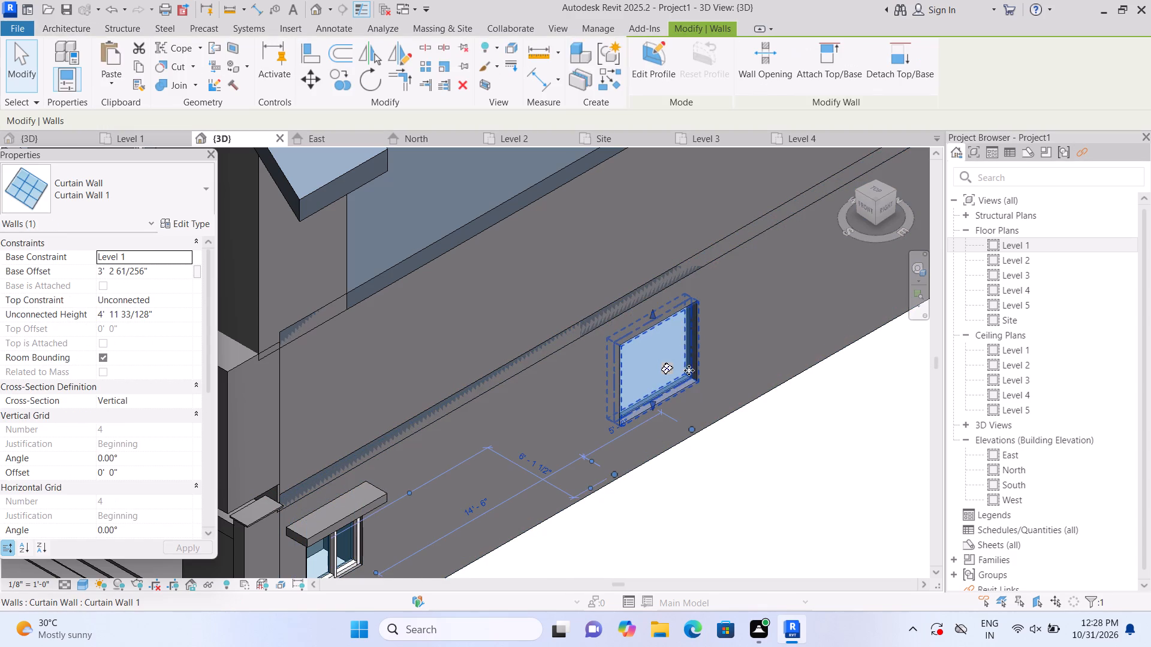
pyautogui.moveTo(653, 310); pyautogui.dragTo(654, 319)
pyautogui.doubleClick(818, 480)
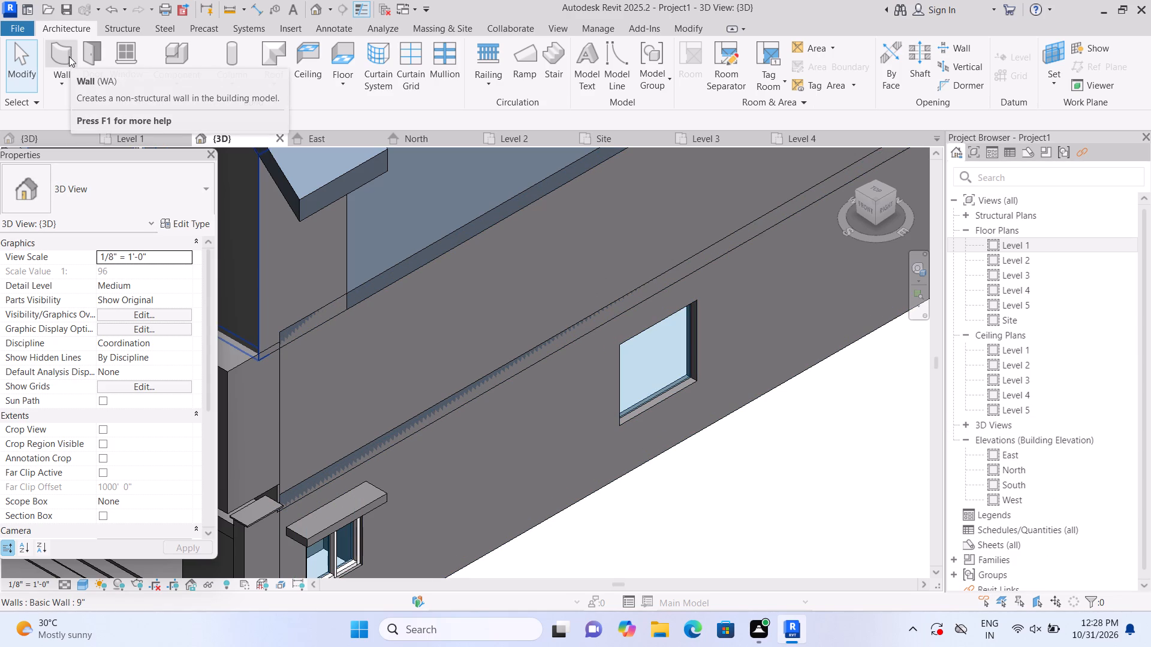
# Add a vertical curtain grid line at the midpoint of the east curtain wall window, splitting it into two 2'-9" panels.
pyautogui.click(417, 87)
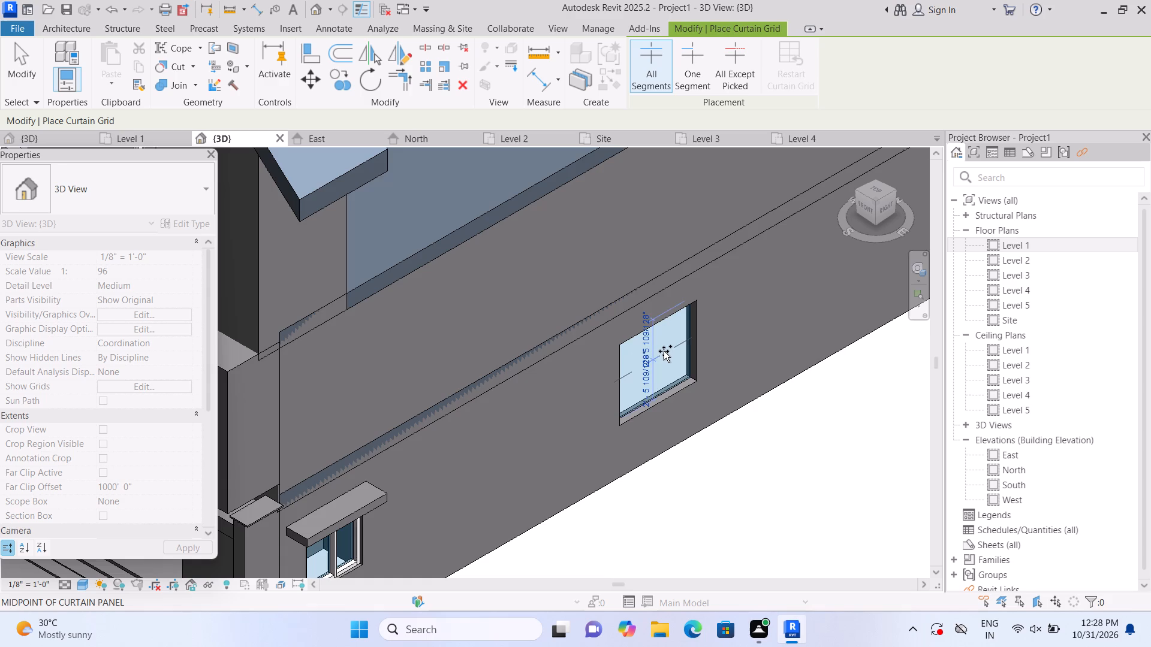
pyautogui.scroll(2, 664, 351)
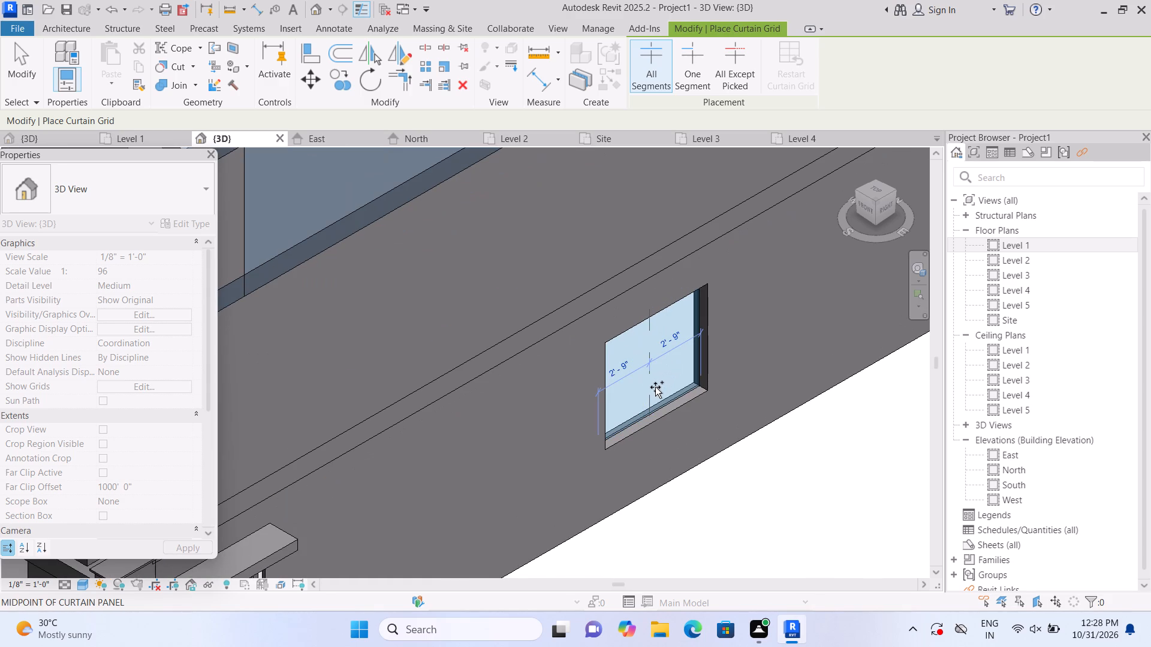
pyautogui.click(655, 387)
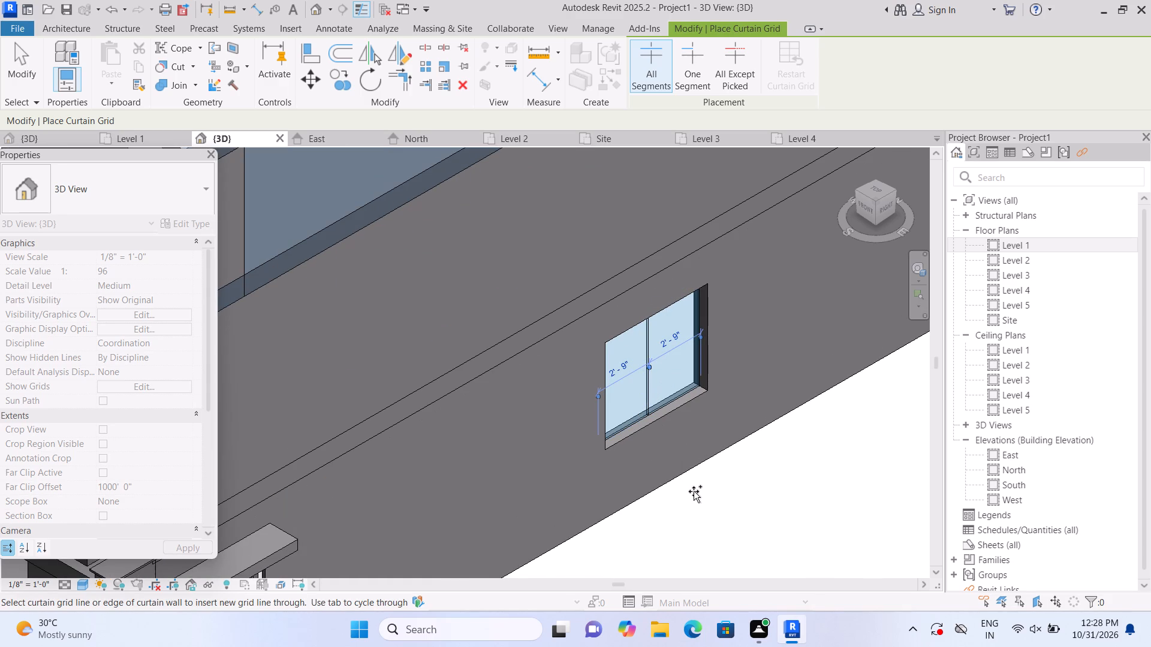
pyautogui.press('Escape')
pyautogui.press('Escape')
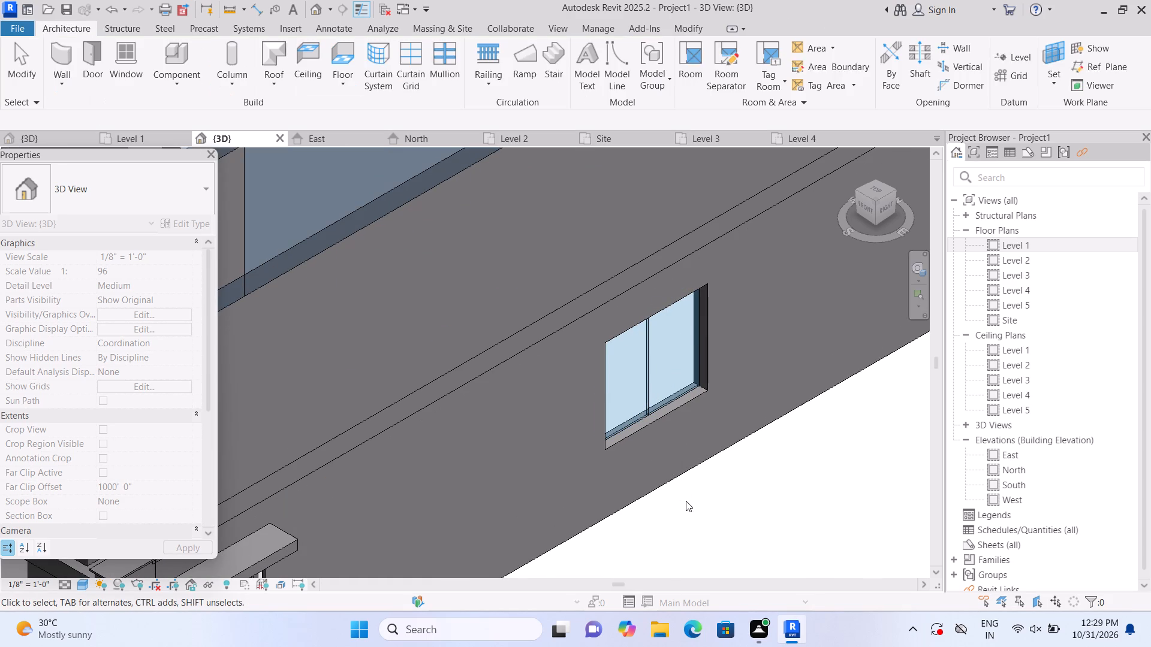
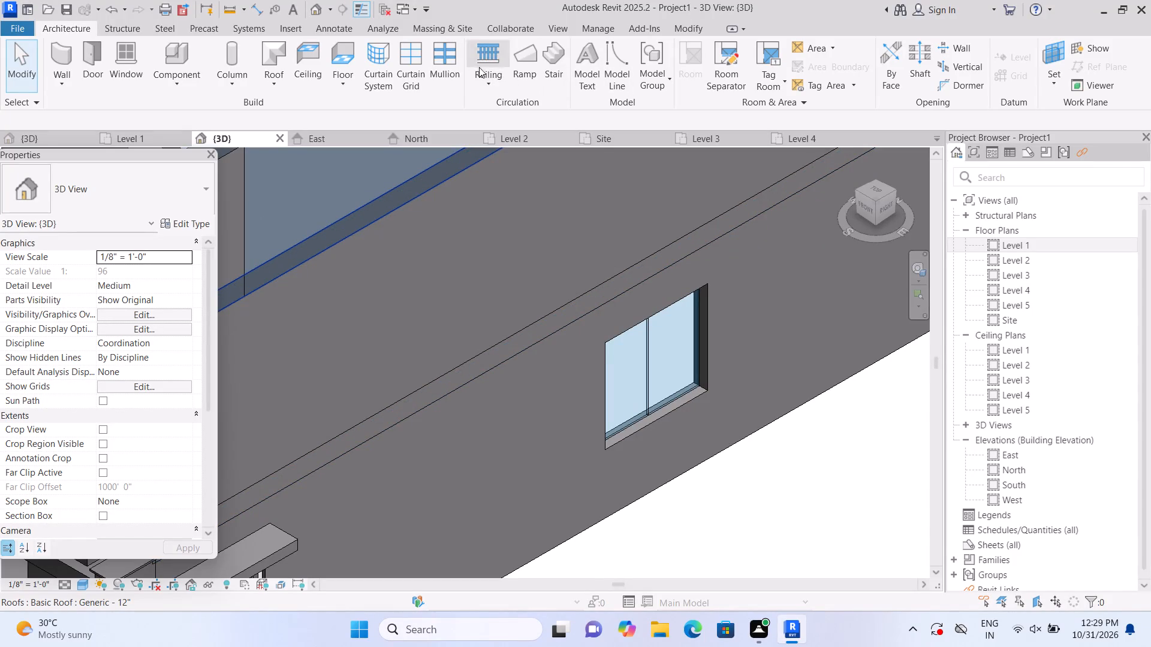
# Place 2.5" x 5" rectangular mullions on the middle and perimeter grid lines of the east curtain wall window.
pyautogui.click(457, 68)
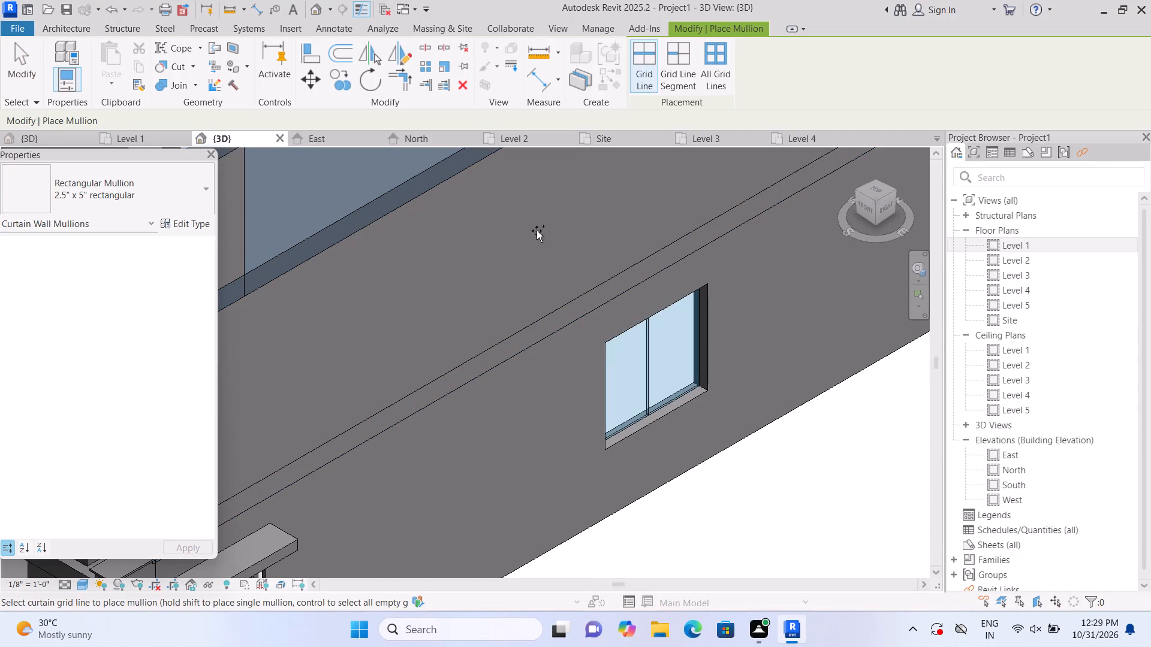
pyautogui.scroll(3, 710, 433)
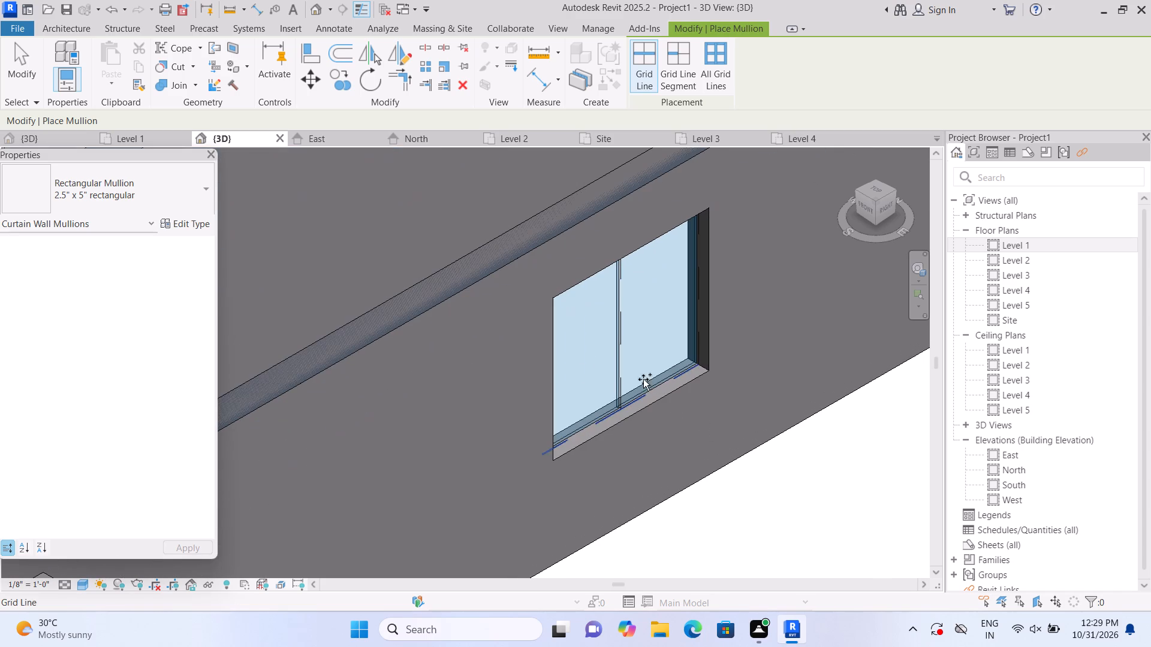
pyautogui.click(621, 366)
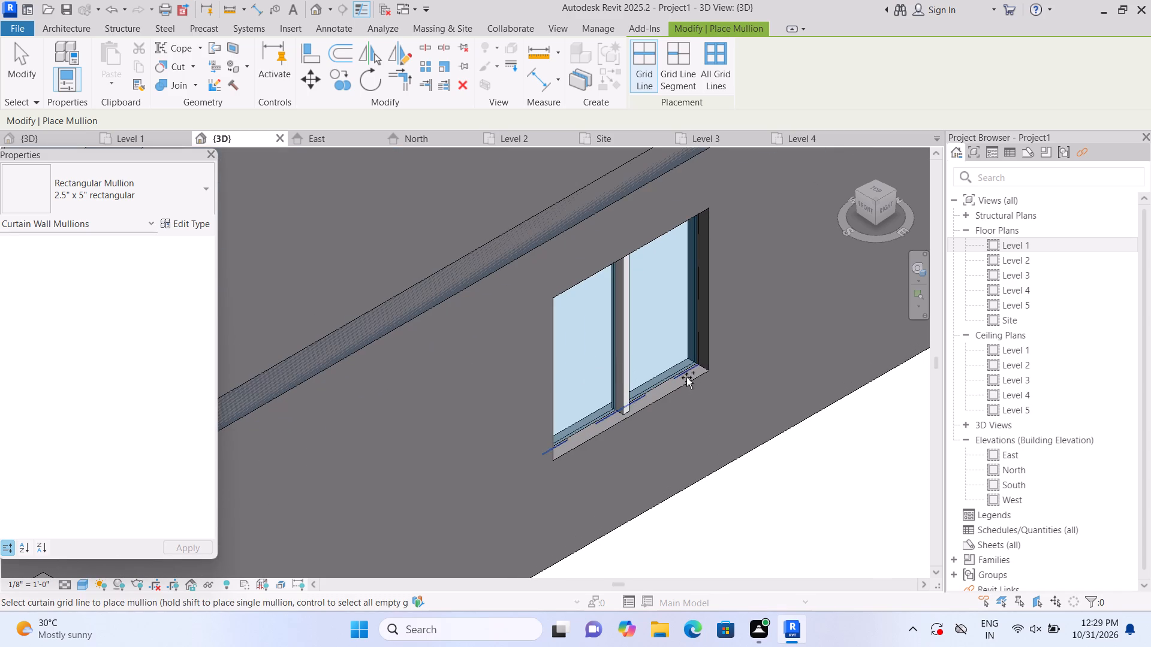
pyautogui.click(685, 376)
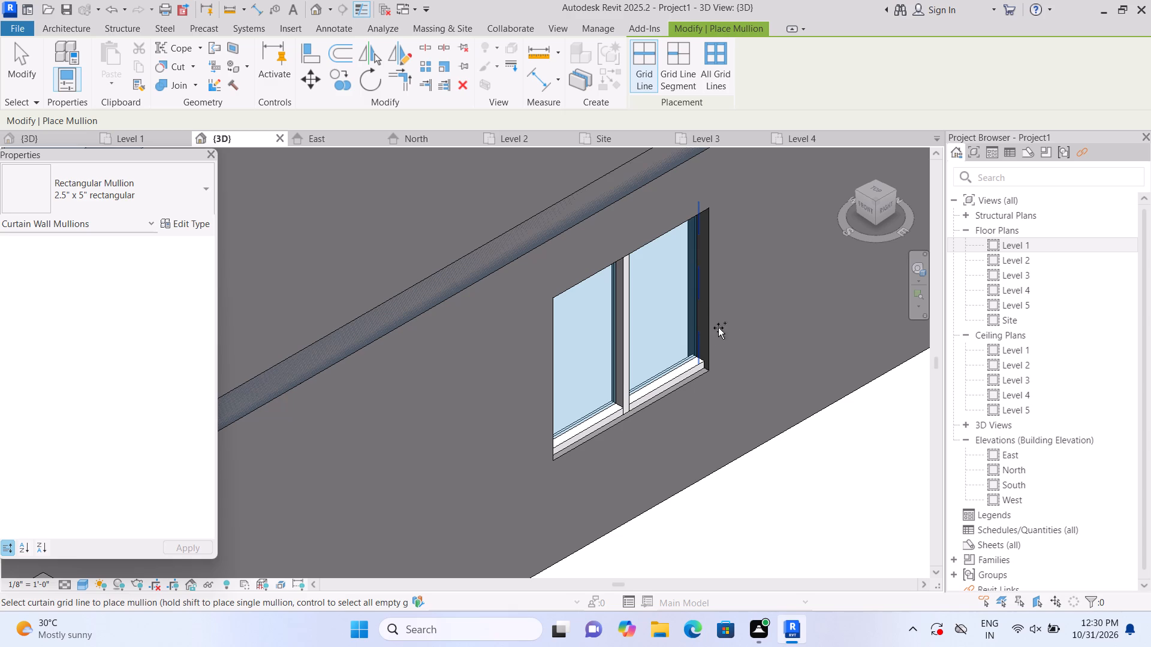
pyautogui.click(704, 295)
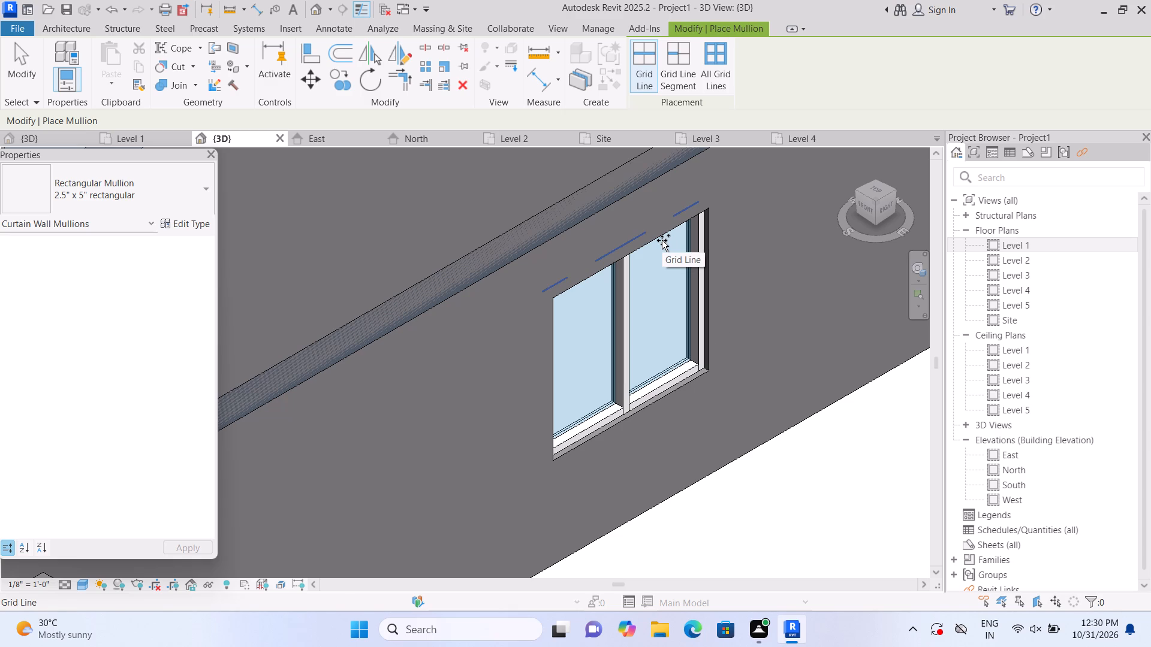
pyautogui.click(662, 240)
pyautogui.click(562, 416)
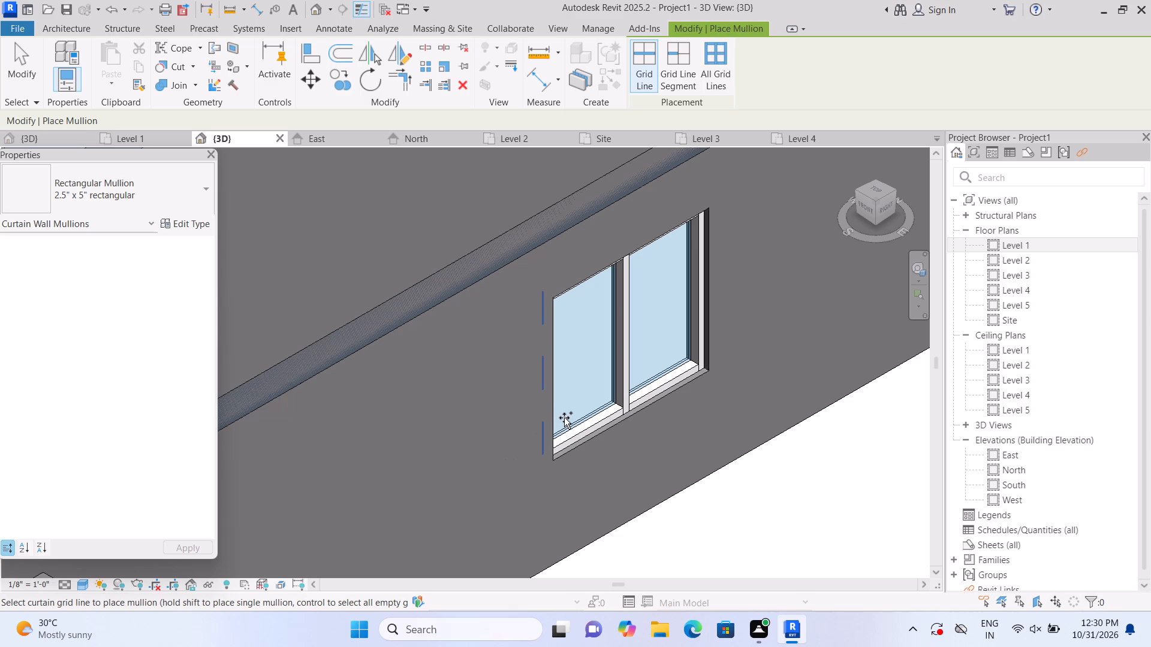
pyautogui.press('Escape')
# Start an in-place component in the Generic Models category, keeping the suggested name.
pyautogui.scroll(-1, 697, 496)
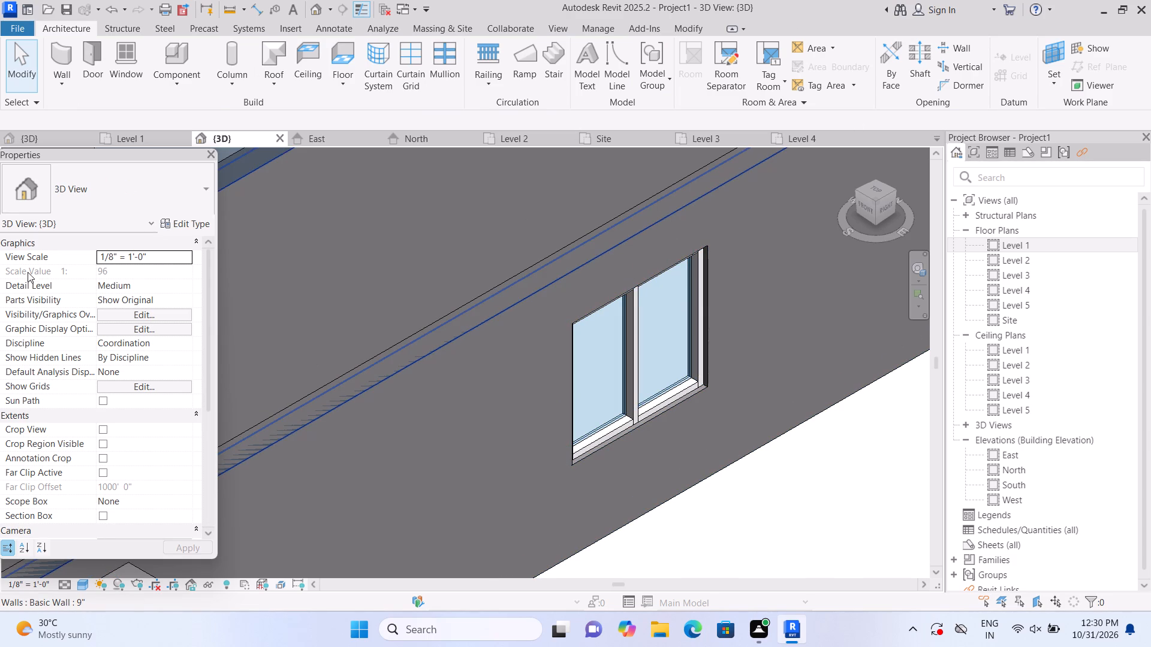
pyautogui.click(182, 87)
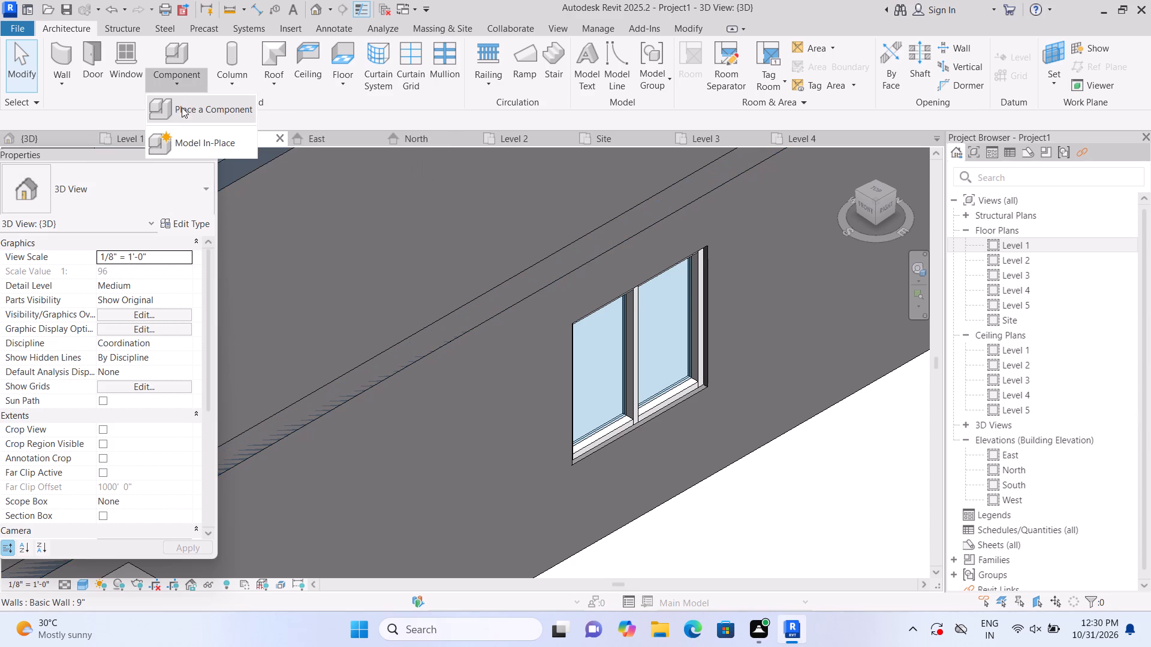
pyautogui.click(188, 138)
pyautogui.scroll(-2, 538, 238)
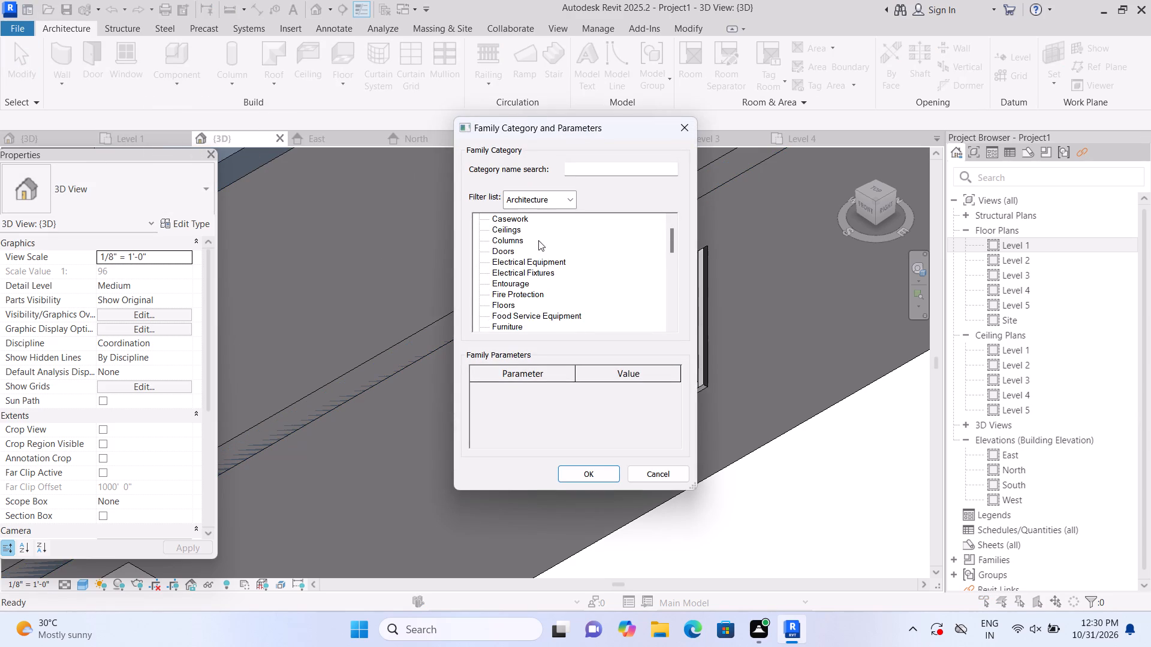
pyautogui.scroll(-4, 538, 240)
pyautogui.click(528, 297)
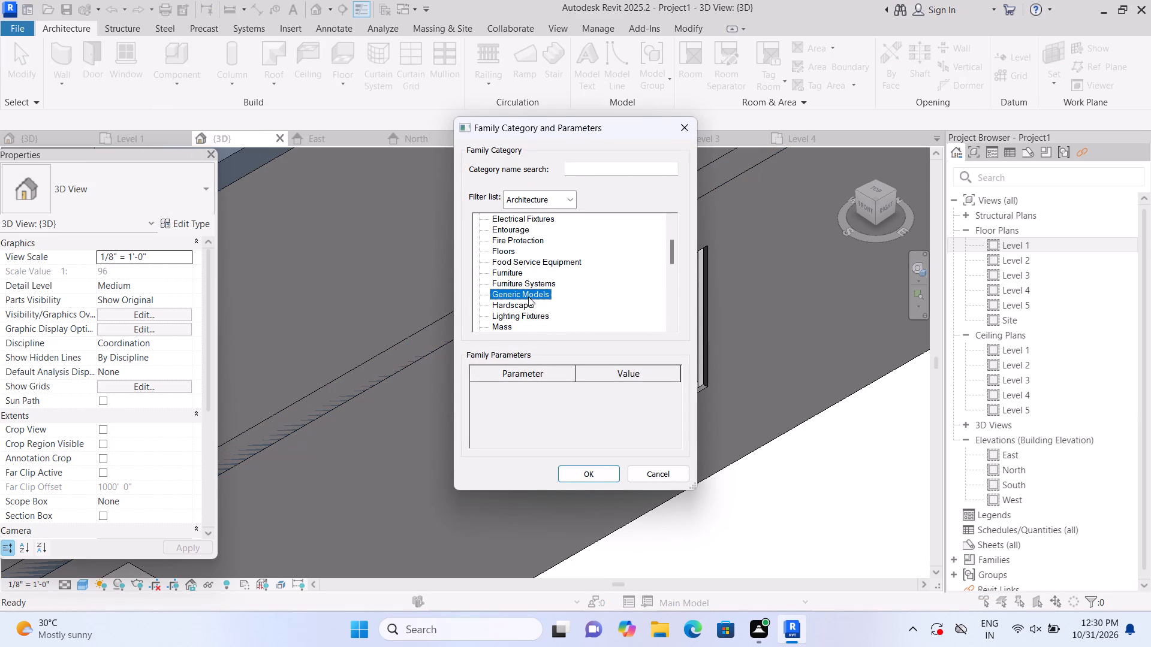
pyautogui.click(590, 473)
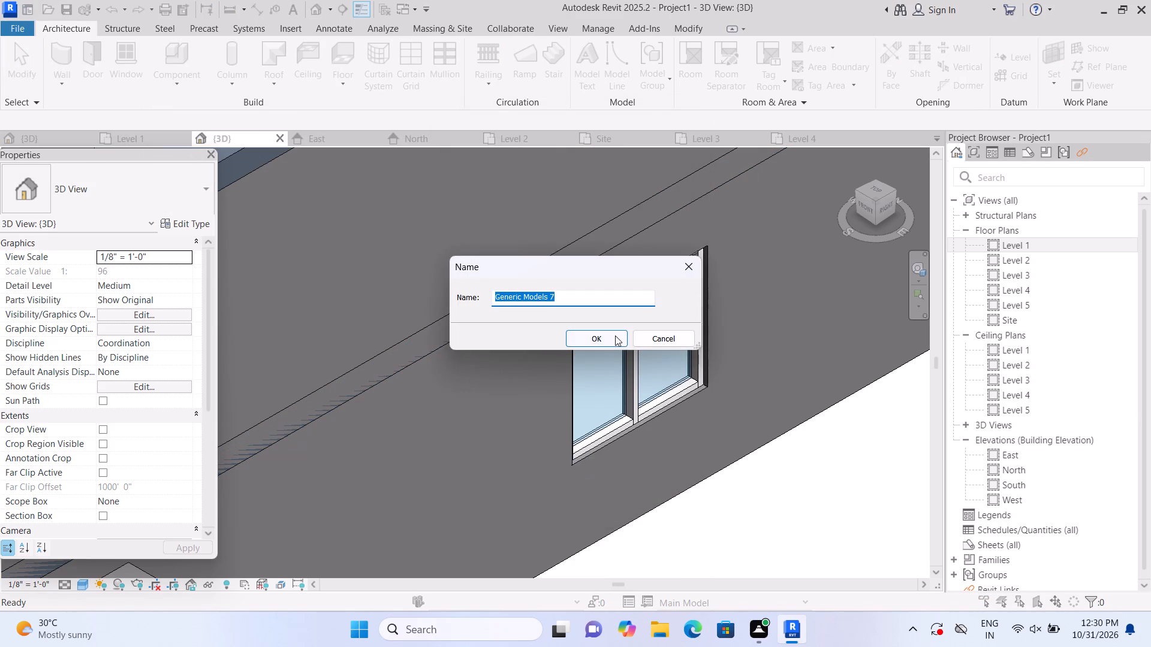
pyautogui.click(614, 335)
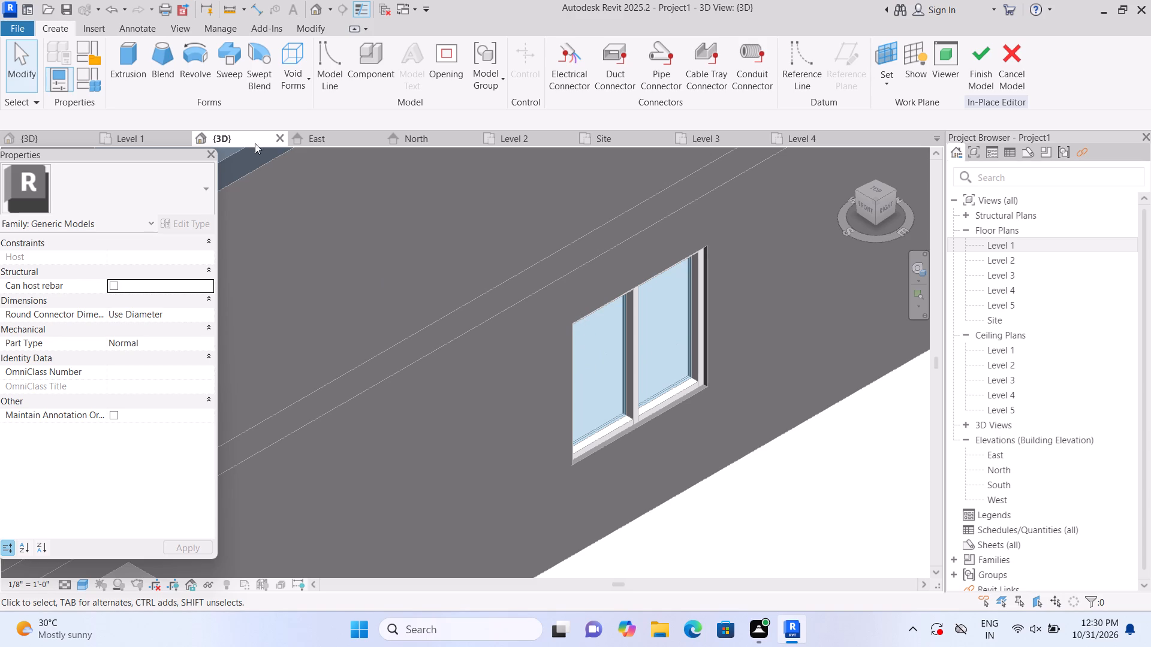
# Create an extrusion from a rectangle of about 7'-2" by 0'-10" on the plane at the top of the east window.
pyautogui.click(140, 87)
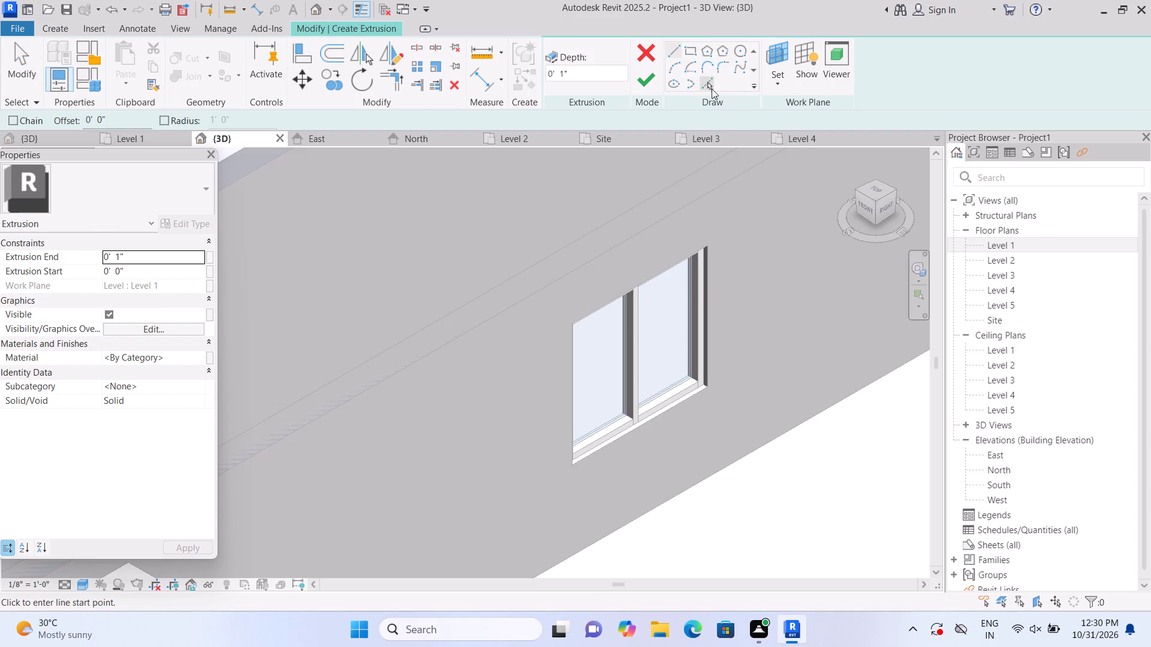
pyautogui.click(768, 89)
pyautogui.click(782, 132)
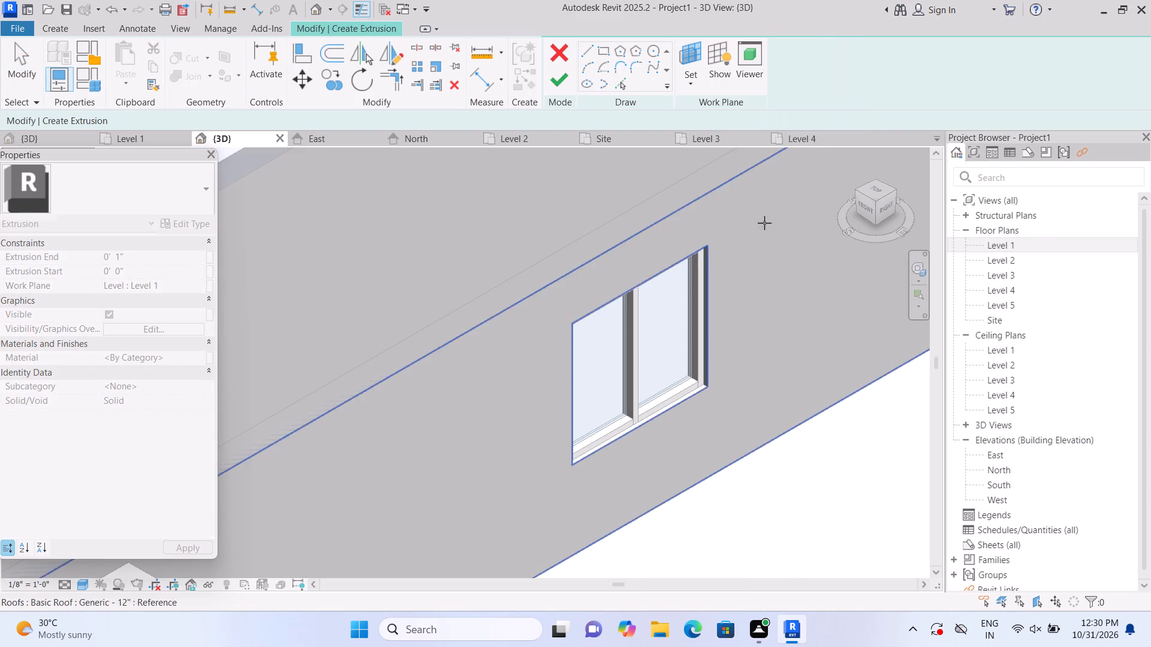
pyautogui.scroll(-10, 791, 400)
pyautogui.moveTo(786, 437); pyautogui.dragTo(765, 445, button='middle')
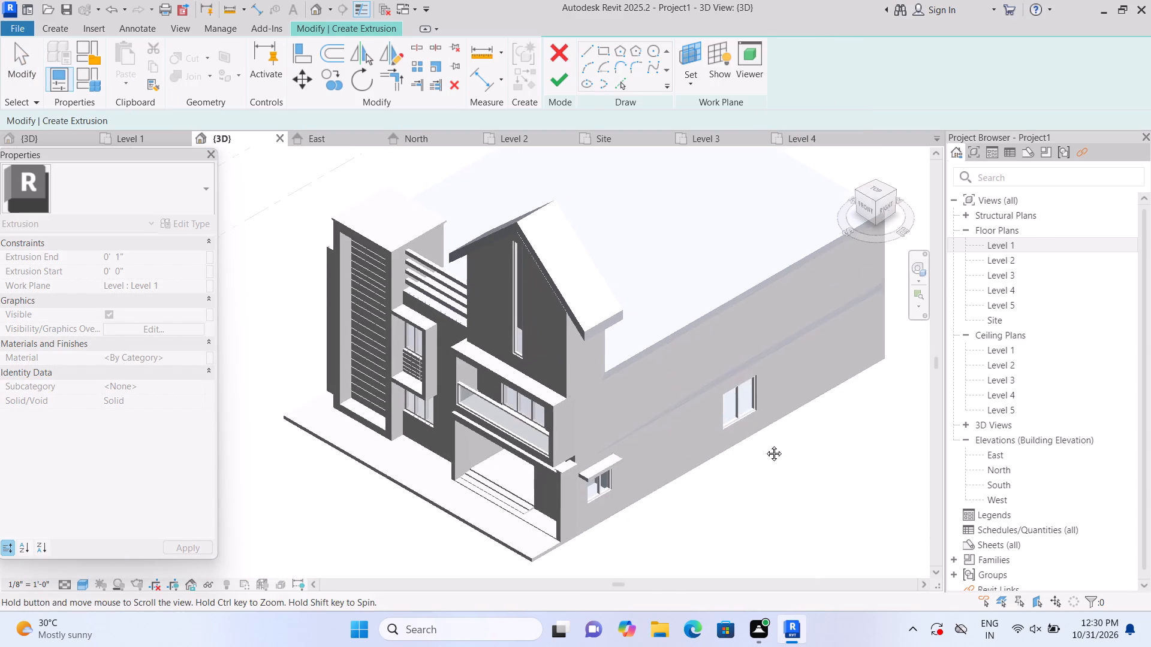
pyautogui.moveTo(765, 445); pyautogui.dragTo(720, 459, button='middle')
pyautogui.scroll(7, 713, 448)
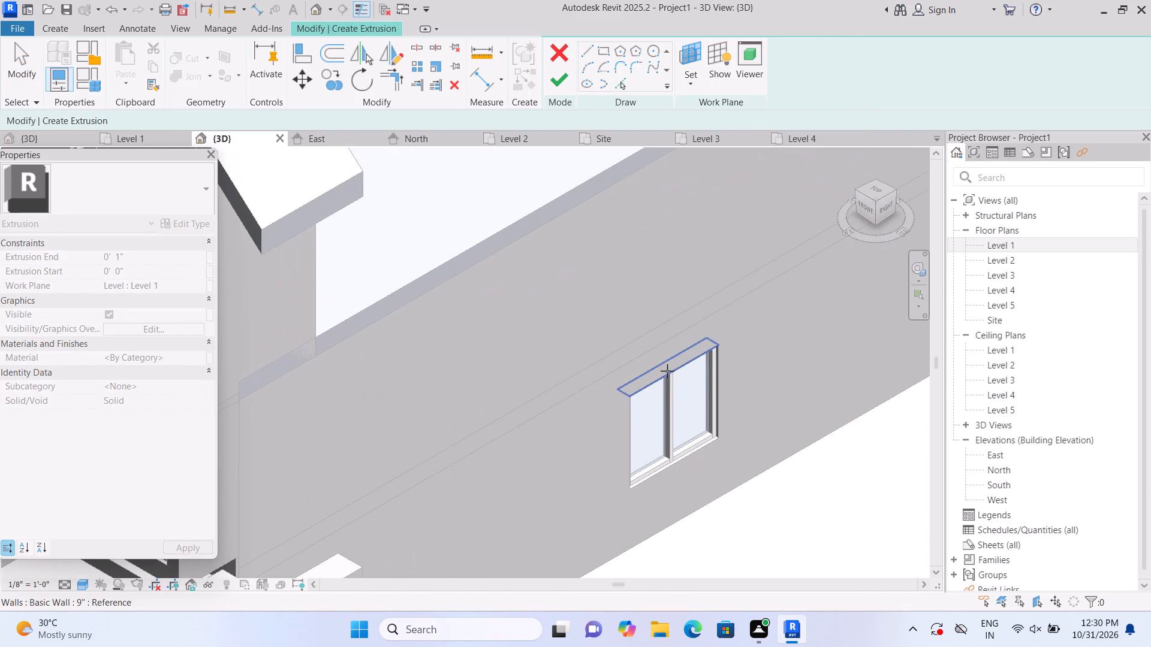
pyautogui.scroll(2, 667, 371)
pyautogui.click(674, 373)
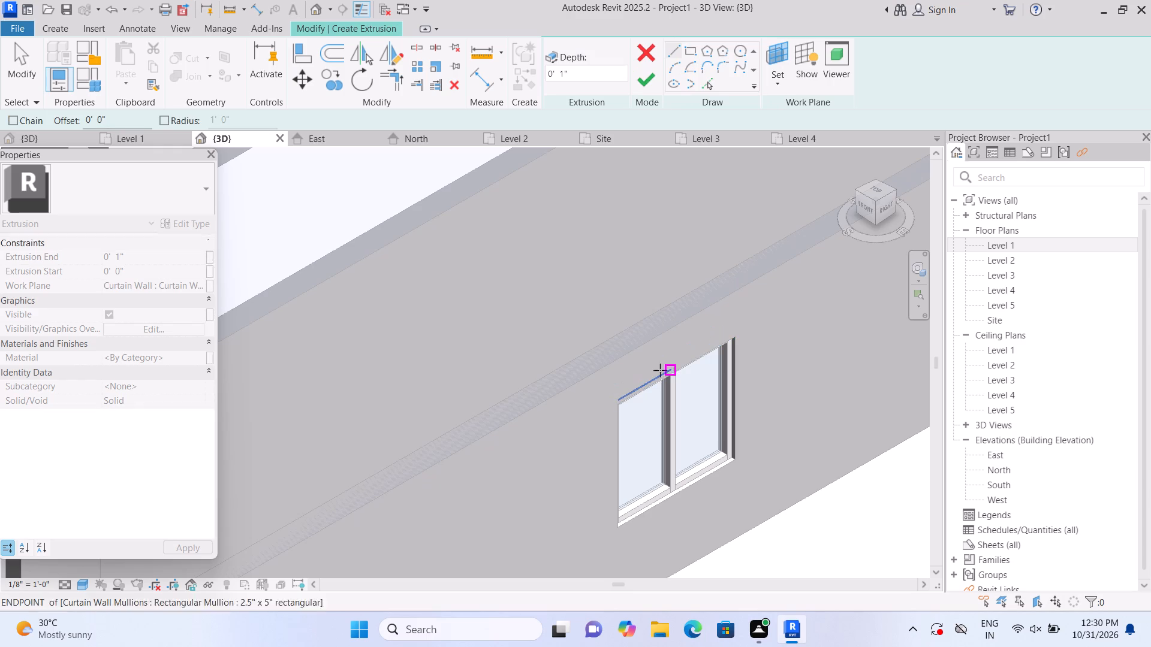
pyautogui.click(689, 50)
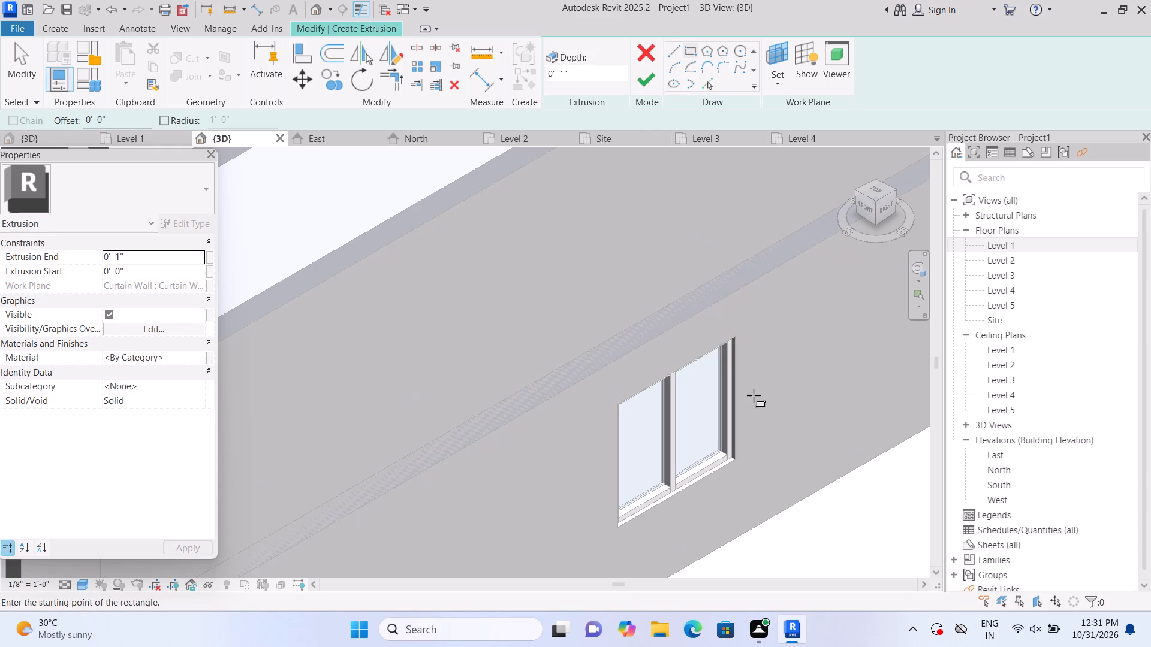
pyautogui.click(750, 326)
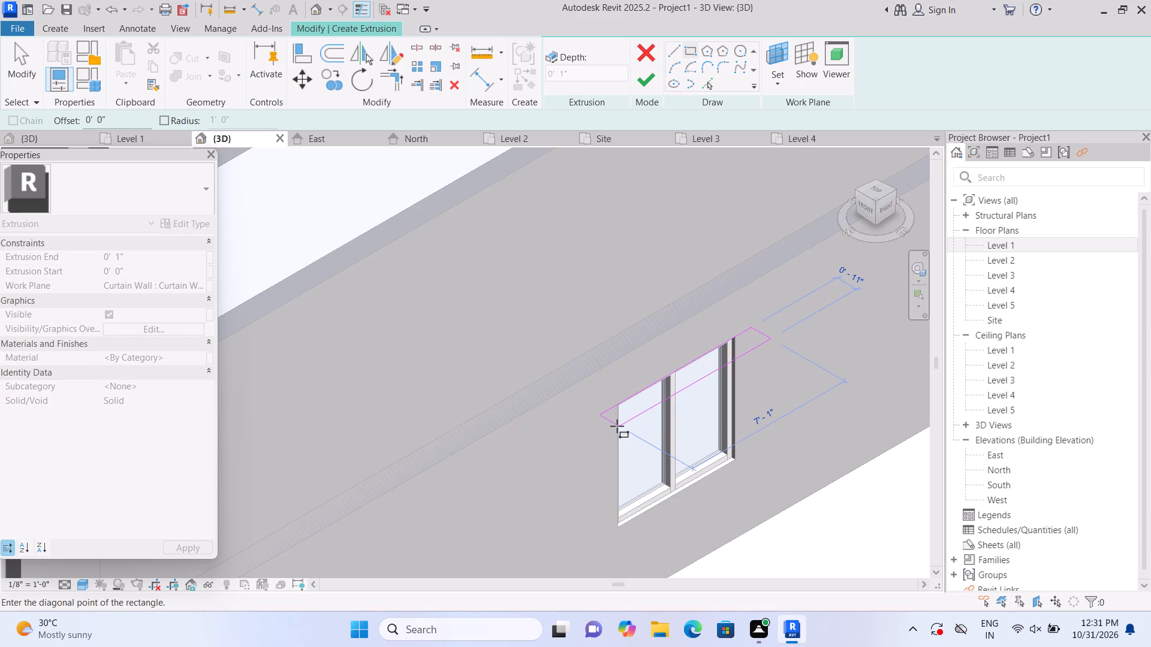
pyautogui.click(617, 426)
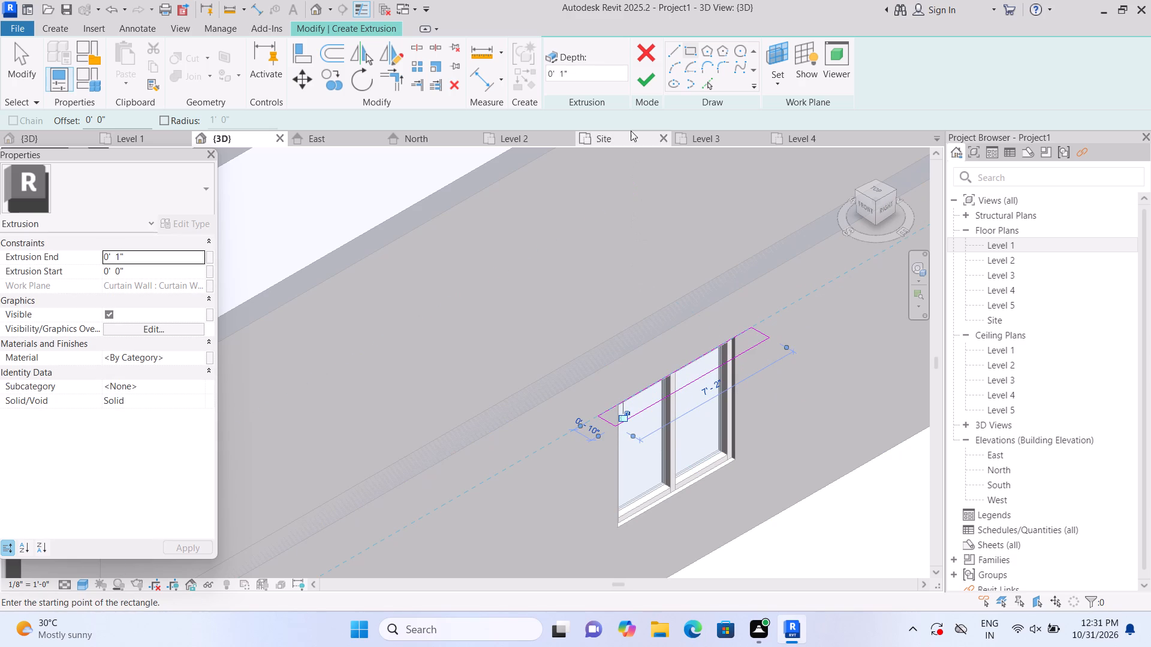
pyautogui.click(635, 87)
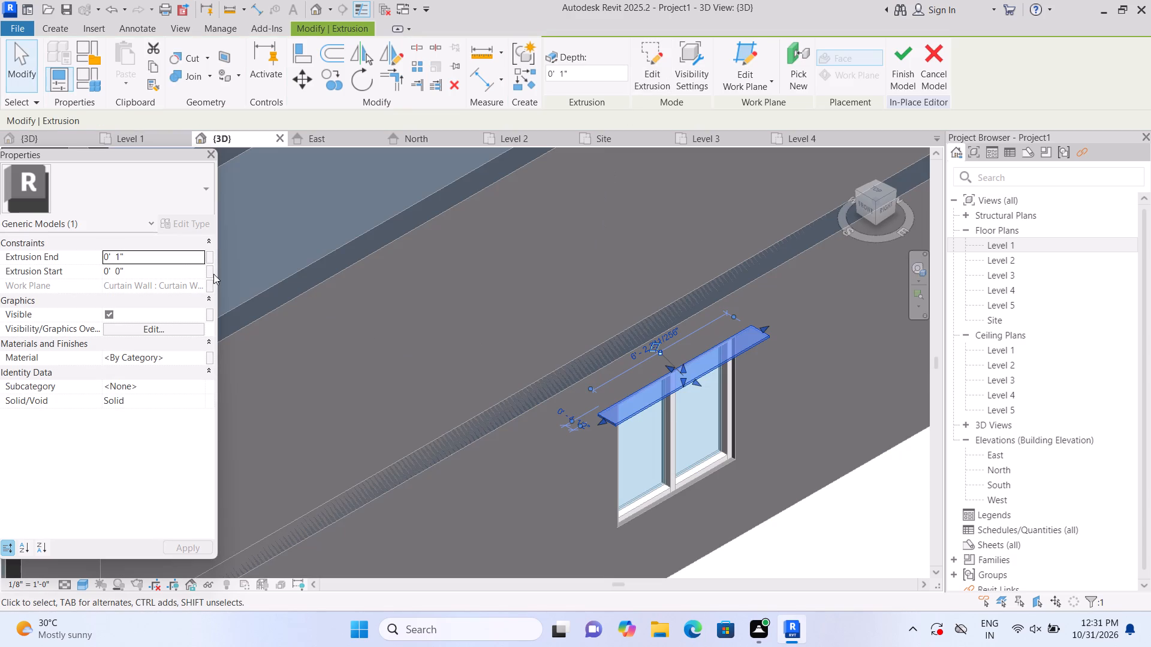
# Set the window canopy's extrusion end to 6".
pyautogui.click(182, 257)
pyautogui.press('BackSpace')
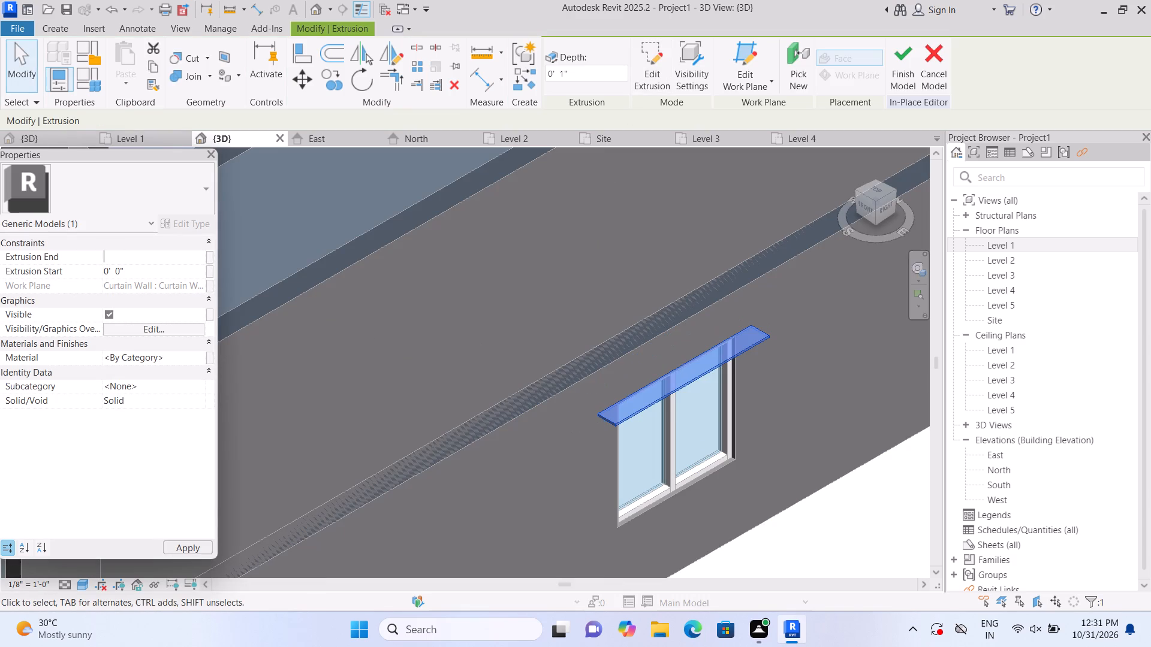
pyautogui.write('6"')
pyautogui.press('Return')
pyautogui.click(783, 543)
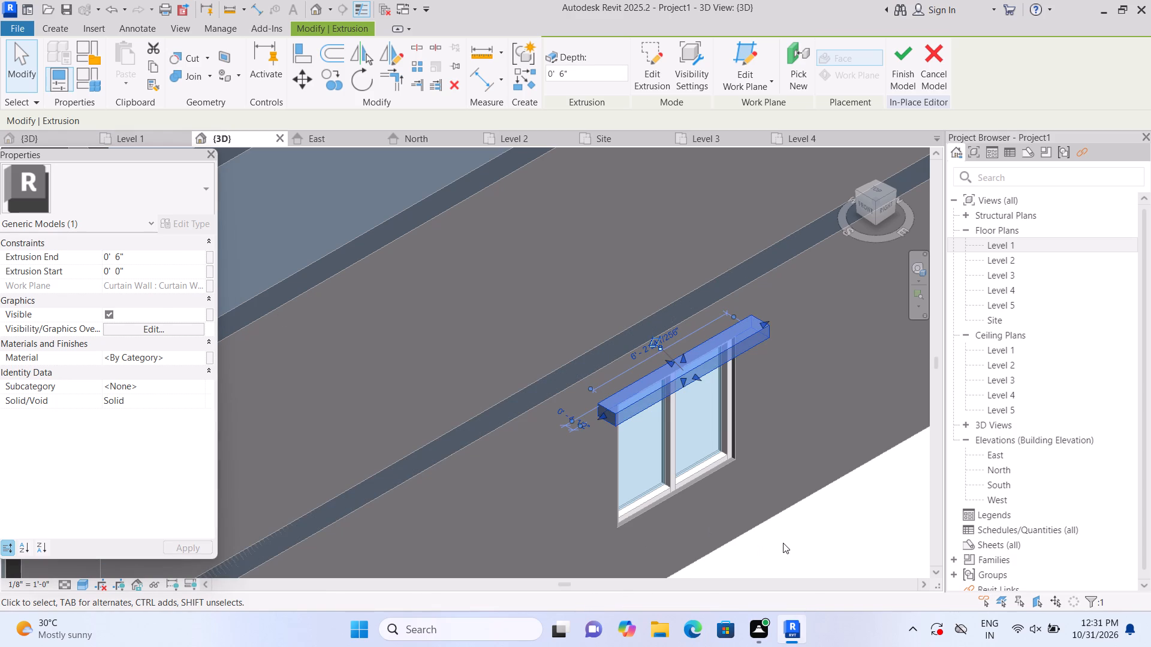
# Stretch the canopy farther out from the east wall and shorten it slightly at its northern end.
pyautogui.click(684, 387)
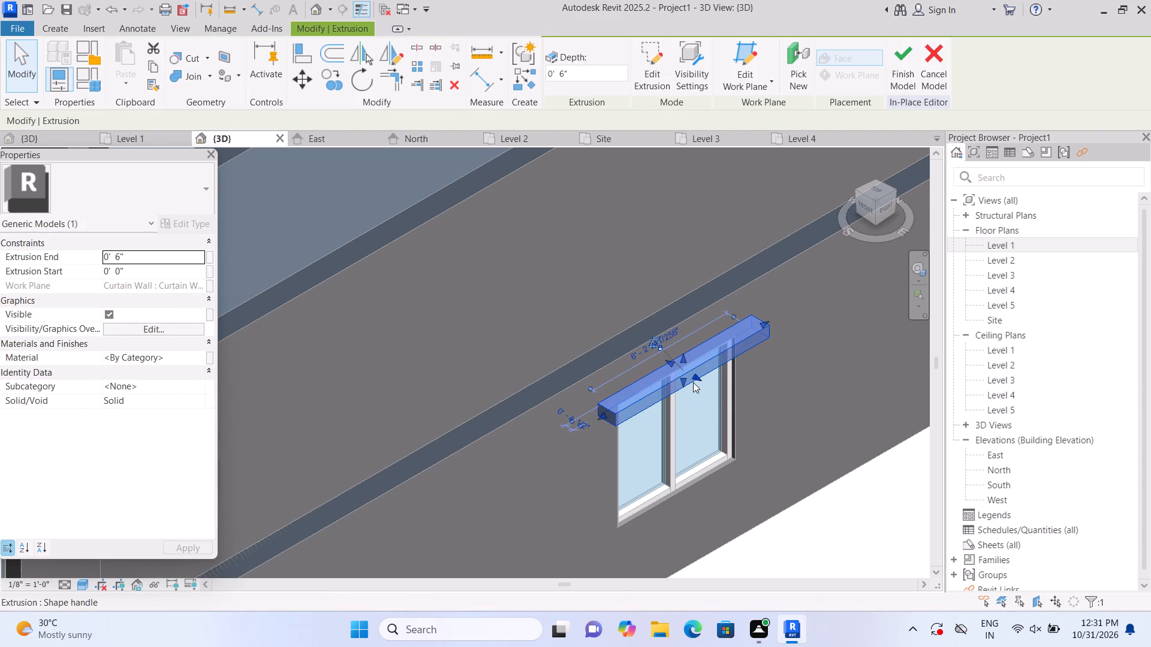
pyautogui.moveTo(694, 376); pyautogui.dragTo(711, 384)
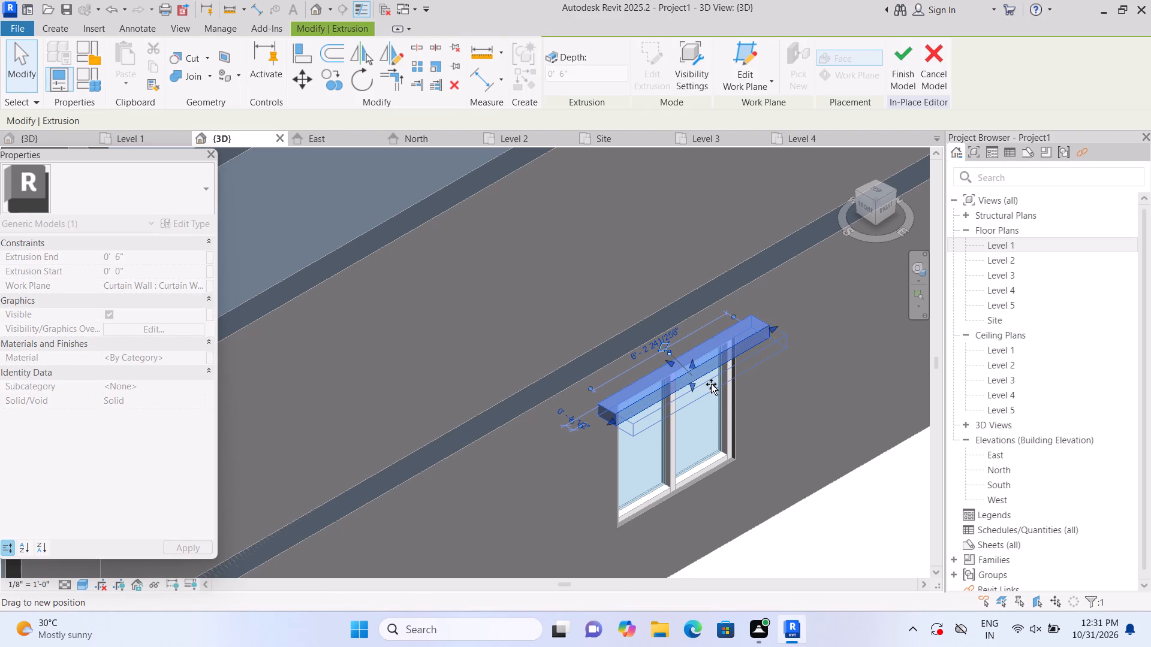
pyautogui.moveTo(711, 384); pyautogui.dragTo(710, 383)
pyautogui.click(876, 507)
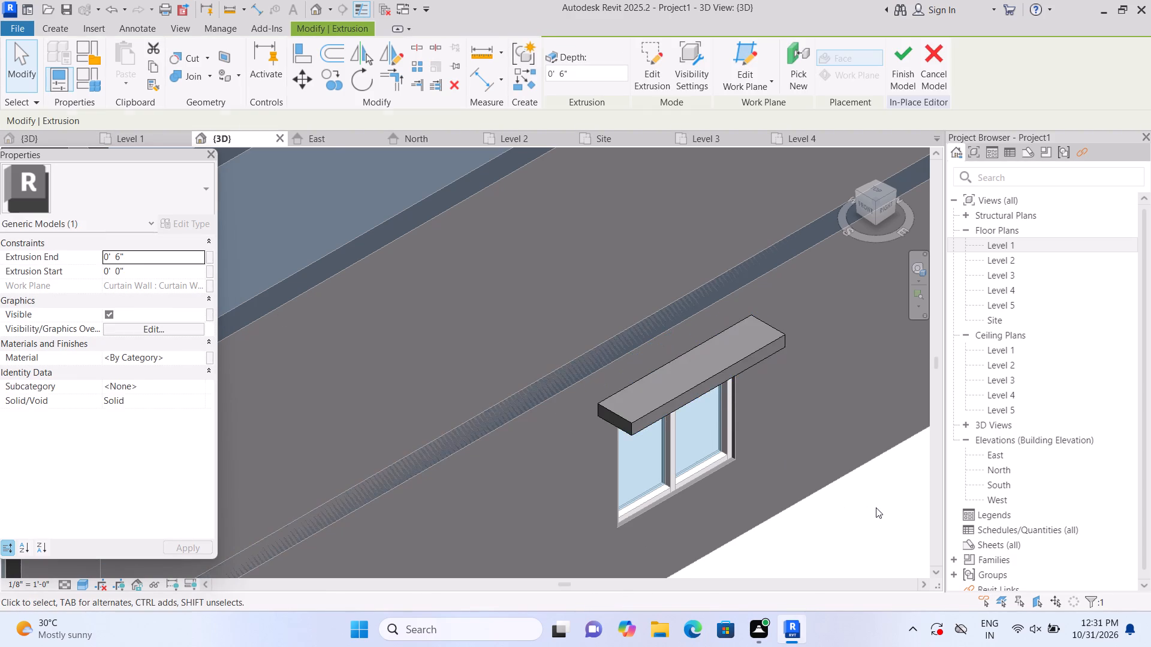
pyautogui.scroll(-2, 866, 500)
pyautogui.scroll(2, 855, 527)
pyautogui.scroll(1, 761, 408)
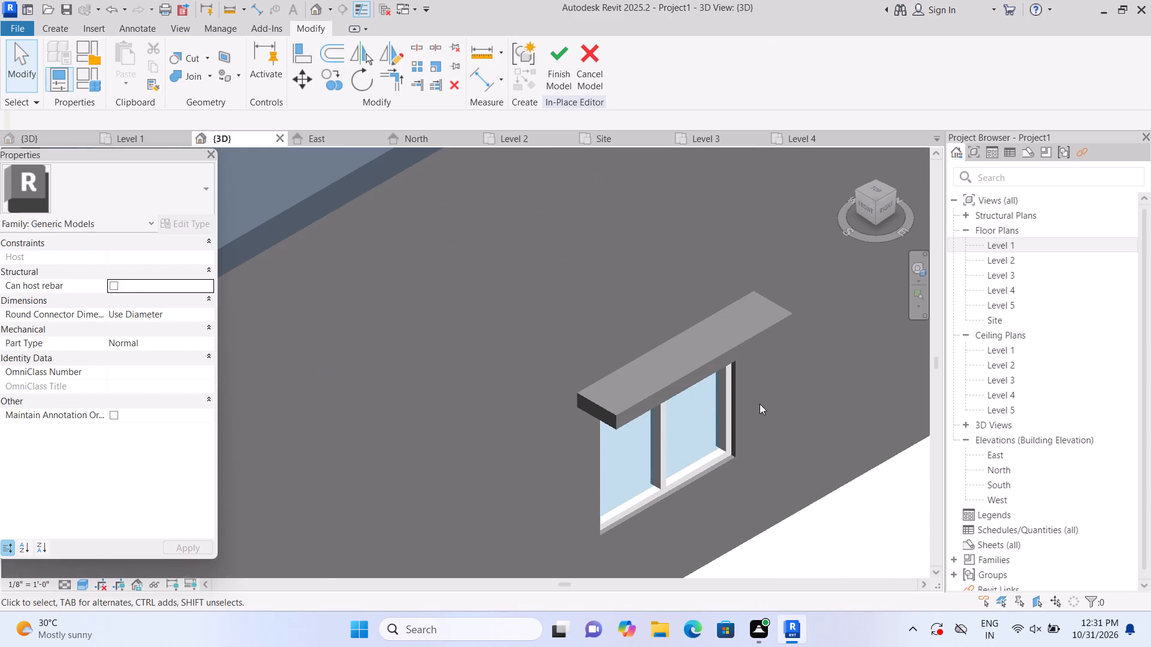
pyautogui.click(727, 371)
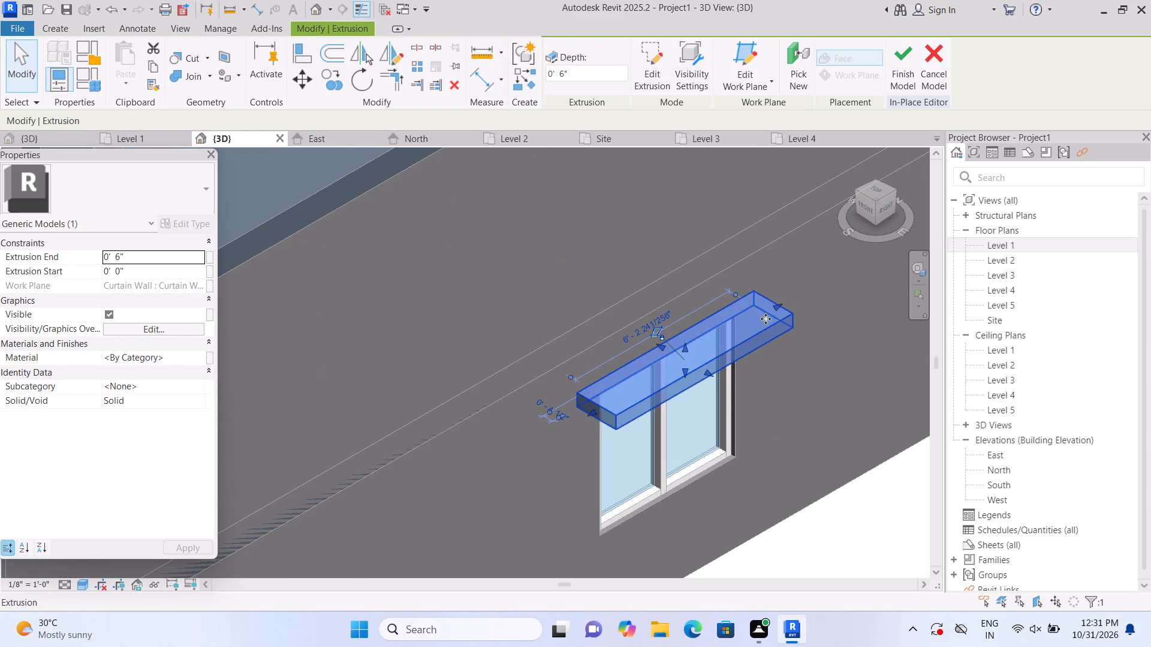
pyautogui.moveTo(778, 305); pyautogui.dragTo(764, 318)
pyautogui.click(837, 526)
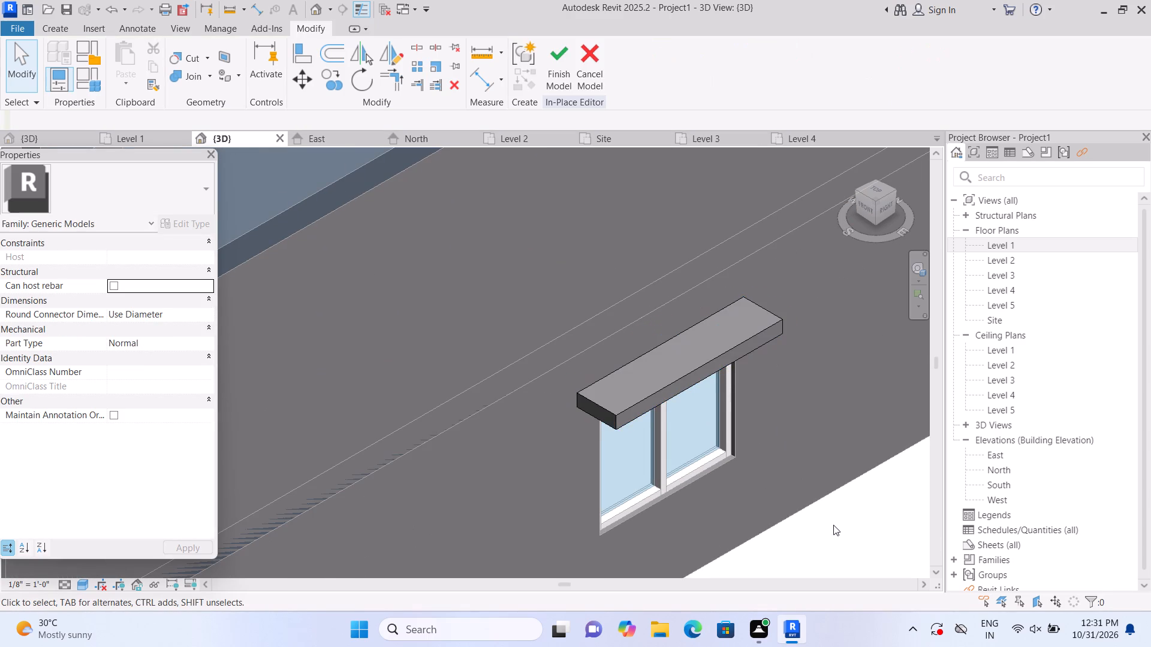
# Open the Level 1 floor plan and finish the in-place canopy model.
pyautogui.scroll(-9, 830, 522)
pyautogui.moveTo(826, 520); pyautogui.dragTo(753, 430, button='middle')
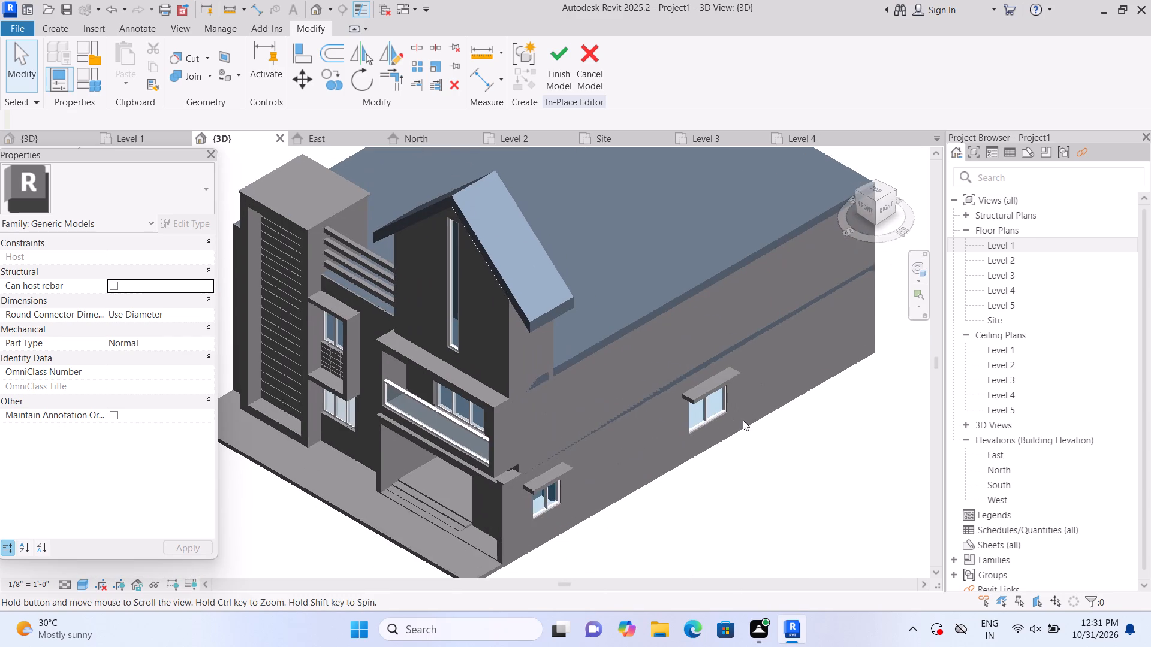
pyautogui.scroll(-1, 743, 420)
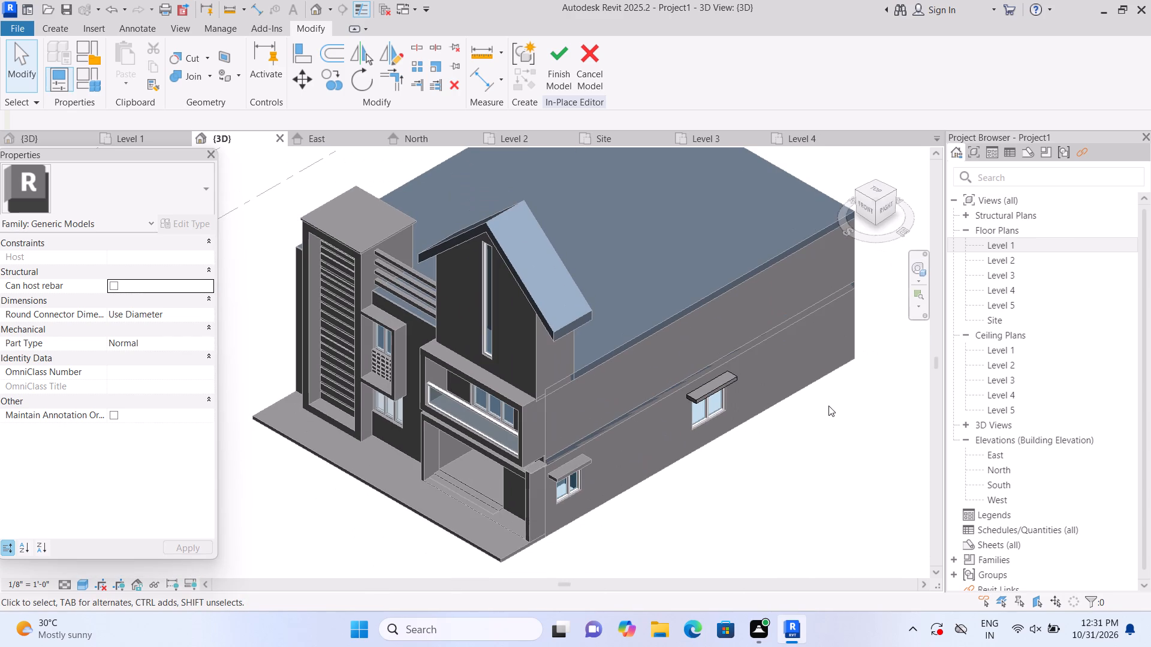
pyautogui.moveTo(828, 409); pyautogui.dragTo(756, 465, button='middle')
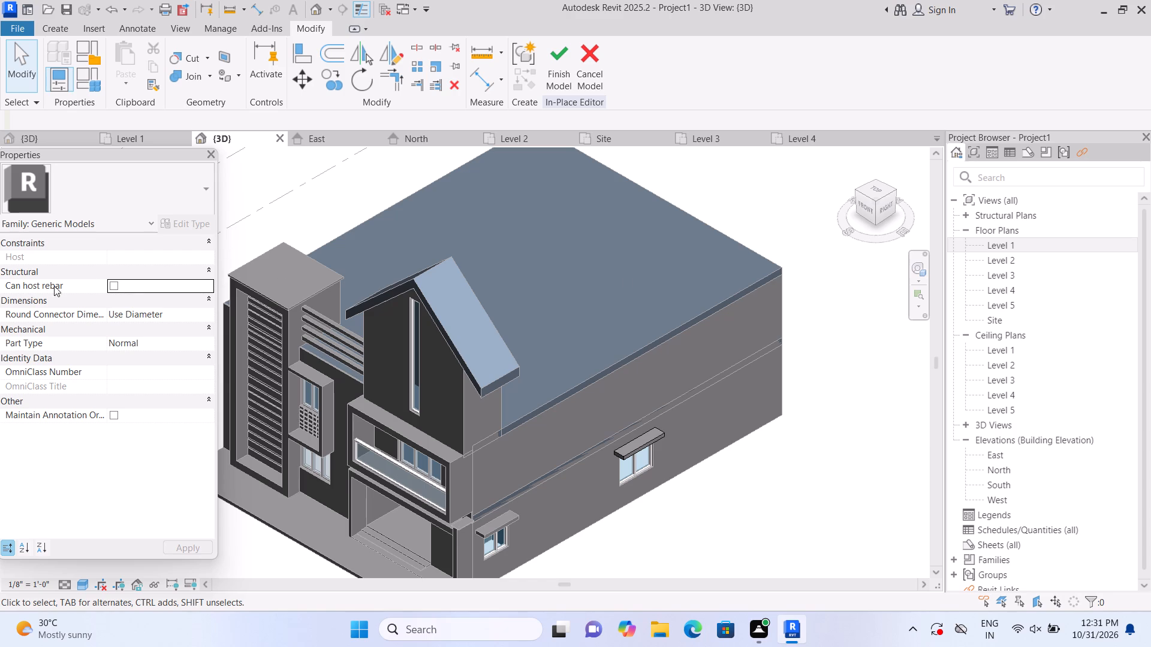
pyautogui.doubleClick(998, 246)
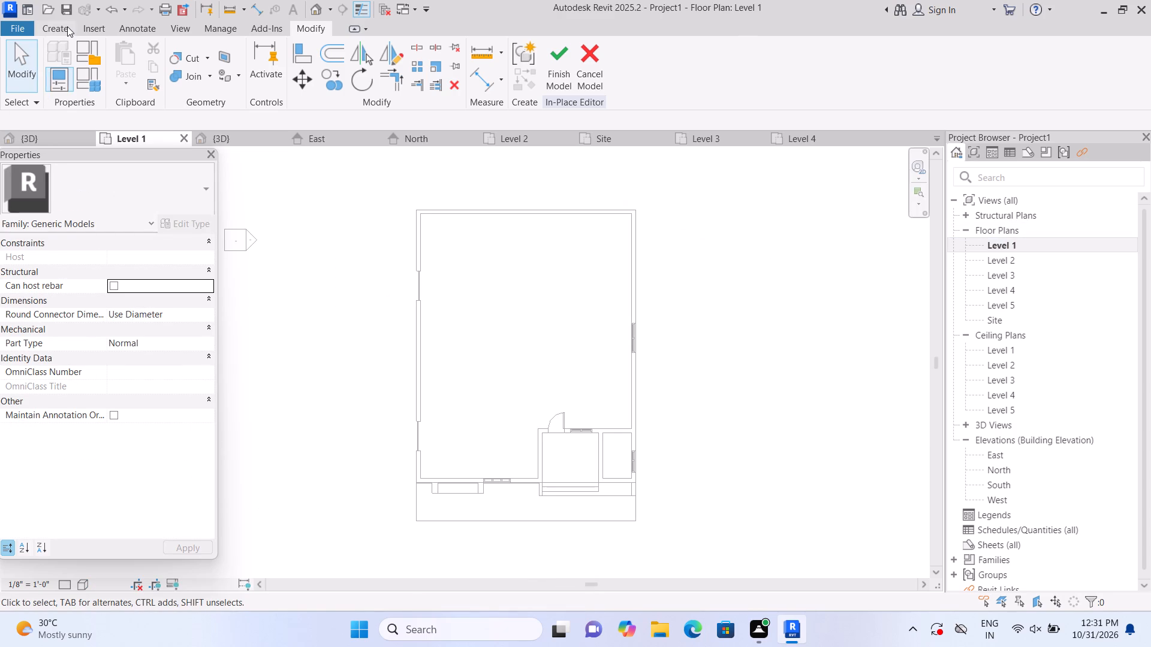
pyautogui.click(564, 73)
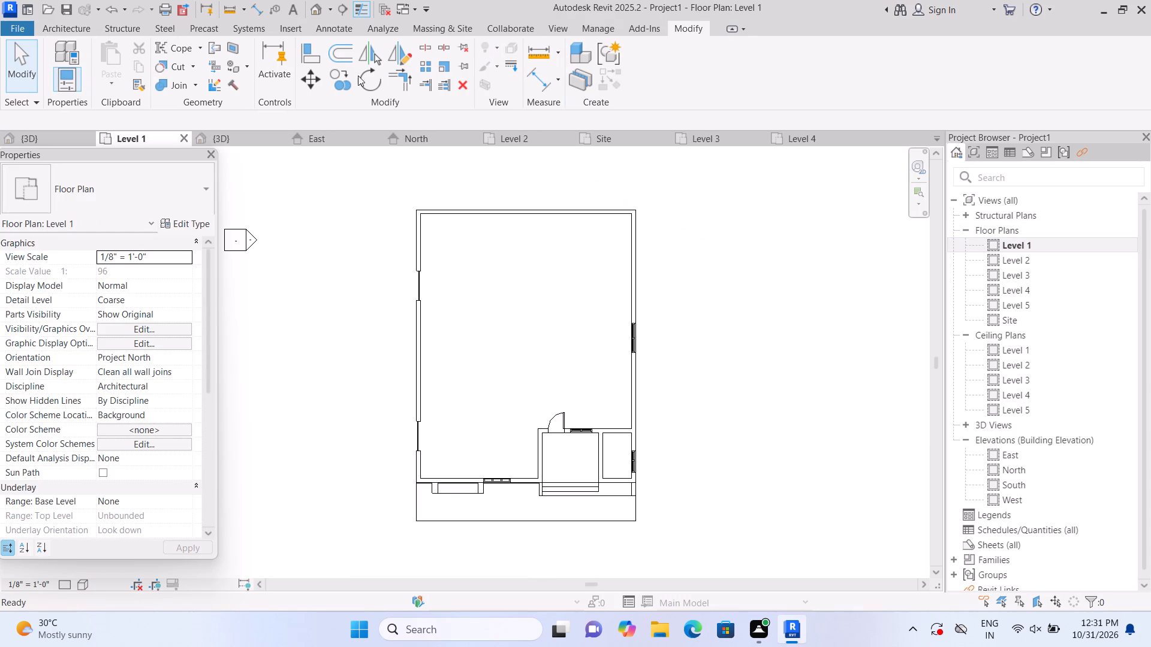
# Draw a Curtain Wall 1 segment 3'-6" long in the Level 1 east wall, starting 2'-0" from the north corner.
pyautogui.click(77, 25)
pyautogui.click(66, 57)
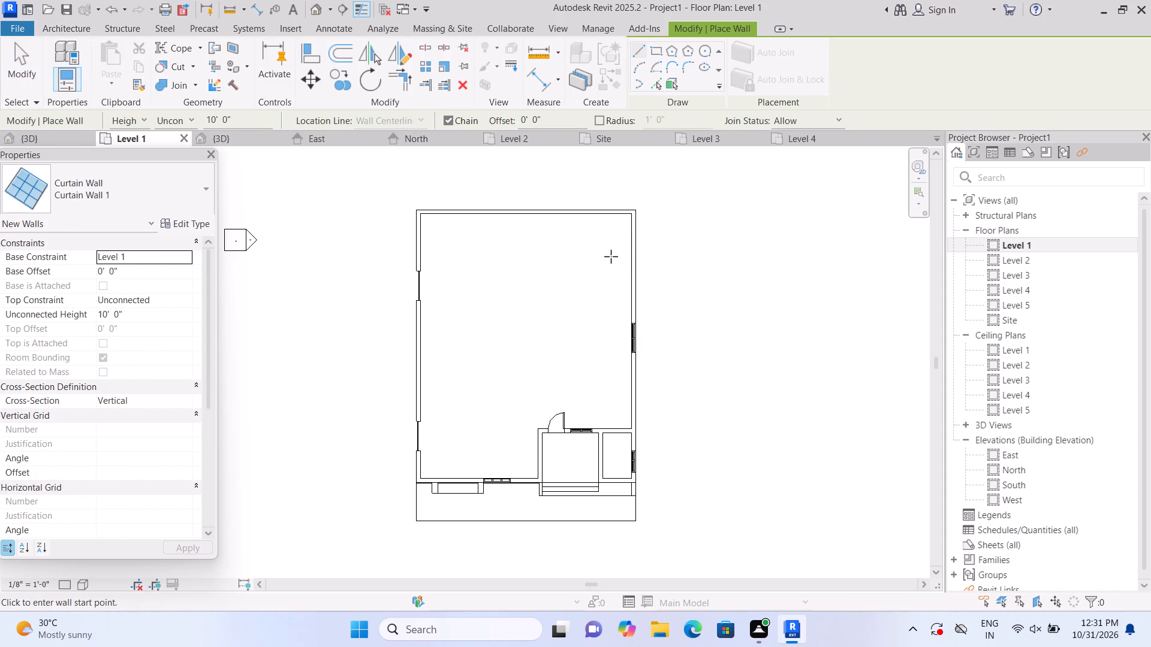
pyautogui.moveTo(615, 261); pyautogui.dragTo(617, 324, button='middle')
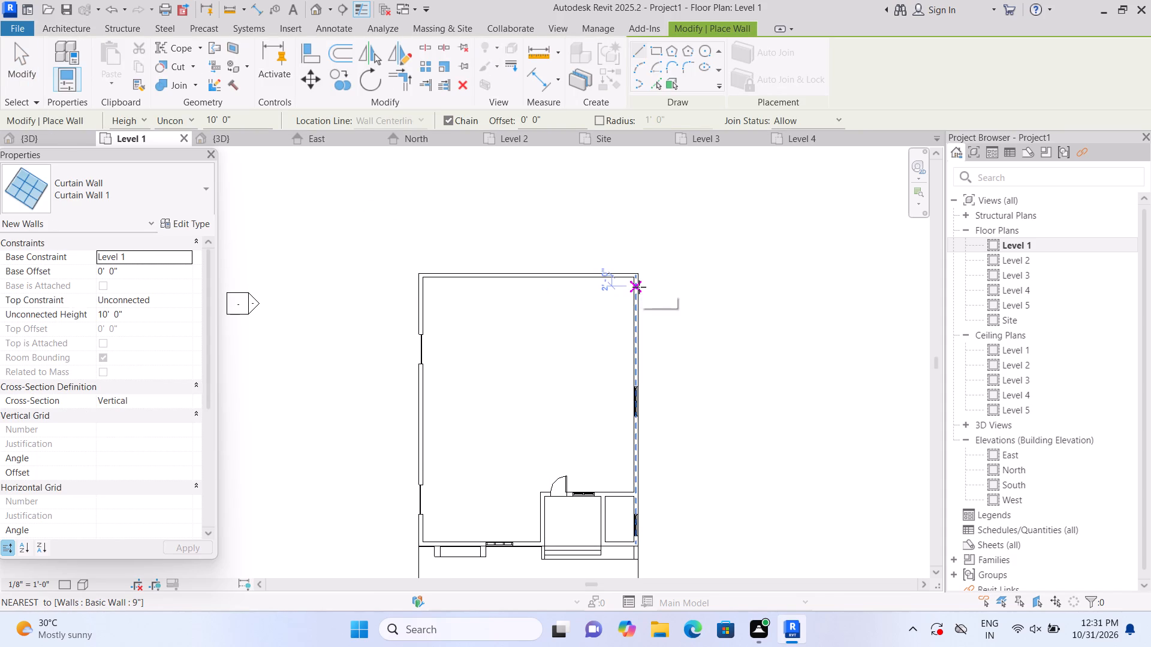
pyautogui.click(639, 287)
pyautogui.click(640, 306)
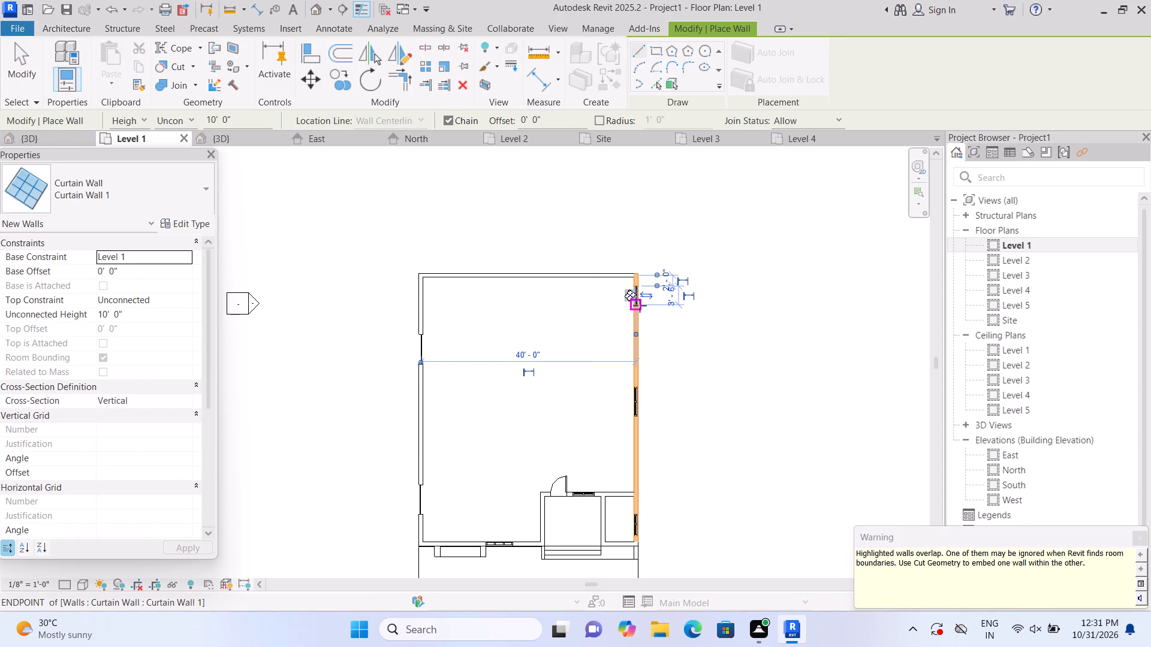
# Cut the east wall with the new curtain wall near its northern end.
pyautogui.click(193, 66)
pyautogui.click(194, 96)
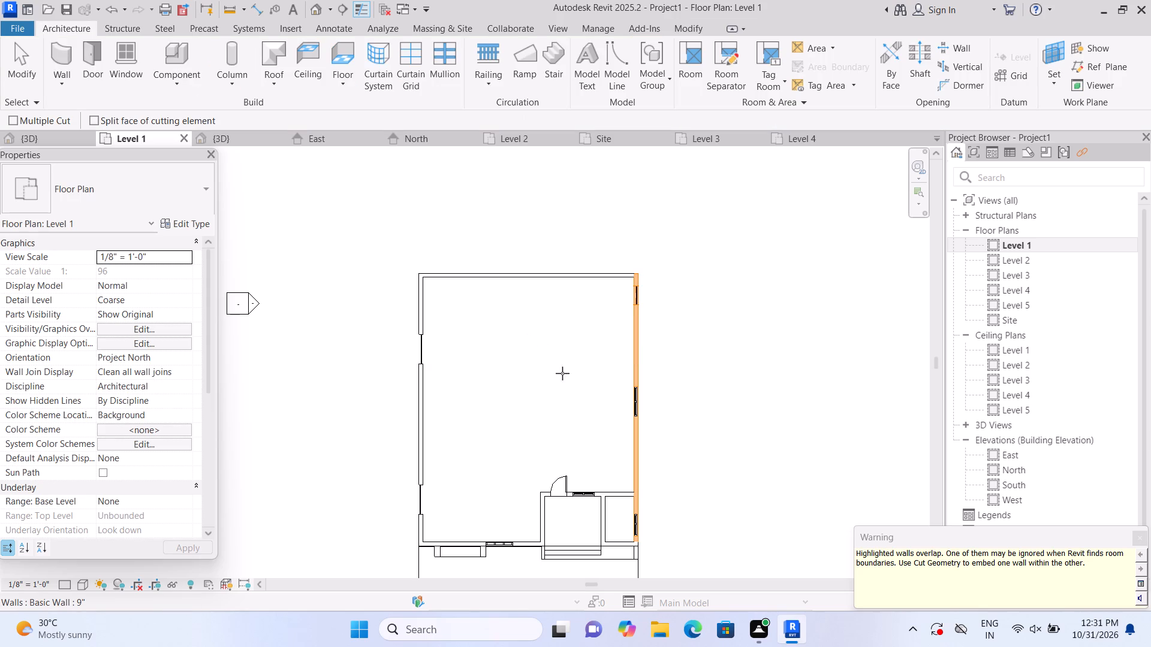
pyautogui.scroll(4, 616, 395)
pyautogui.click(646, 288)
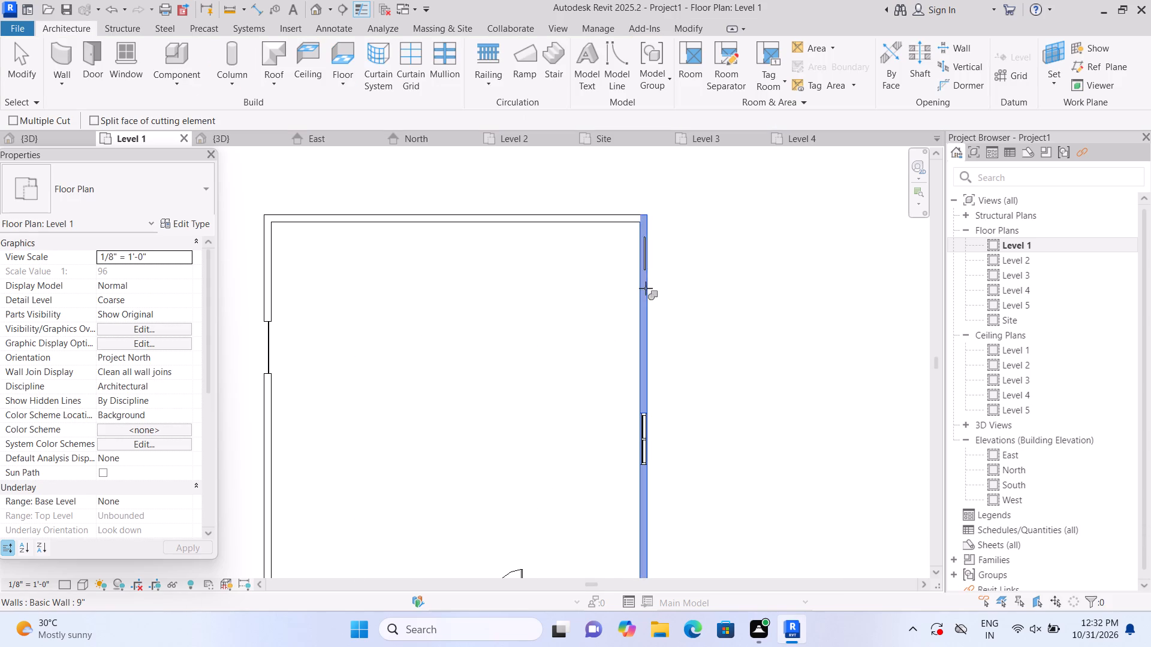
pyautogui.click(642, 252)
pyautogui.scroll(-2, 682, 279)
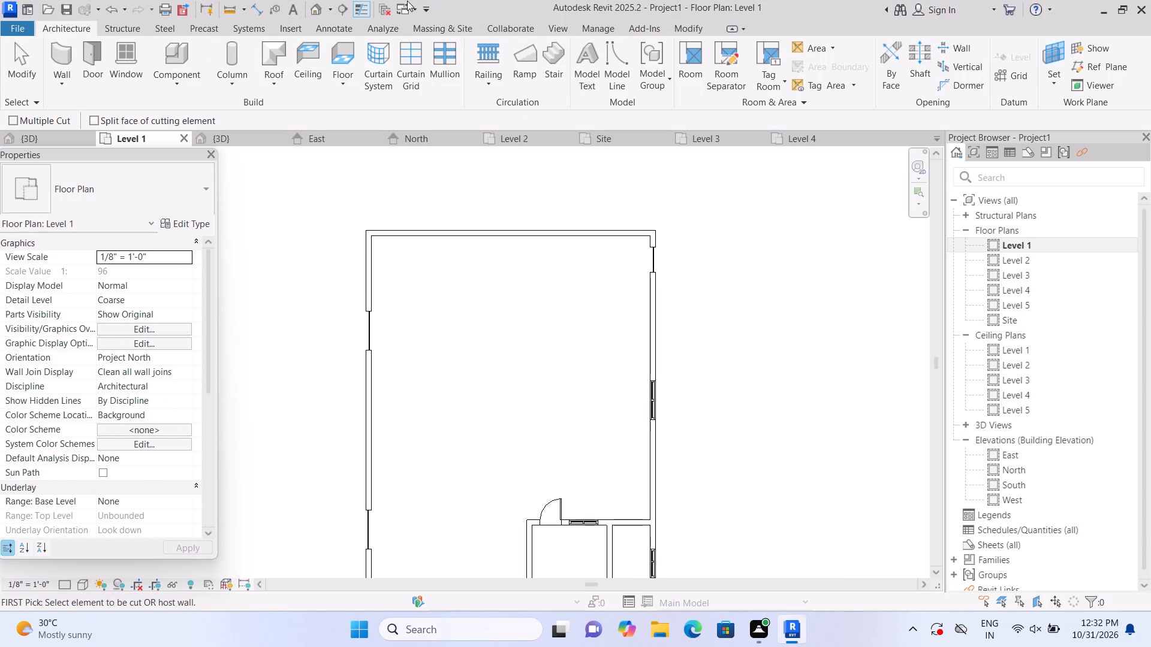
# In the 3D view, reshape the new curtain wall to a base offset of about 3'-6" and a height of about 4'-7 1/2".
pyautogui.click(312, 5)
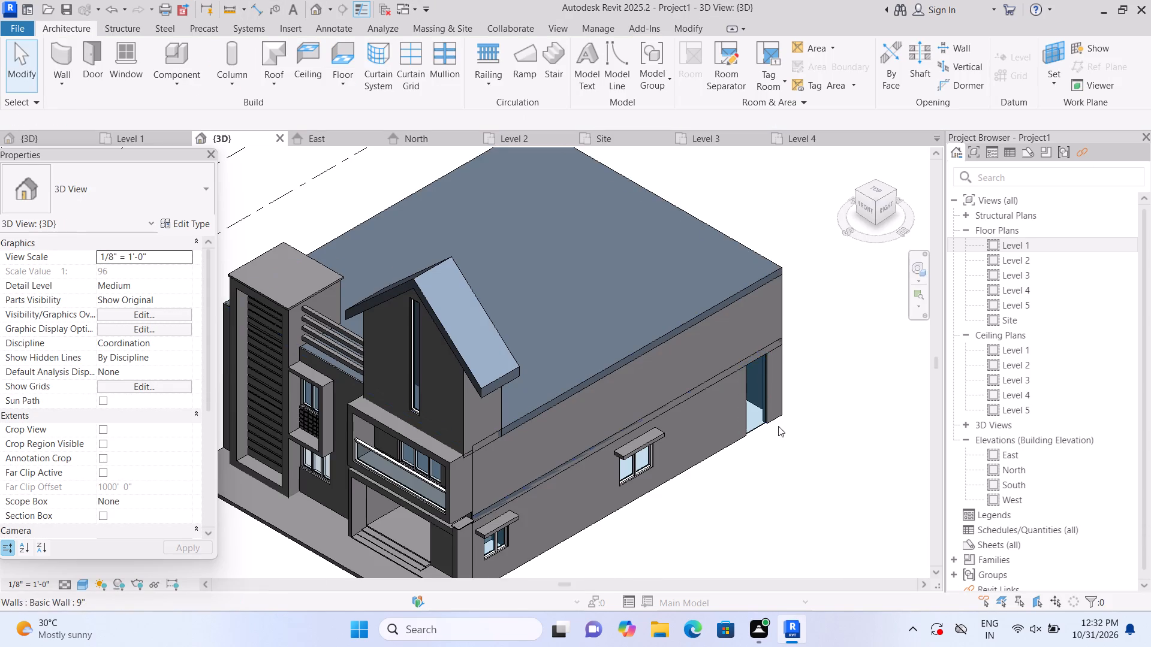
pyautogui.scroll(8, 774, 423)
pyautogui.click(759, 400)
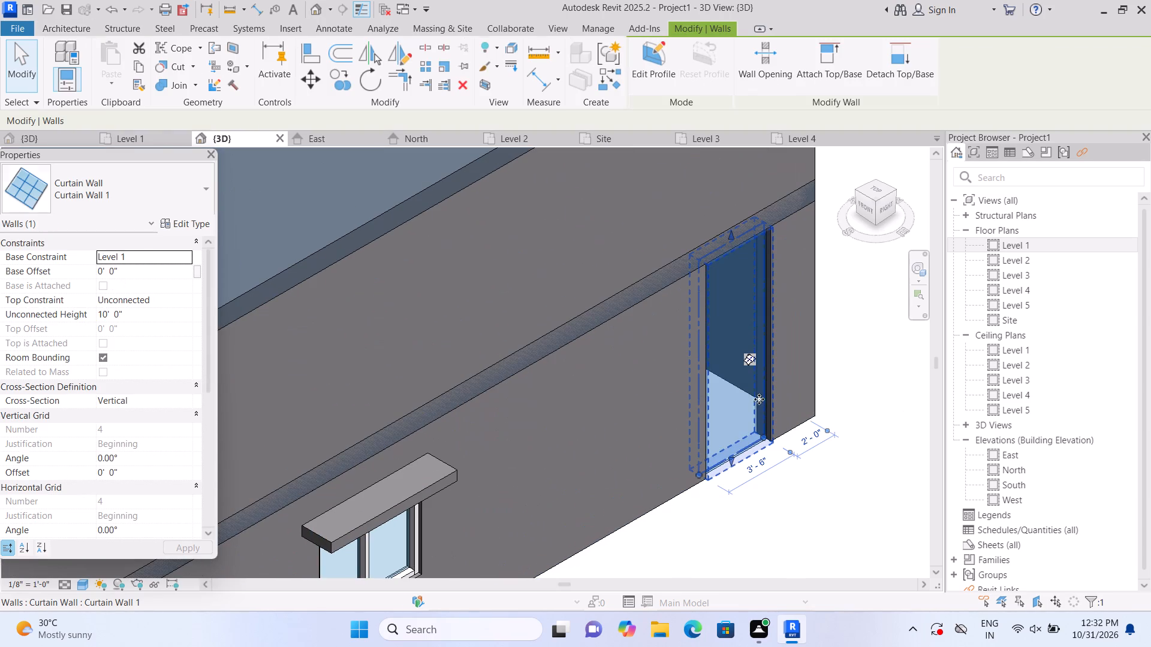
pyautogui.moveTo(730, 235); pyautogui.dragTo(744, 282)
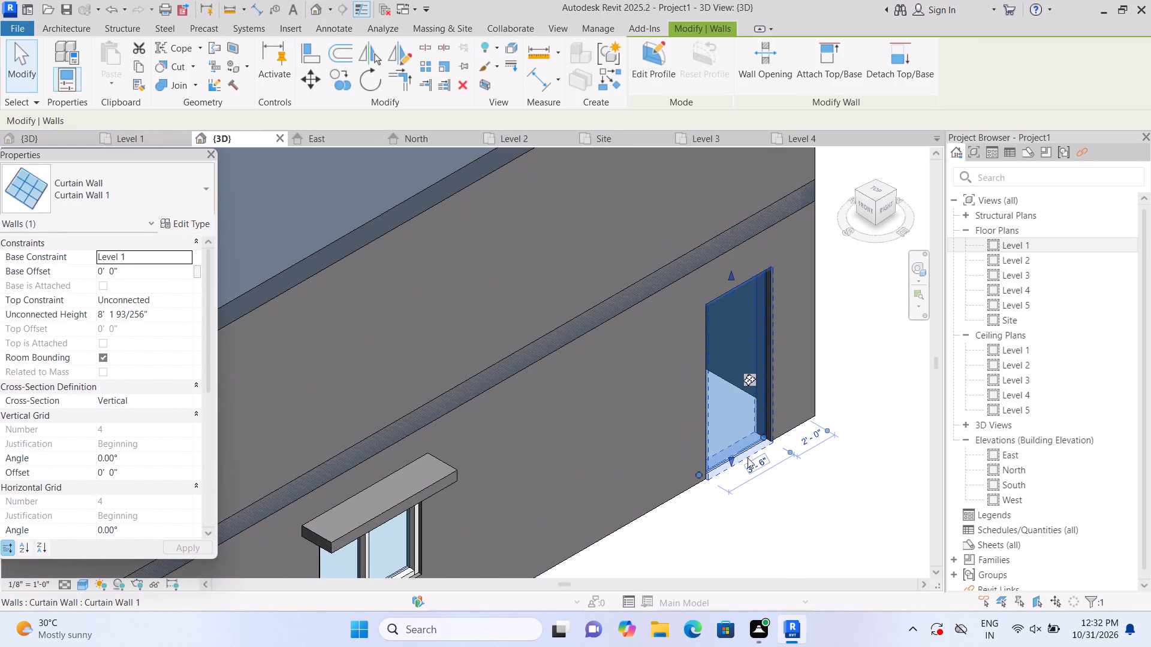
pyautogui.moveTo(731, 461); pyautogui.dragTo(730, 371)
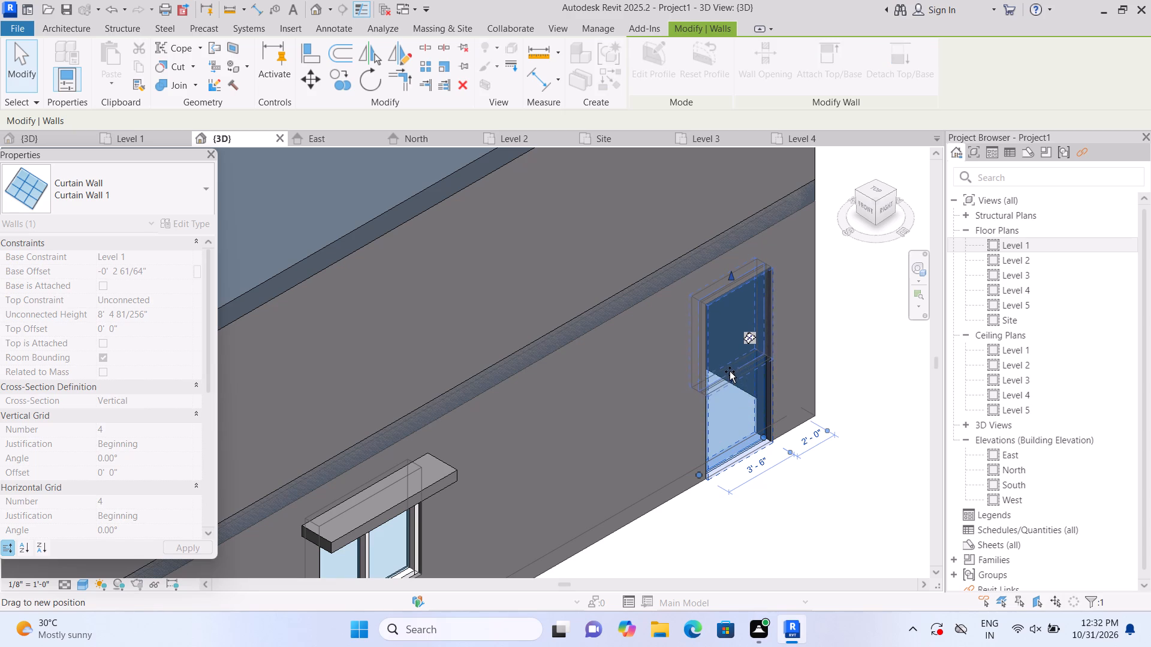
pyautogui.moveTo(730, 371); pyautogui.dragTo(737, 381)
pyautogui.scroll(1, 743, 358)
pyautogui.scroll(-2, 730, 332)
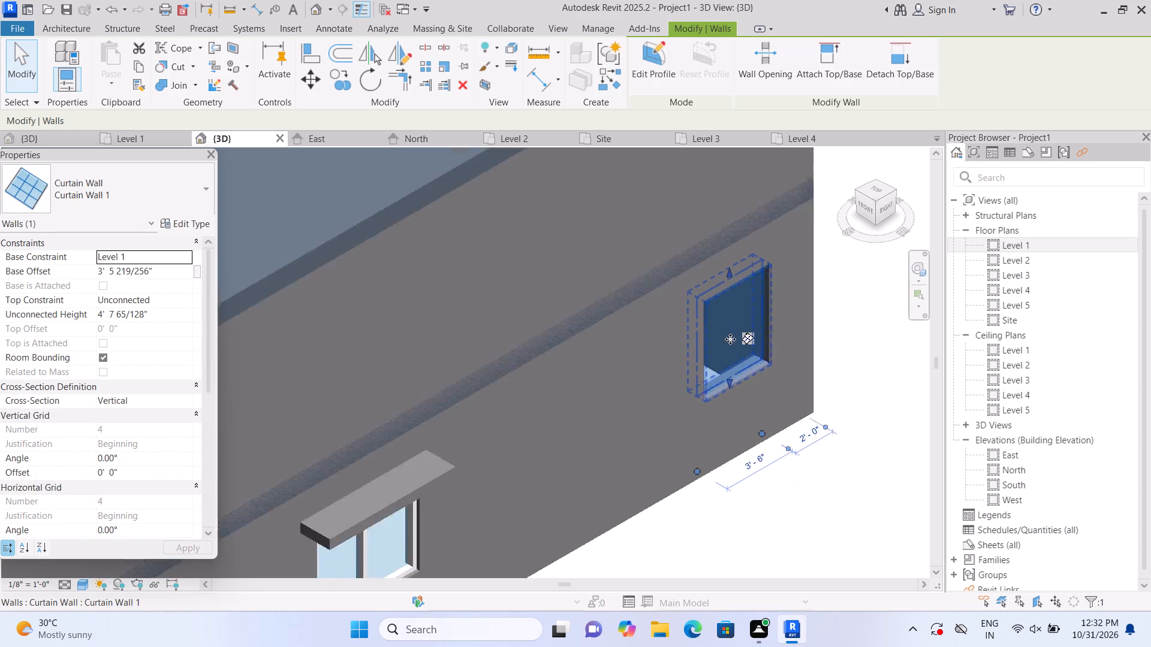
pyautogui.scroll(-1, 730, 339)
pyautogui.click(830, 318)
pyautogui.moveTo(830, 319); pyautogui.dragTo(792, 358, button='middle')
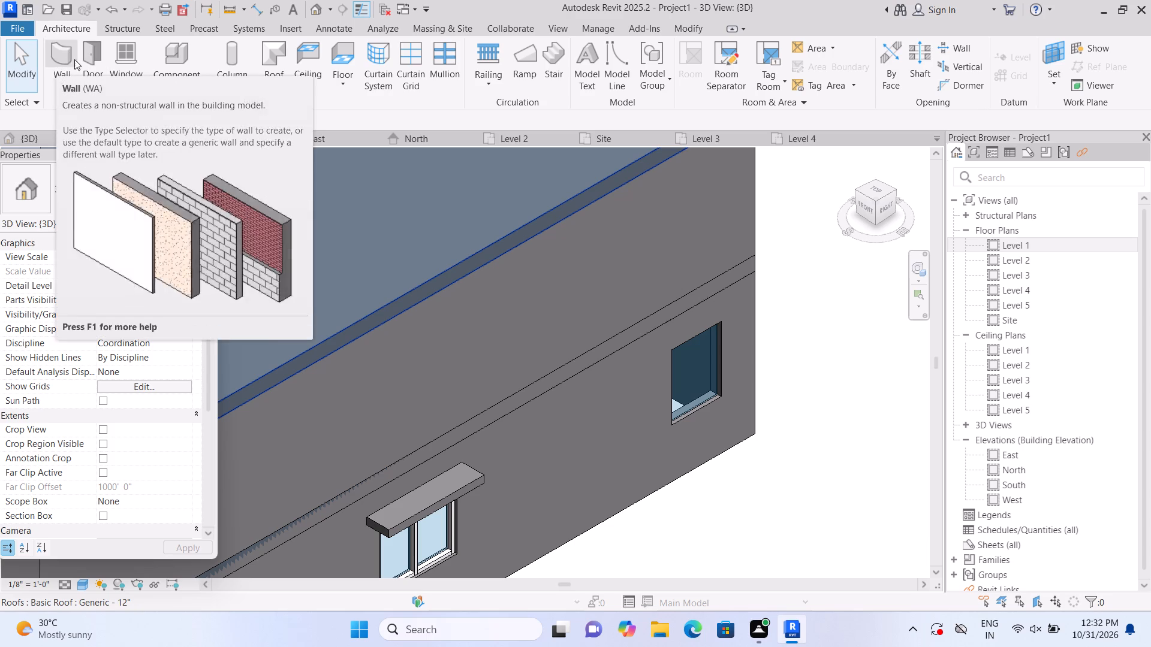
# Add a vertical curtain grid line at the midpoint of the new east window.
pyautogui.click(409, 83)
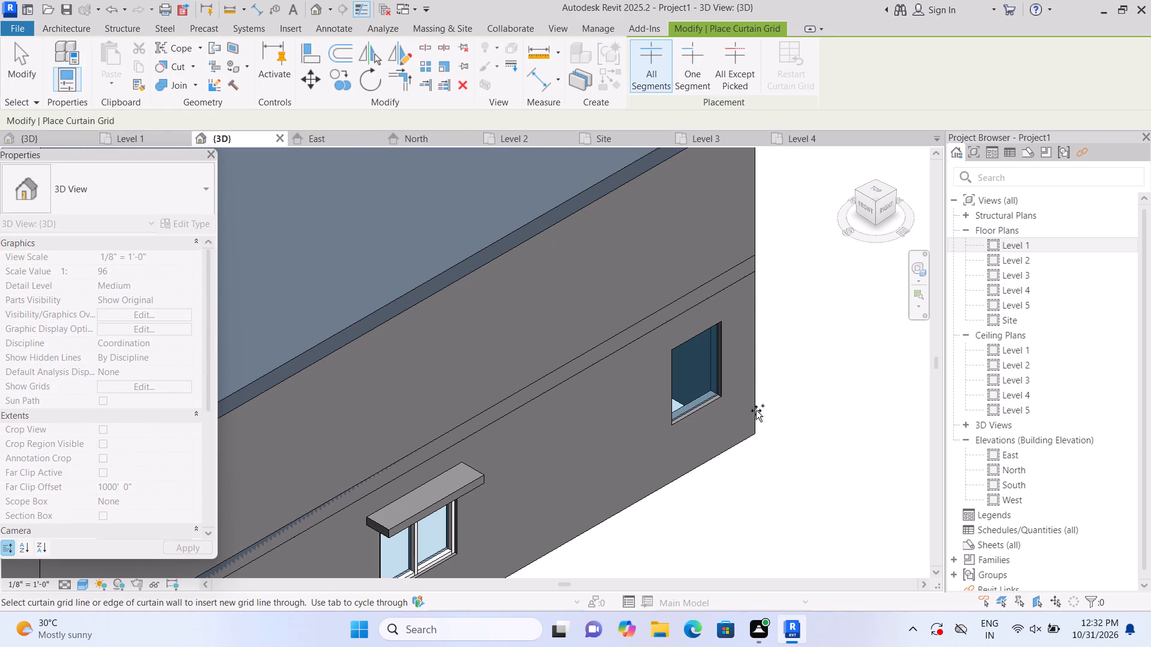
pyautogui.scroll(1, 738, 398)
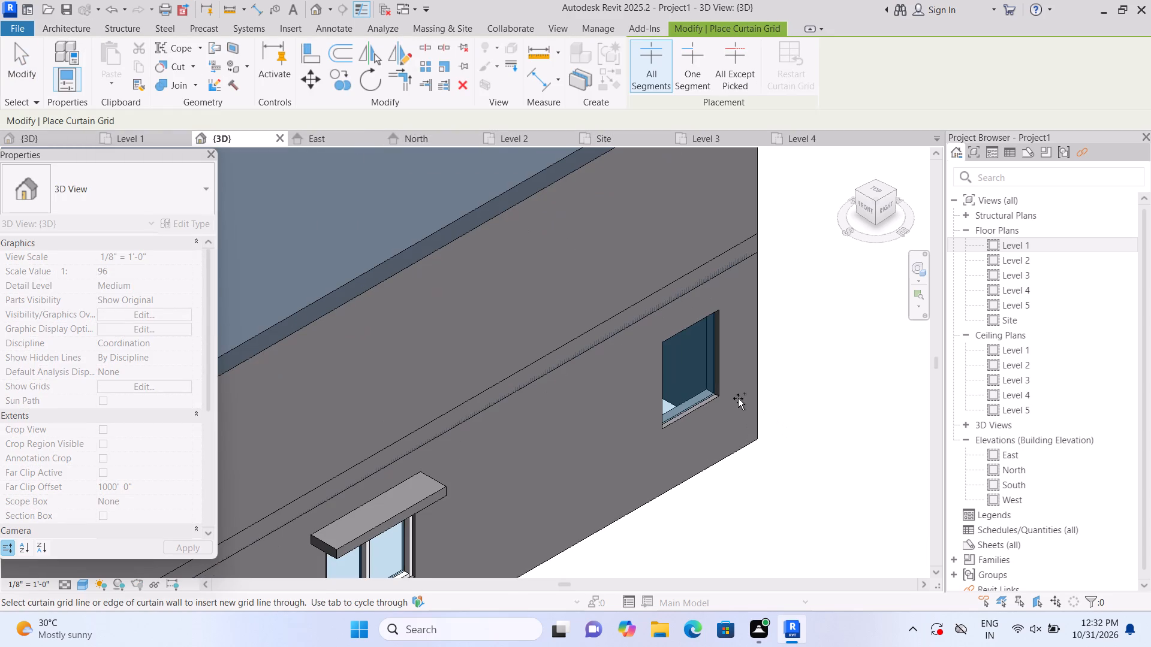
pyautogui.scroll(3, 704, 375)
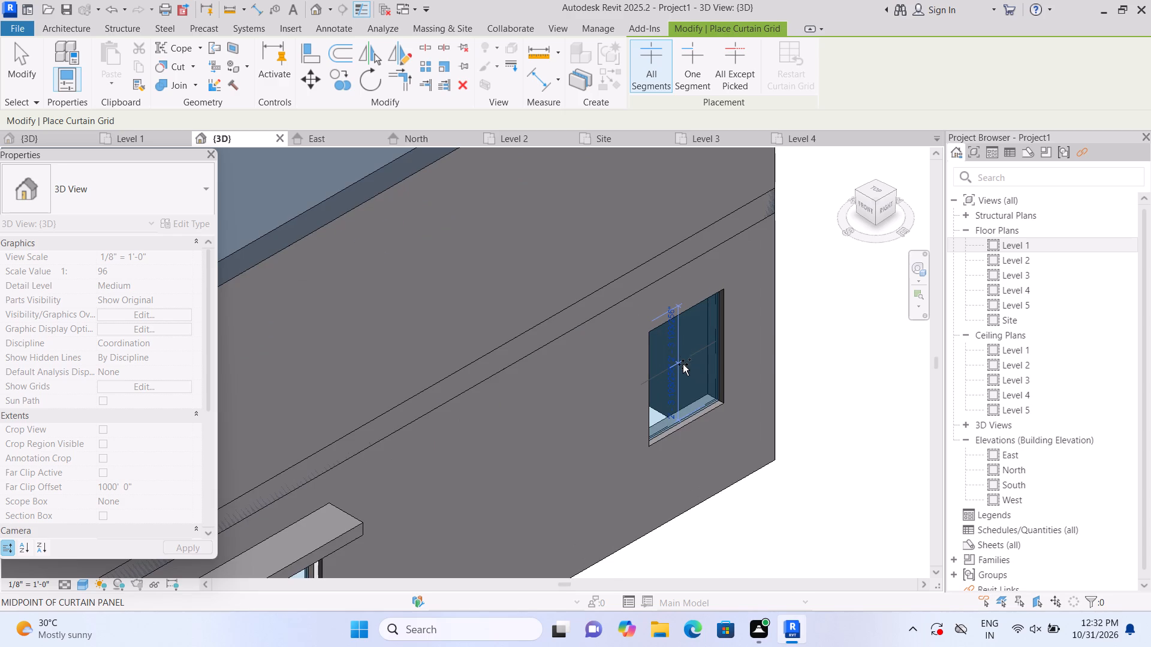
pyautogui.doubleClick(683, 310)
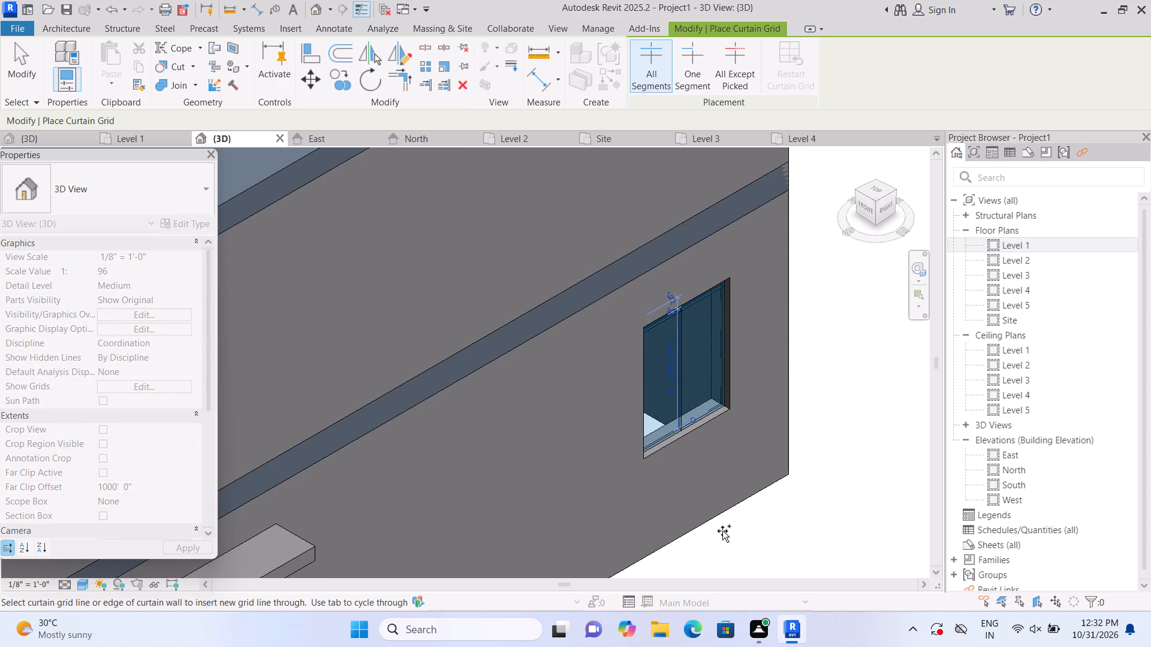
pyautogui.press('Escape')
pyautogui.press('Escape')
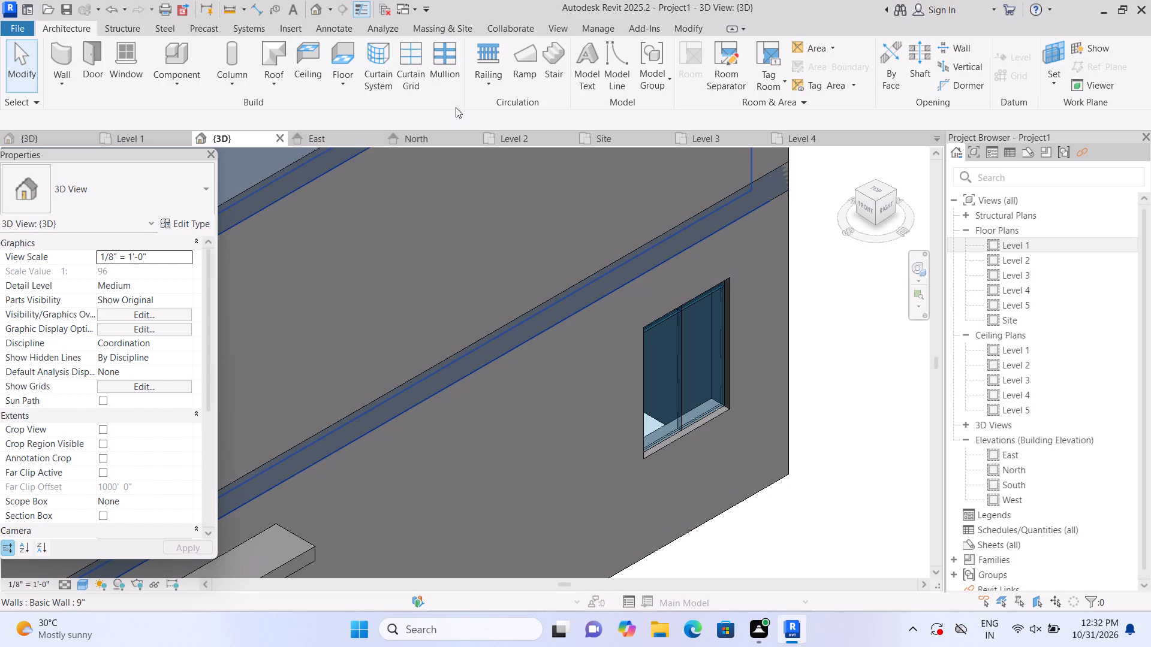
# Place 2.5" x 5" rectangular mullions on the new window's central grid line and its outer edges.
pyautogui.click(458, 73)
pyautogui.click(680, 380)
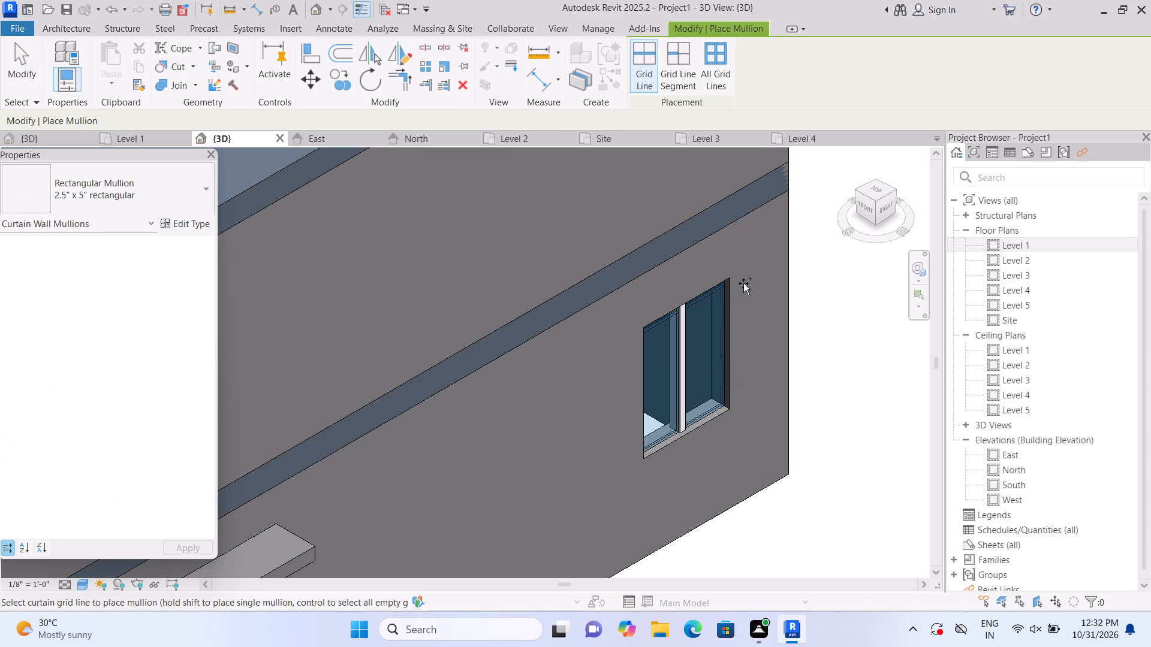
pyautogui.click(720, 289)
pyautogui.click(718, 328)
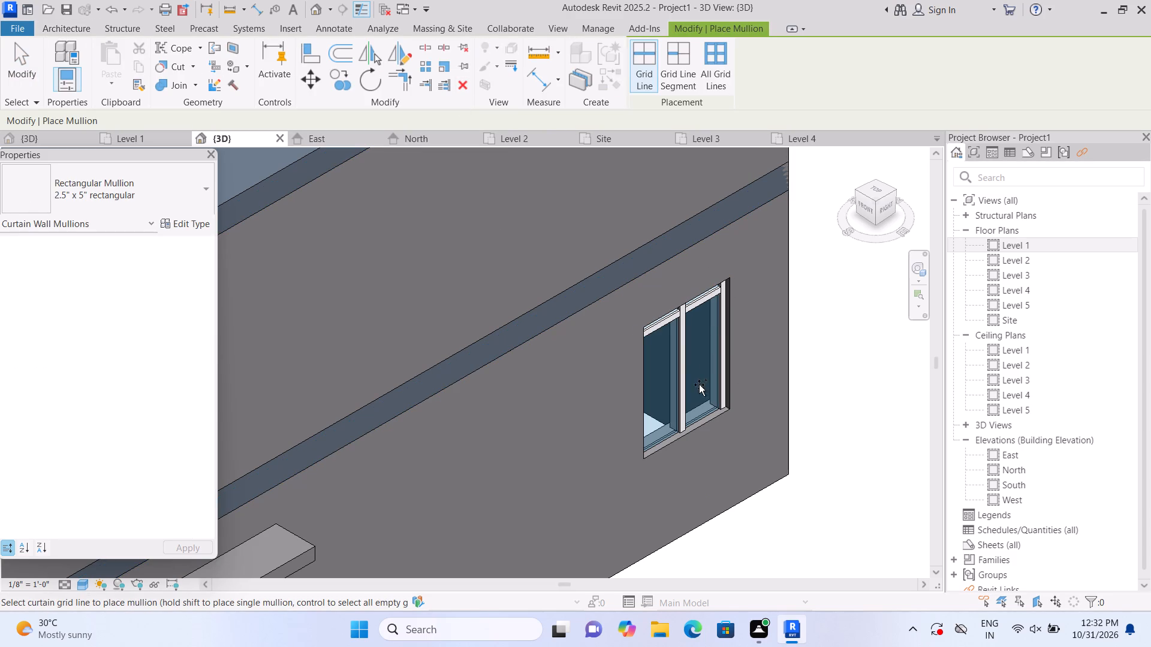
pyautogui.click(699, 405)
pyautogui.click(647, 410)
pyautogui.press('Escape')
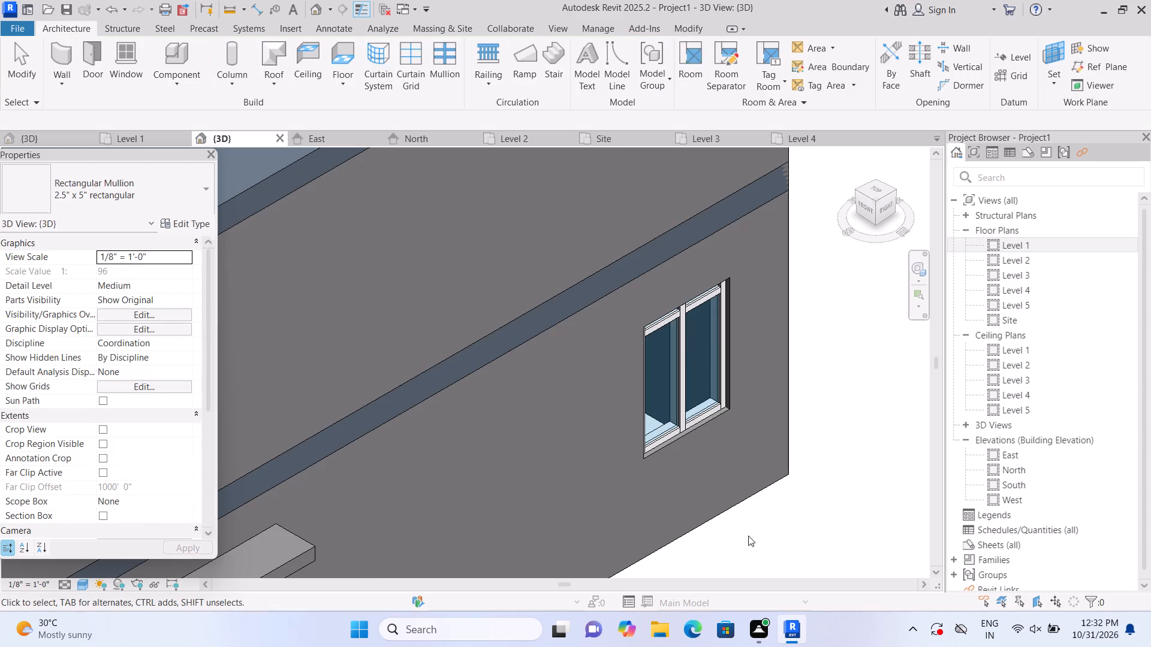
# Start an in-place model in the Generic Models category, keeping the default name and dismissing the save reminder.
pyautogui.scroll(-8, 748, 535)
pyautogui.moveTo(751, 545); pyautogui.dragTo(731, 445, button='middle')
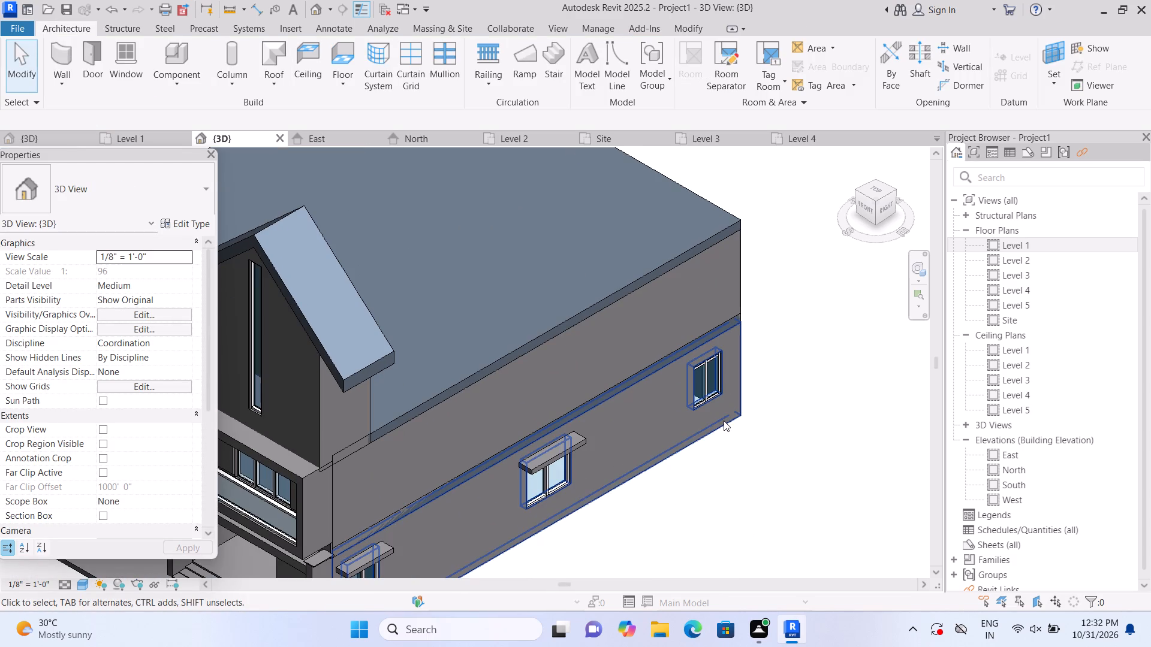
pyautogui.moveTo(749, 459); pyautogui.dragTo(712, 521, button='middle')
pyautogui.scroll(2, 698, 504)
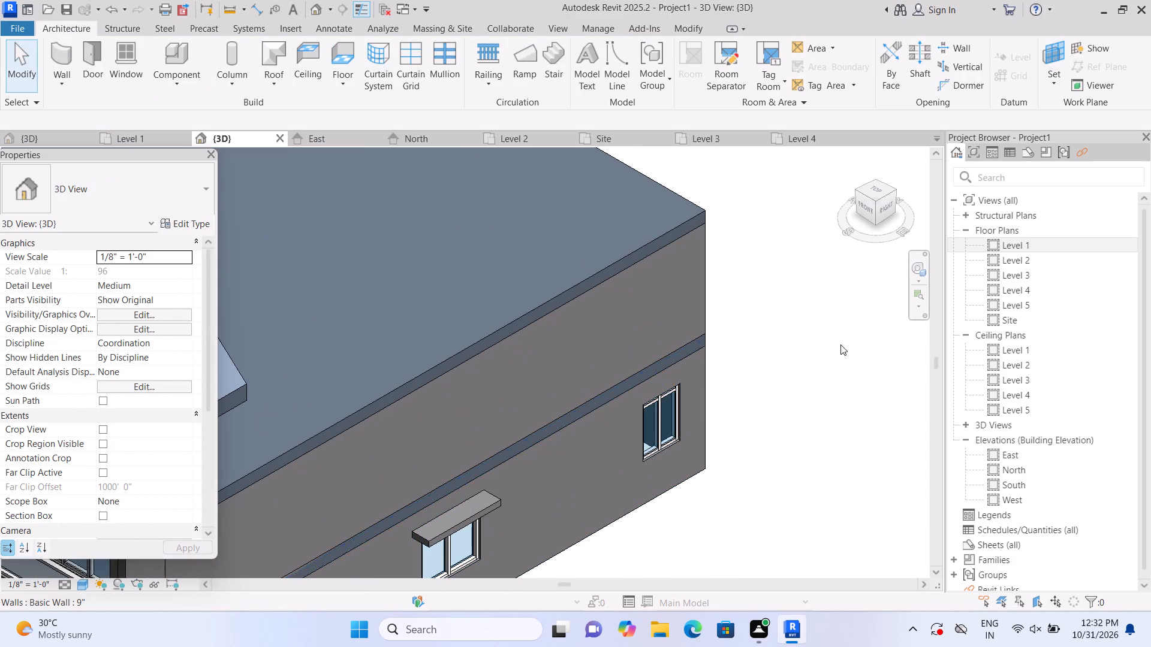
pyautogui.doubleClick(180, 80)
pyautogui.click(181, 83)
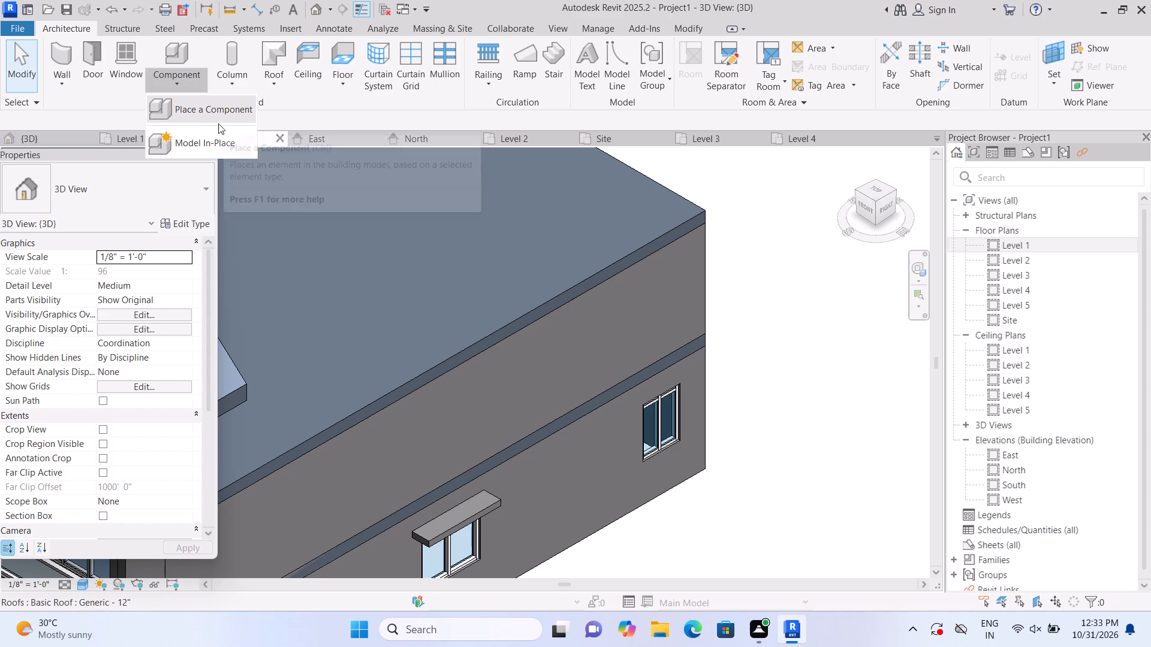
pyautogui.click(218, 137)
pyautogui.click(692, 195)
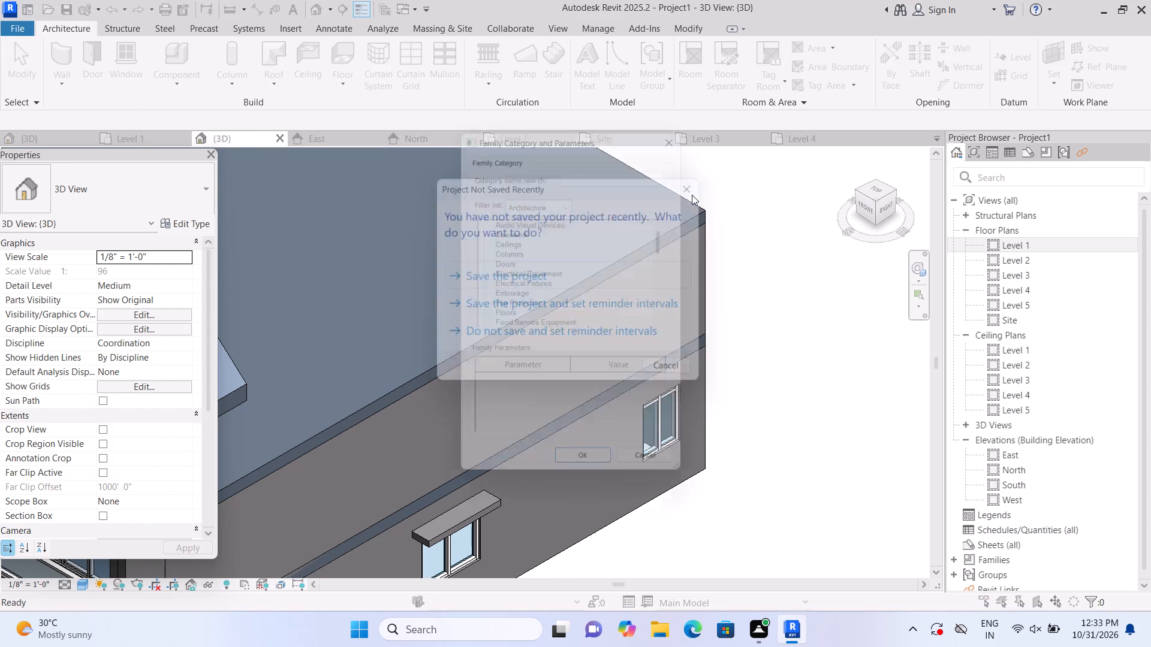
pyautogui.scroll(-6, 633, 252)
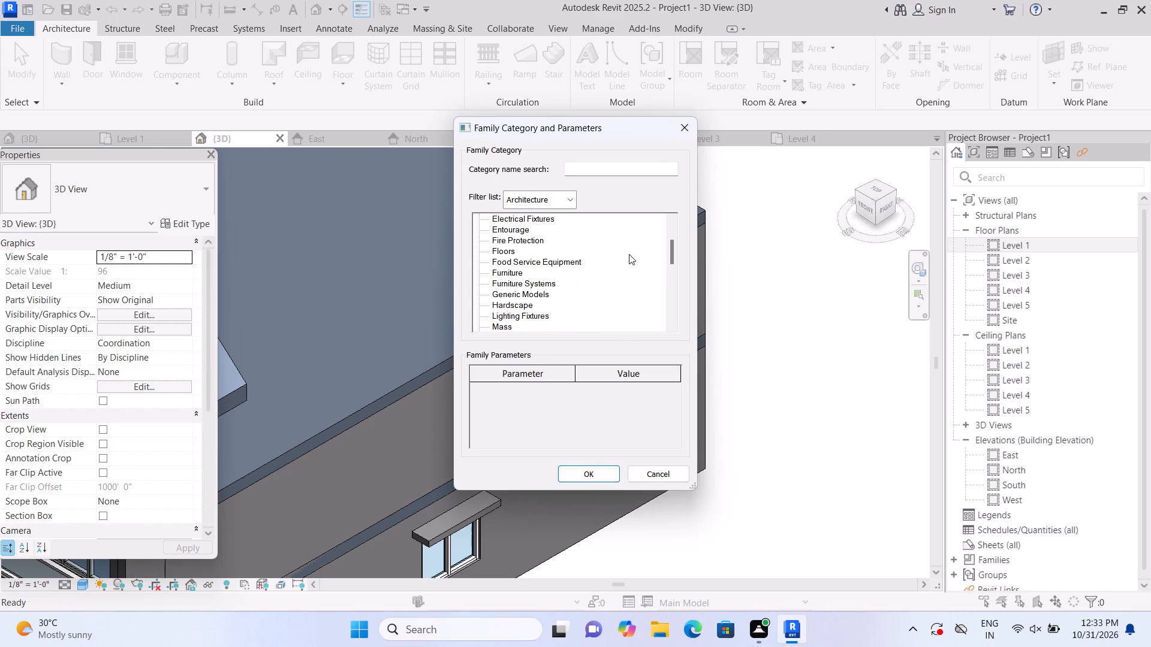
pyautogui.click(543, 293)
pyautogui.click(598, 481)
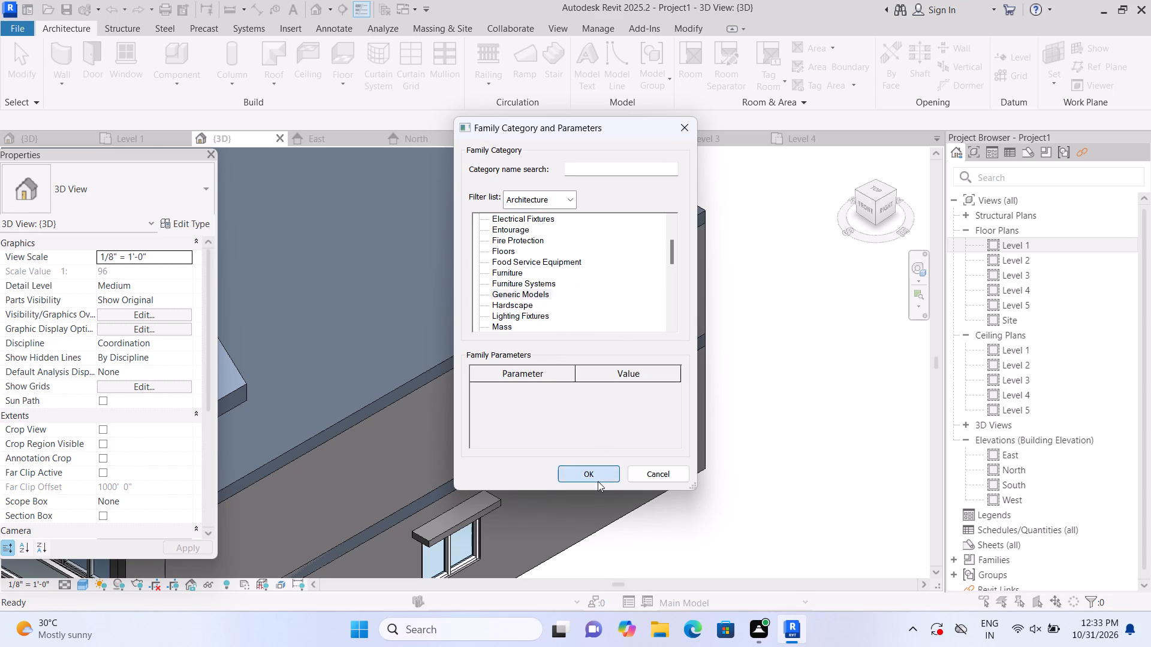
pyautogui.click(612, 332)
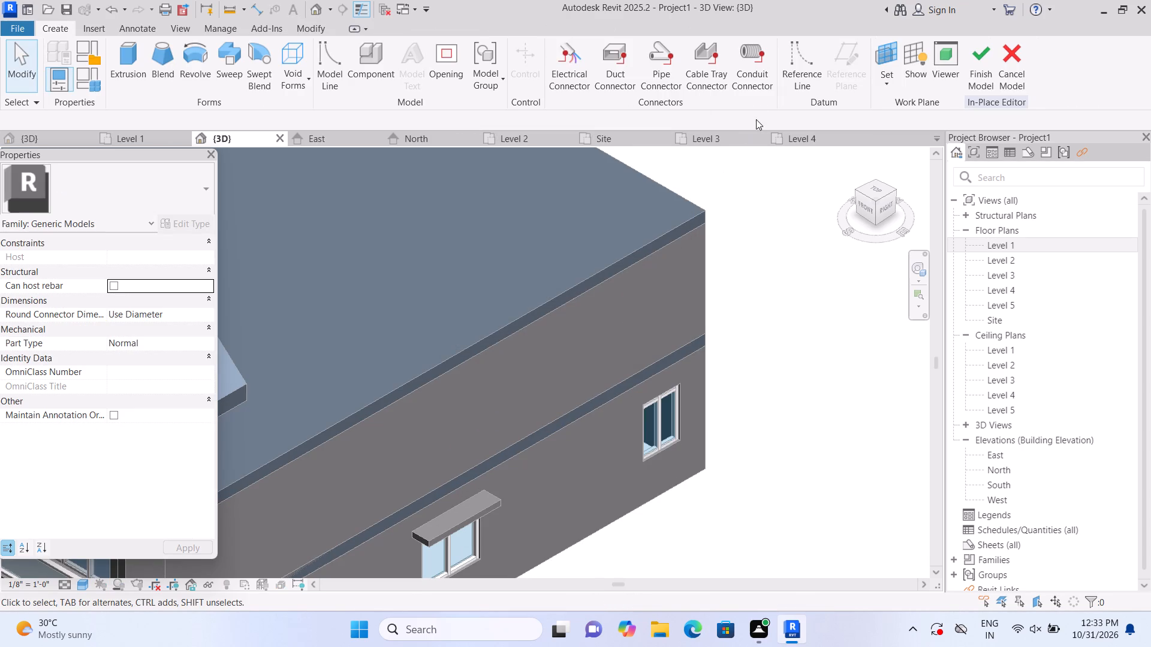
# Create an extrusion on a plane picked from the northern east window, sketching a rectangle about 5'-6" by 1'-0" over its head.
pyautogui.click(144, 47)
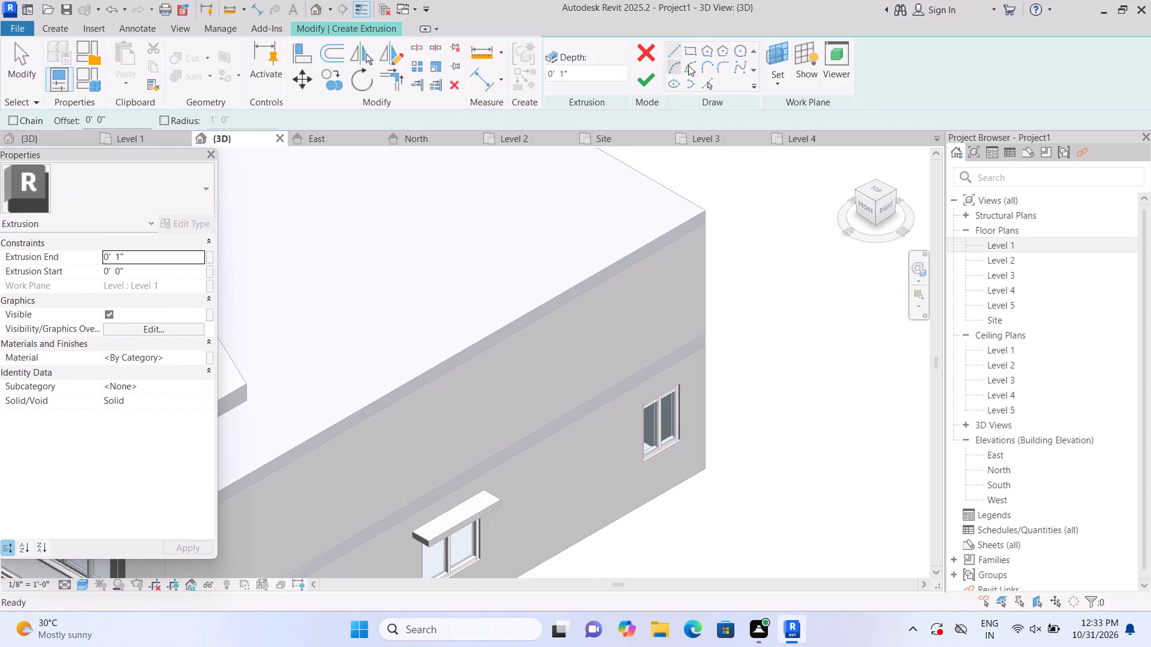
pyautogui.click(781, 78)
pyautogui.click(782, 133)
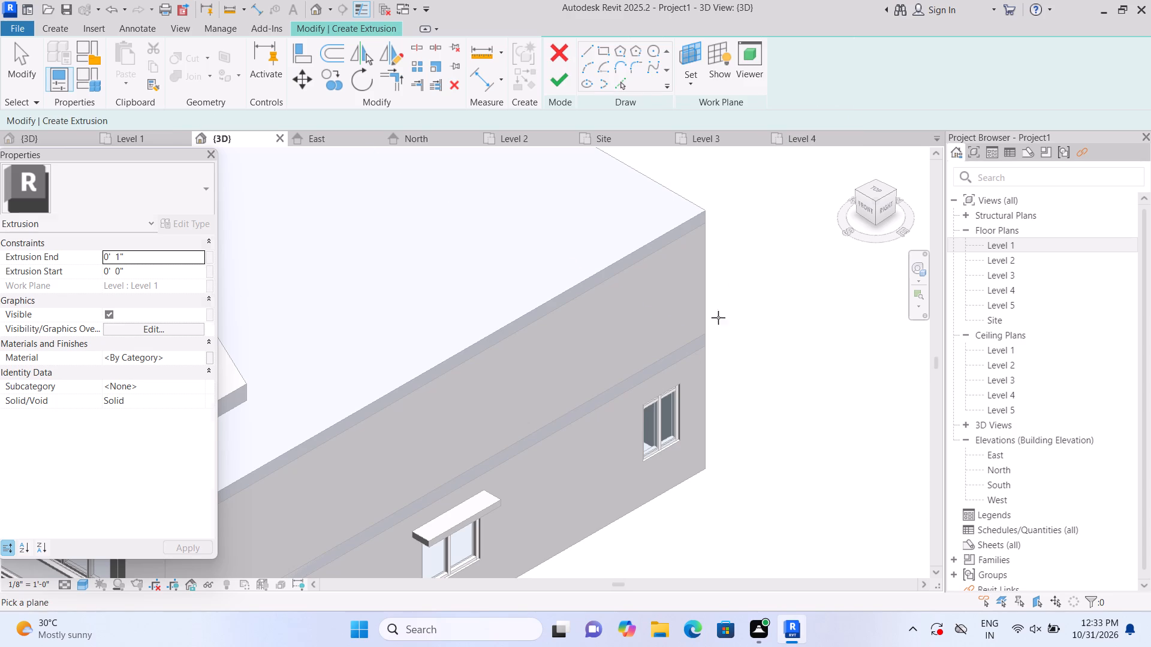
pyautogui.click(662, 399)
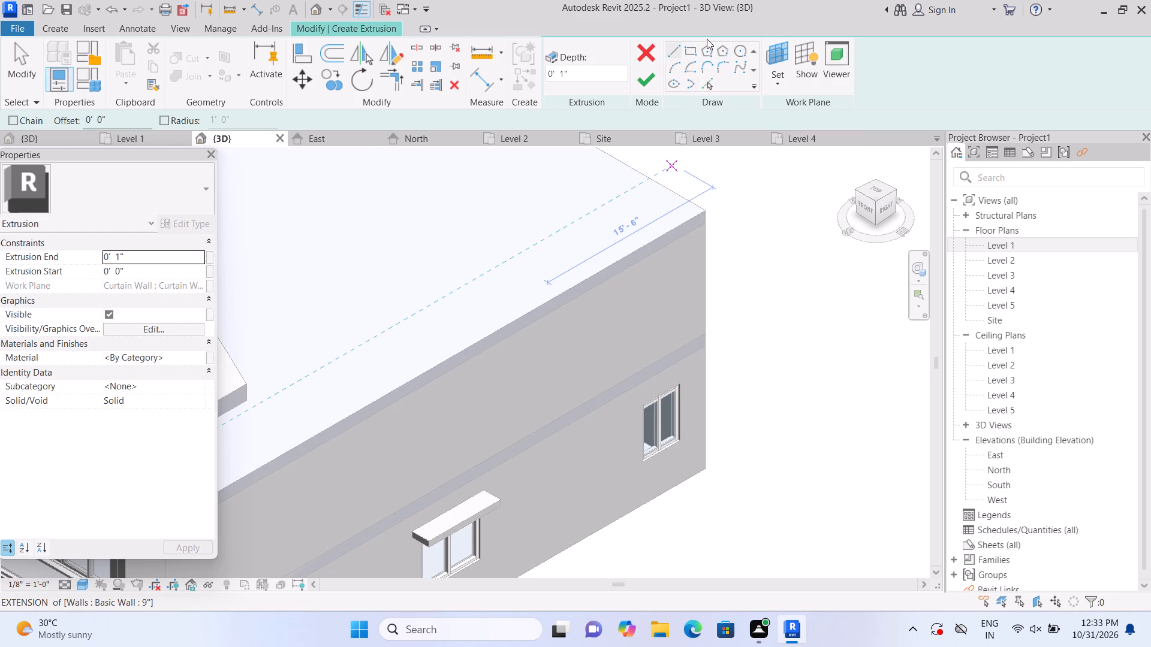
pyautogui.click(694, 47)
pyautogui.scroll(2, 676, 404)
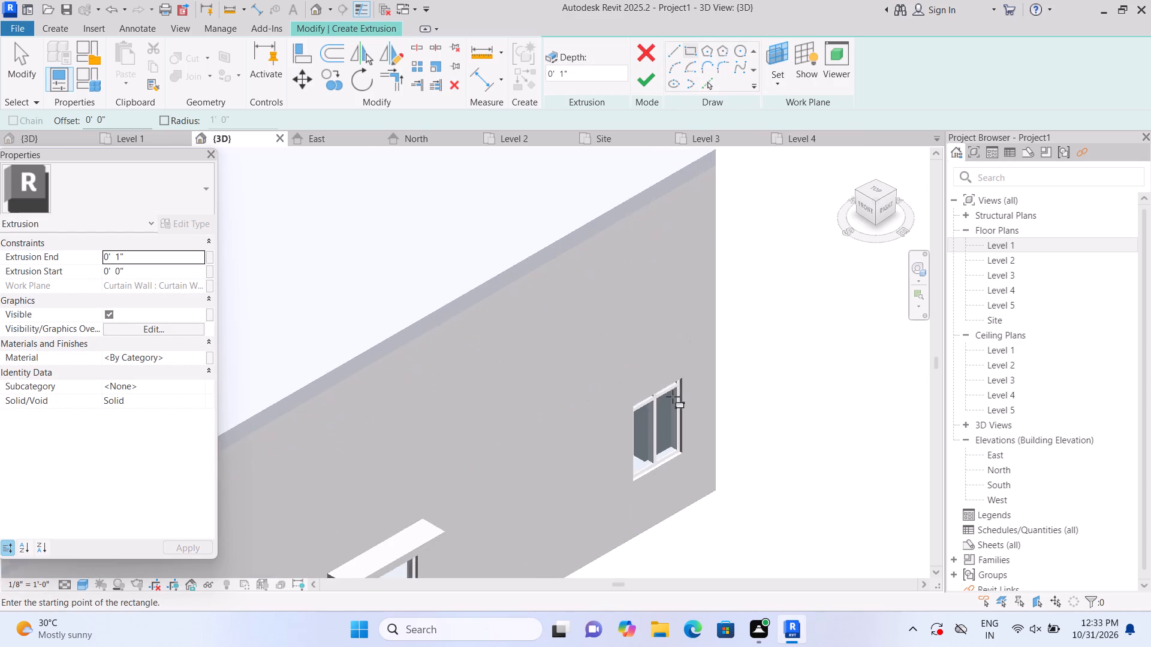
pyautogui.scroll(1, 673, 397)
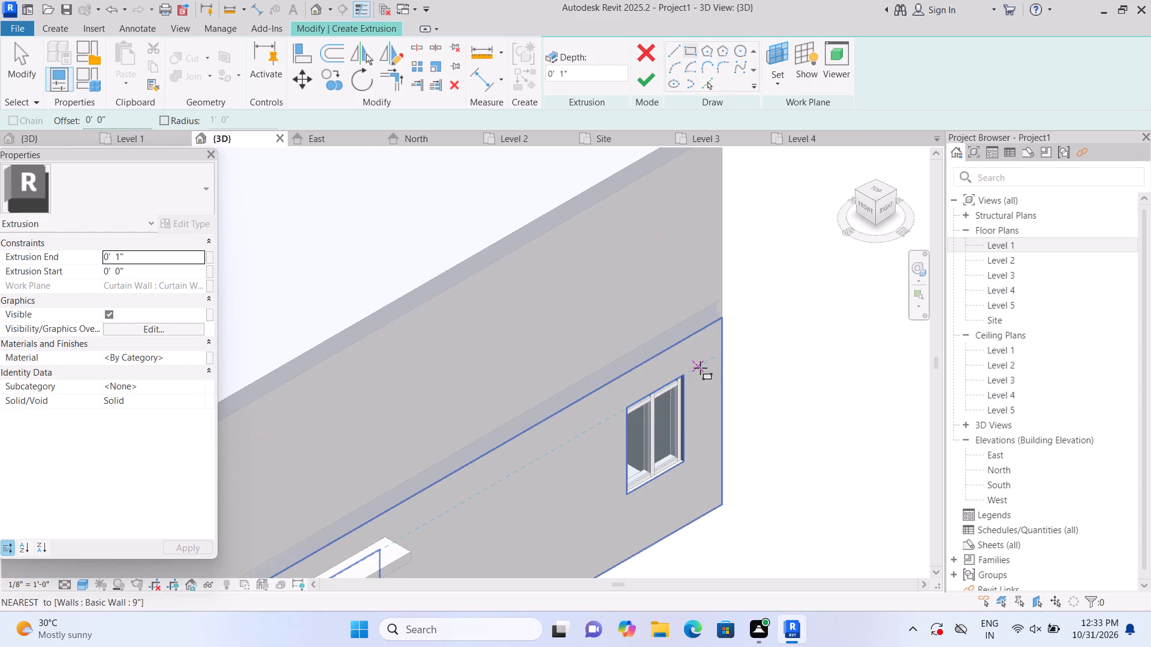
pyautogui.click(700, 368)
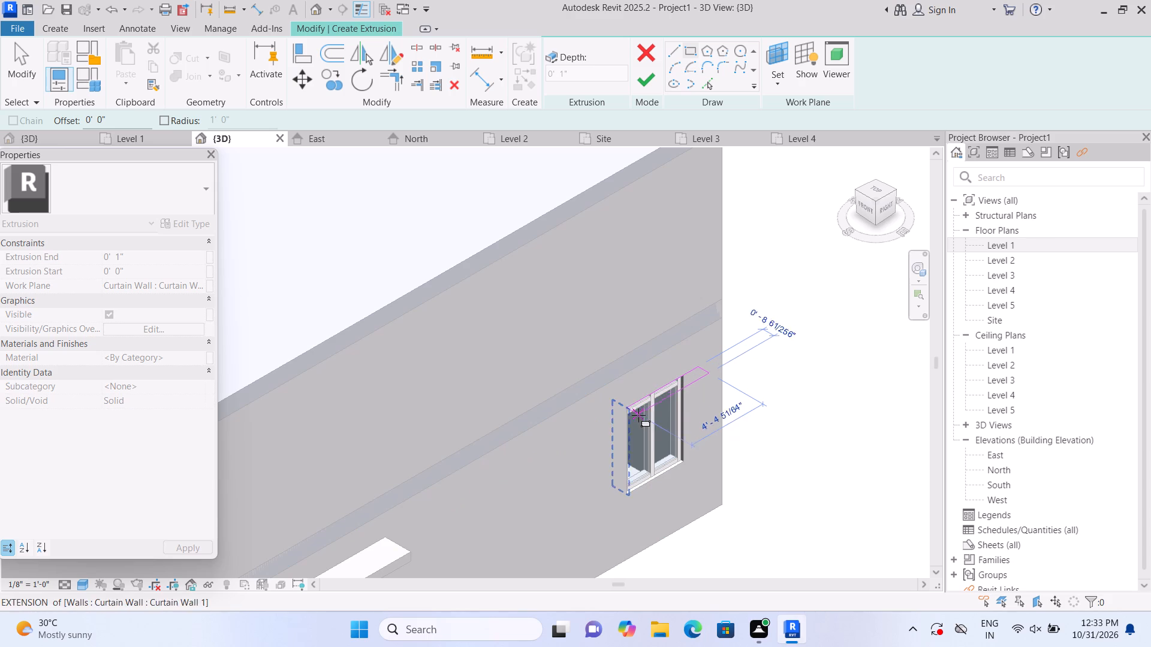
pyautogui.click(625, 425)
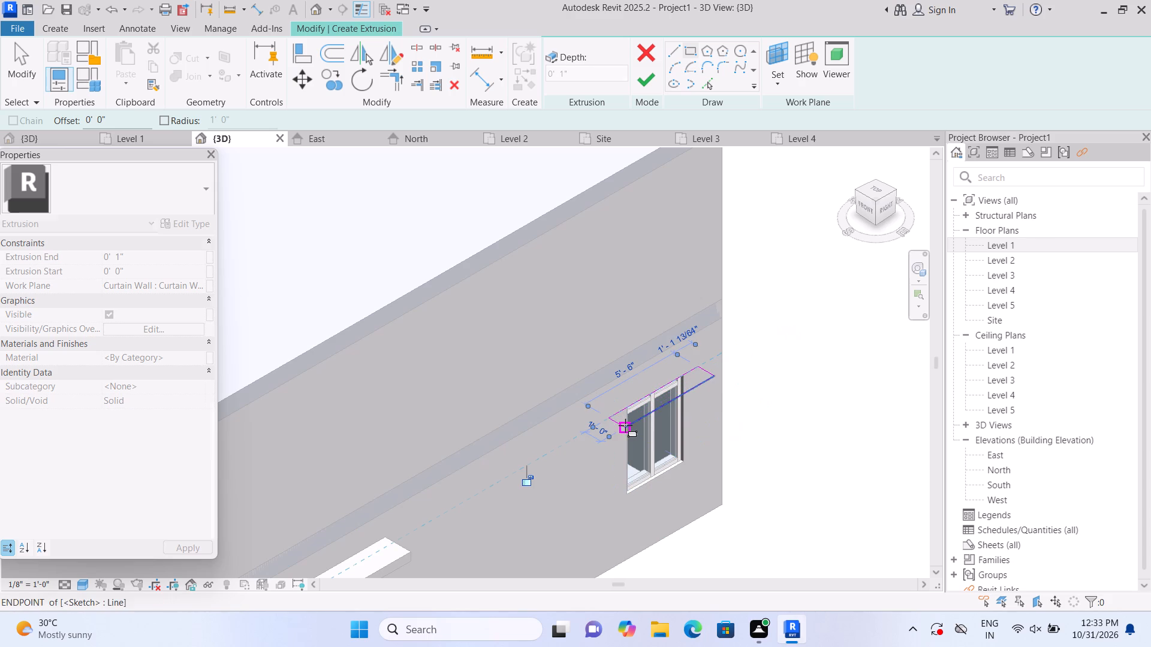
pyautogui.click(649, 86)
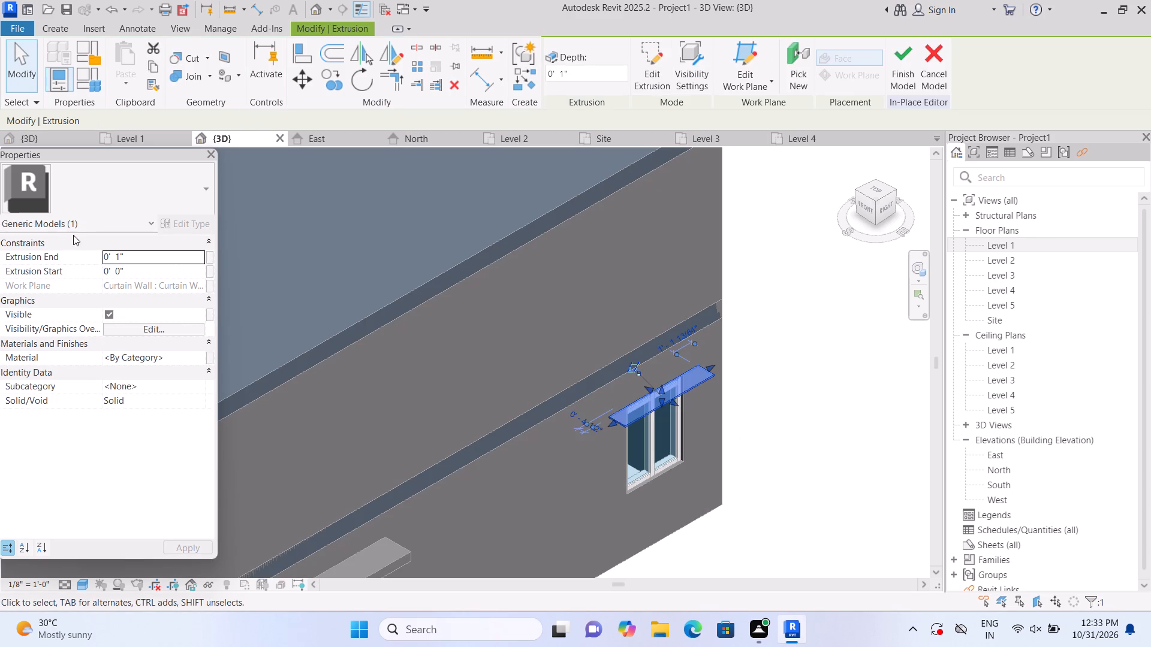
# Set the window canopy's extrusion end to 6".
pyautogui.click(177, 258)
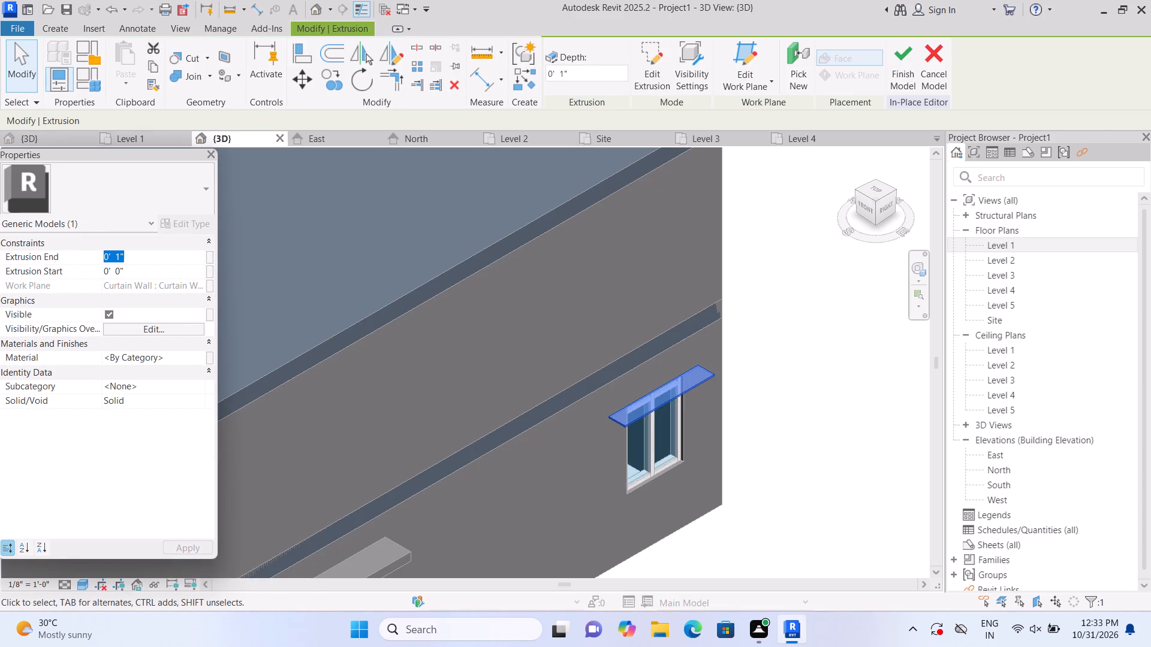
pyautogui.press('Return')
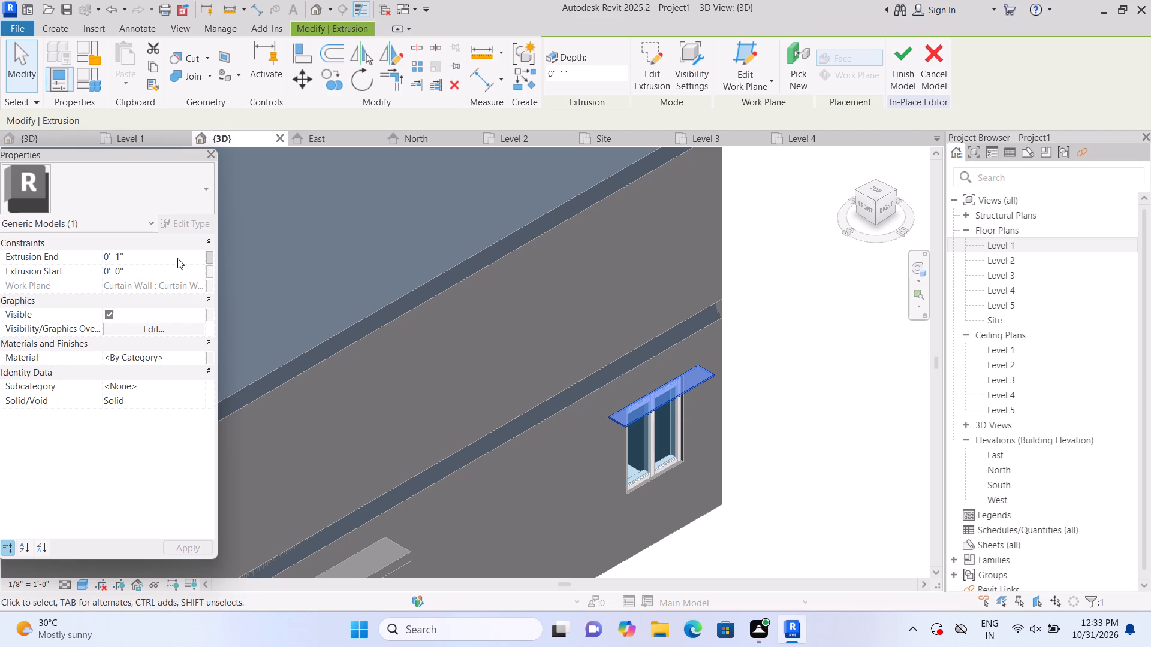
pyautogui.click(177, 256)
pyautogui.press('BackSpace')
pyautogui.write('6"')
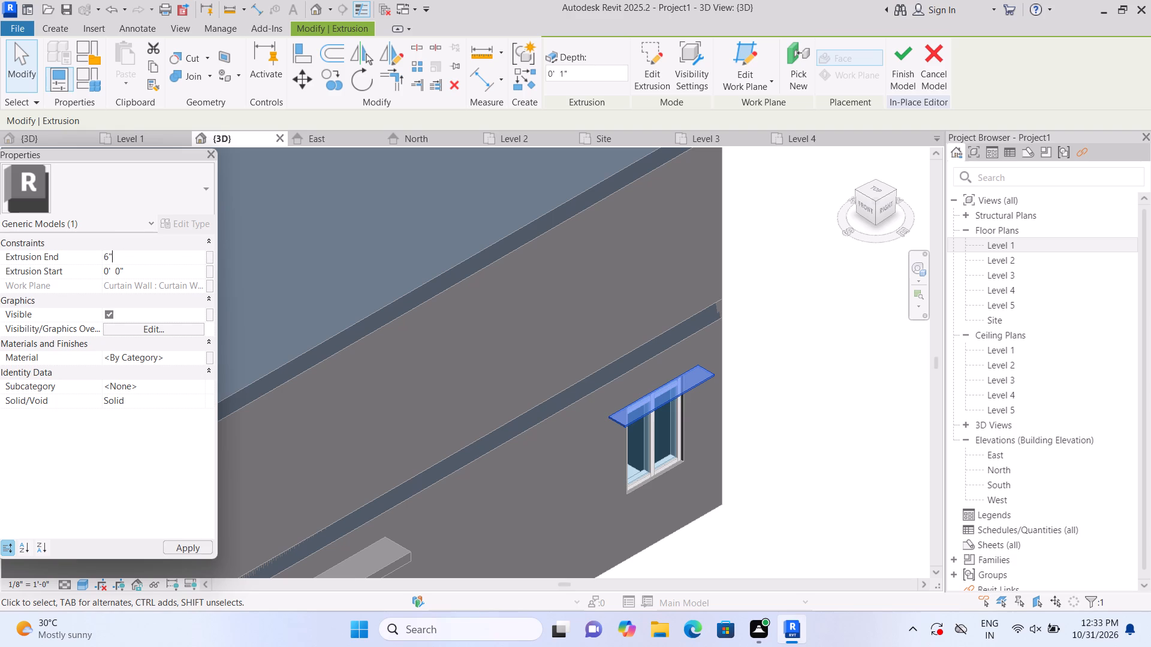
pyautogui.press('Return')
pyautogui.scroll(2, 177, 256)
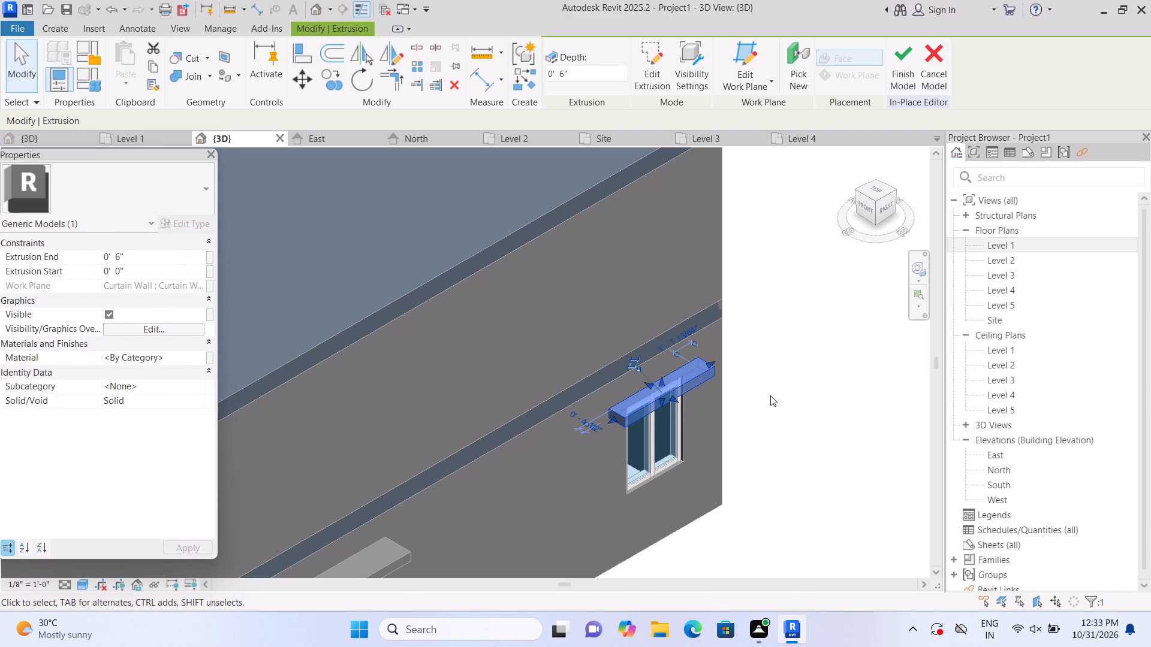
pyautogui.click(770, 395)
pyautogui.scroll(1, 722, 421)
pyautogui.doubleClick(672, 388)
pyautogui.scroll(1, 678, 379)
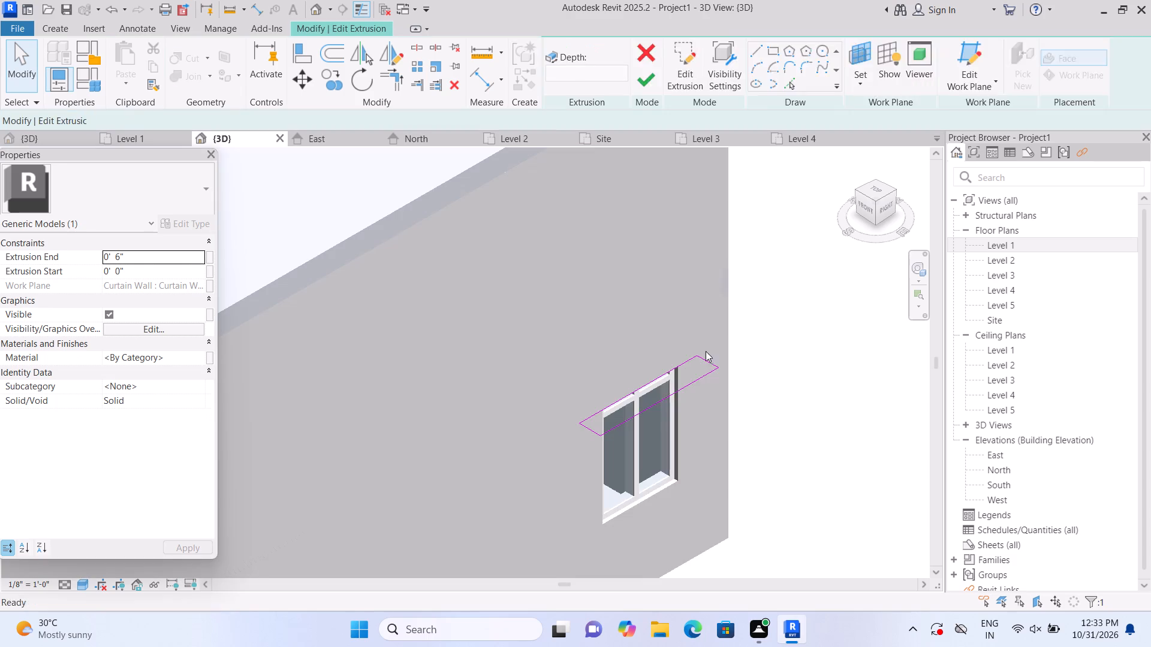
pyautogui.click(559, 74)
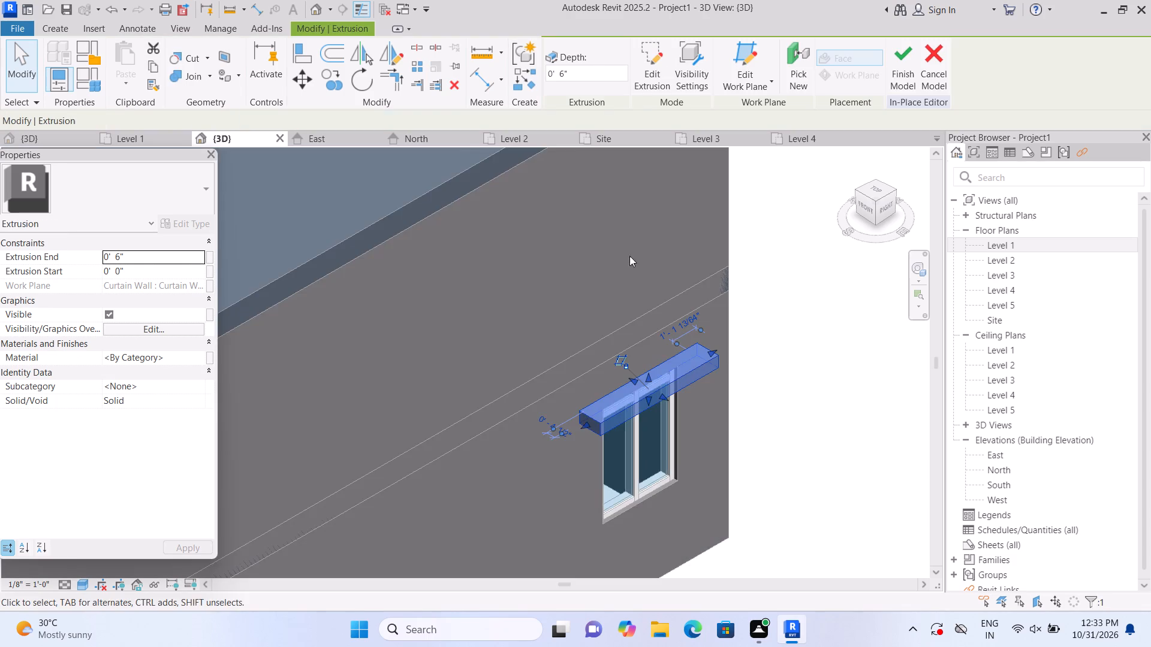
# Shorten the canopy slightly at its northern end so it overhangs the window less.
pyautogui.scroll(1, 708, 372)
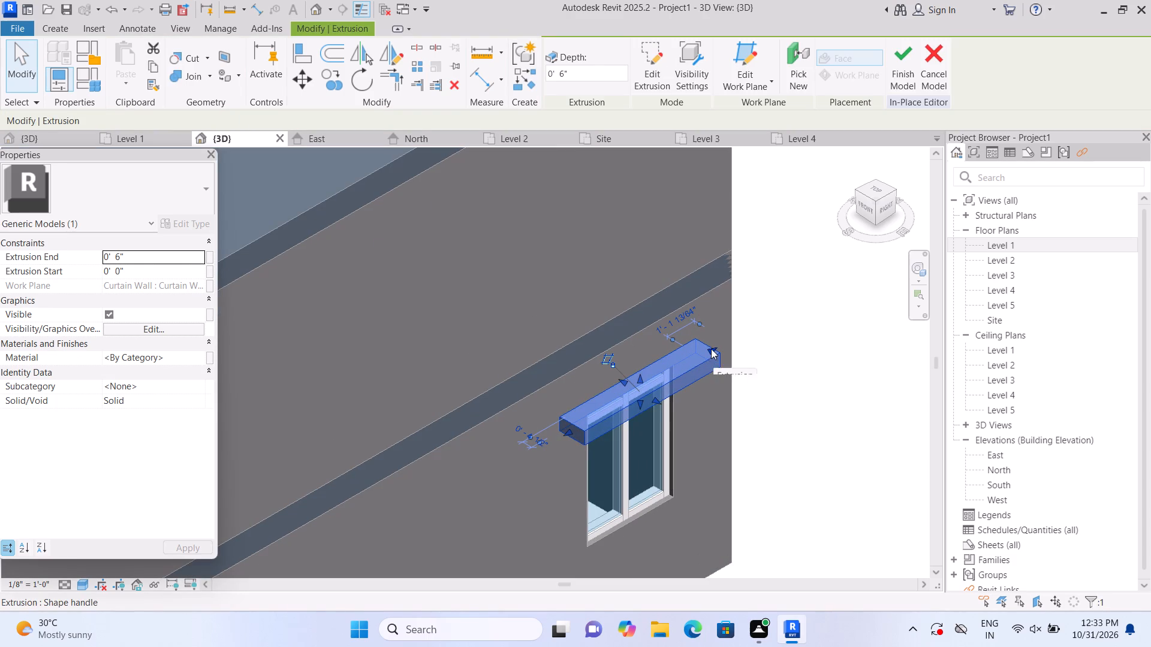
pyautogui.moveTo(711, 349); pyautogui.dragTo(697, 356)
pyautogui.scroll(1, 684, 393)
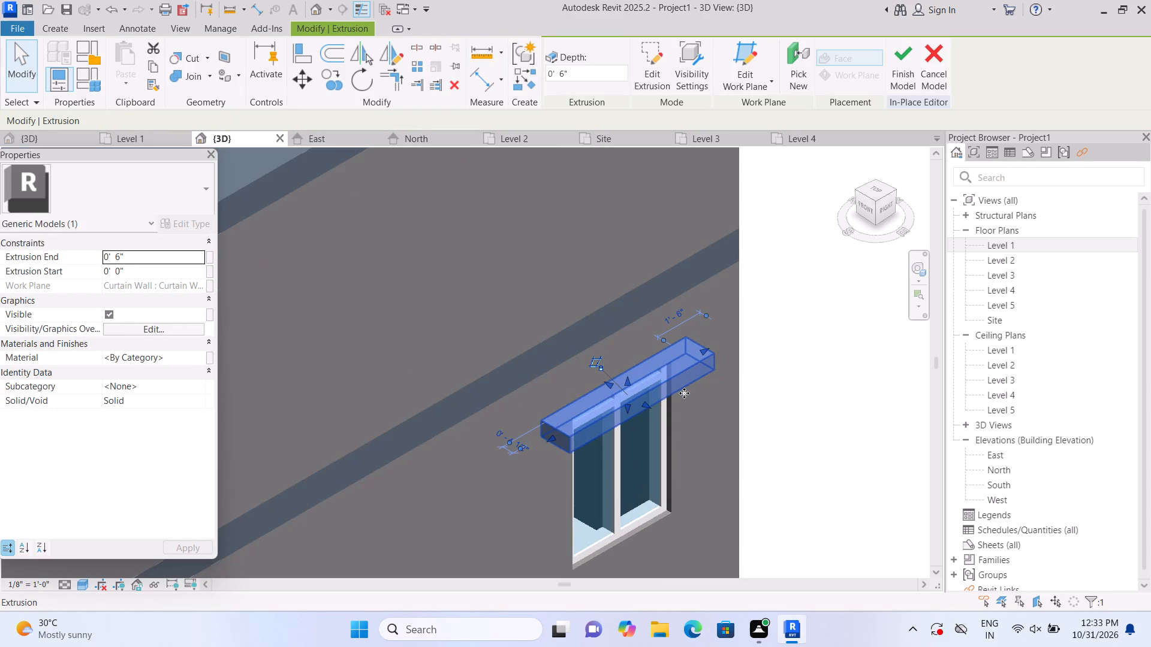
pyautogui.moveTo(706, 347); pyautogui.dragTo(704, 350)
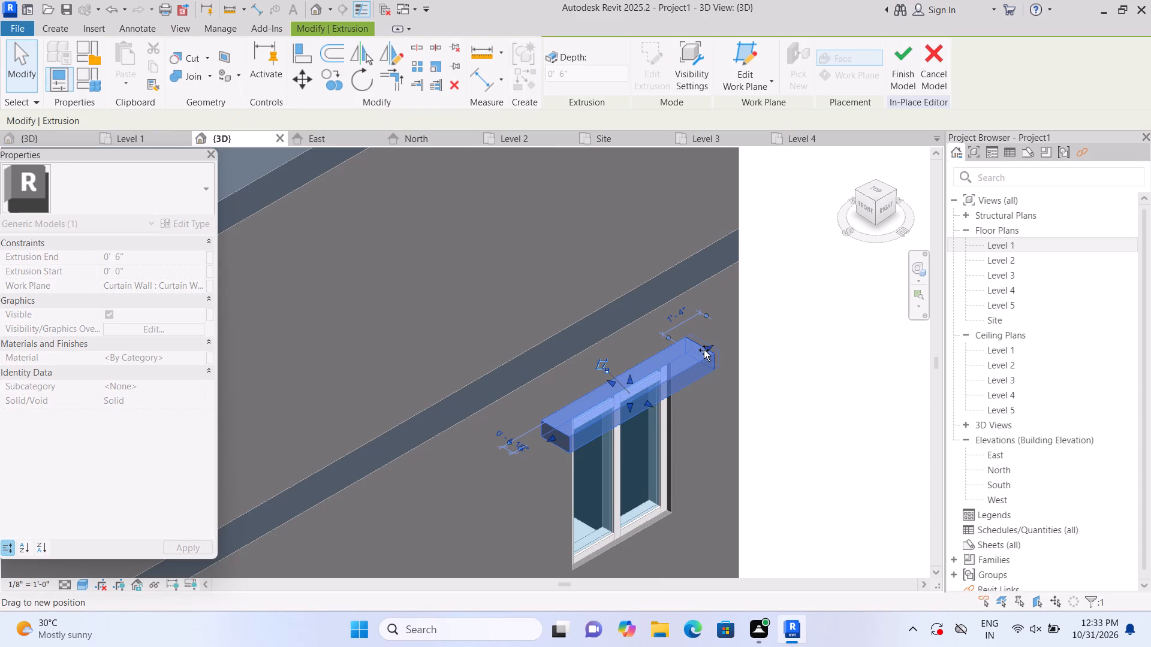
pyautogui.moveTo(704, 350); pyautogui.dragTo(697, 361)
pyautogui.click(785, 394)
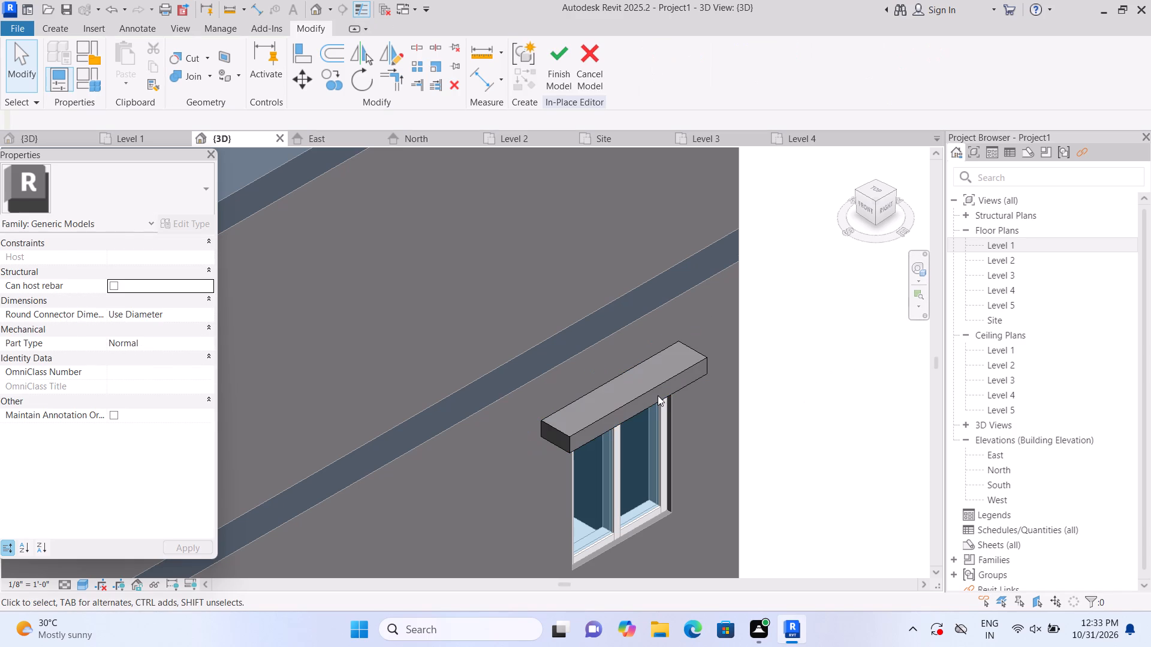
# Extend the canopy's front face slightly farther outward from the east wall.
pyautogui.click(658, 395)
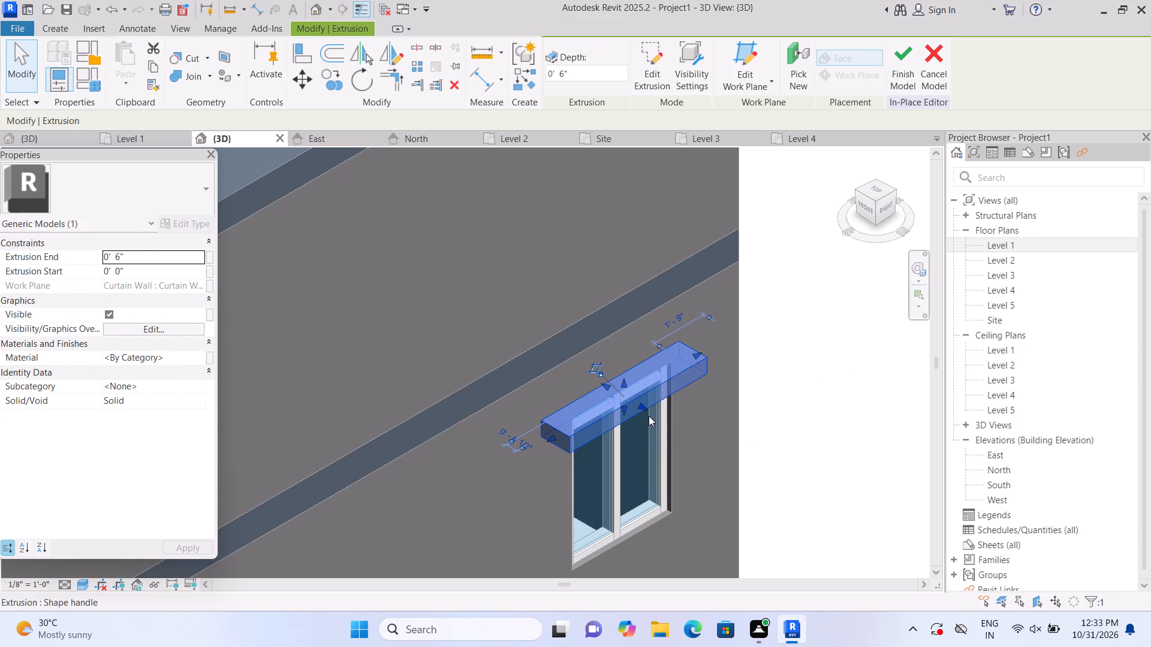
pyautogui.scroll(1, 649, 418)
pyautogui.moveTo(639, 405); pyautogui.dragTo(645, 408)
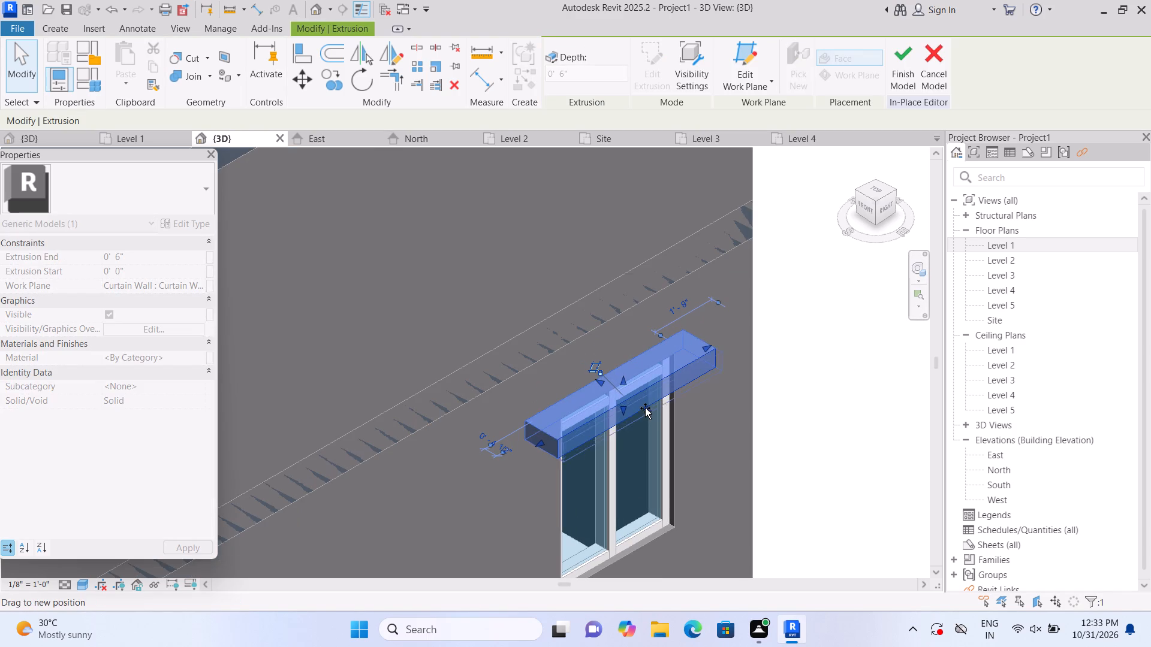
pyautogui.moveTo(645, 408); pyautogui.dragTo(647, 411)
pyautogui.click(825, 420)
# Inspect the house's overall exterior and examine the building outline in the Level 3 floor plan.
pyautogui.scroll(-7, 825, 415)
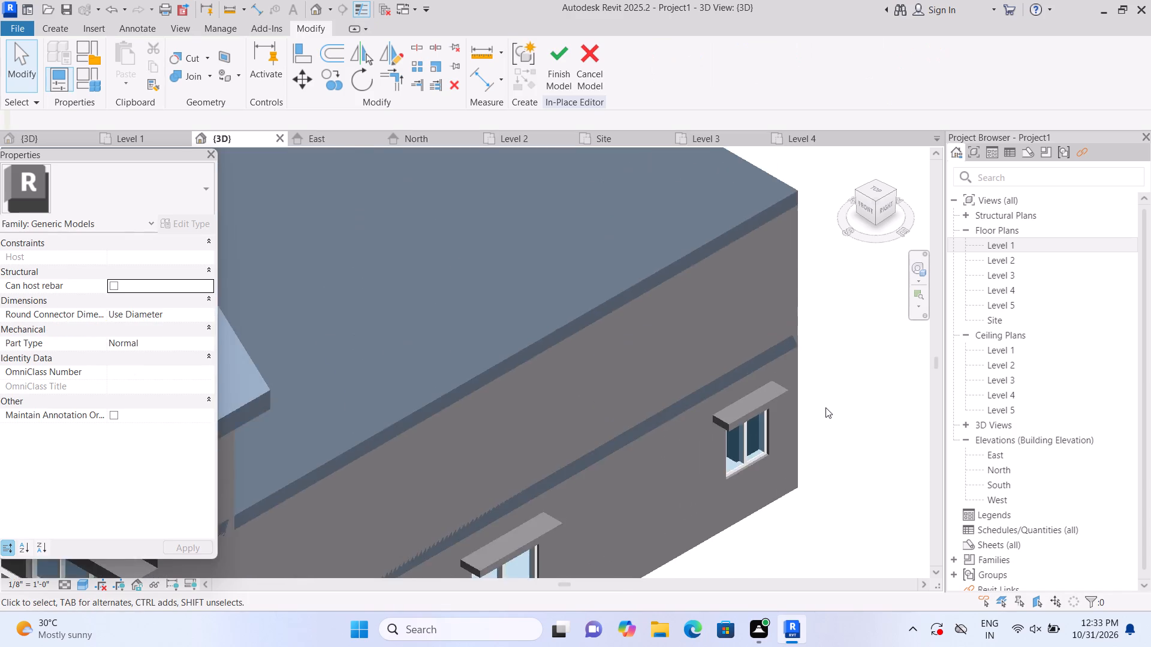
pyautogui.scroll(-7, 825, 407)
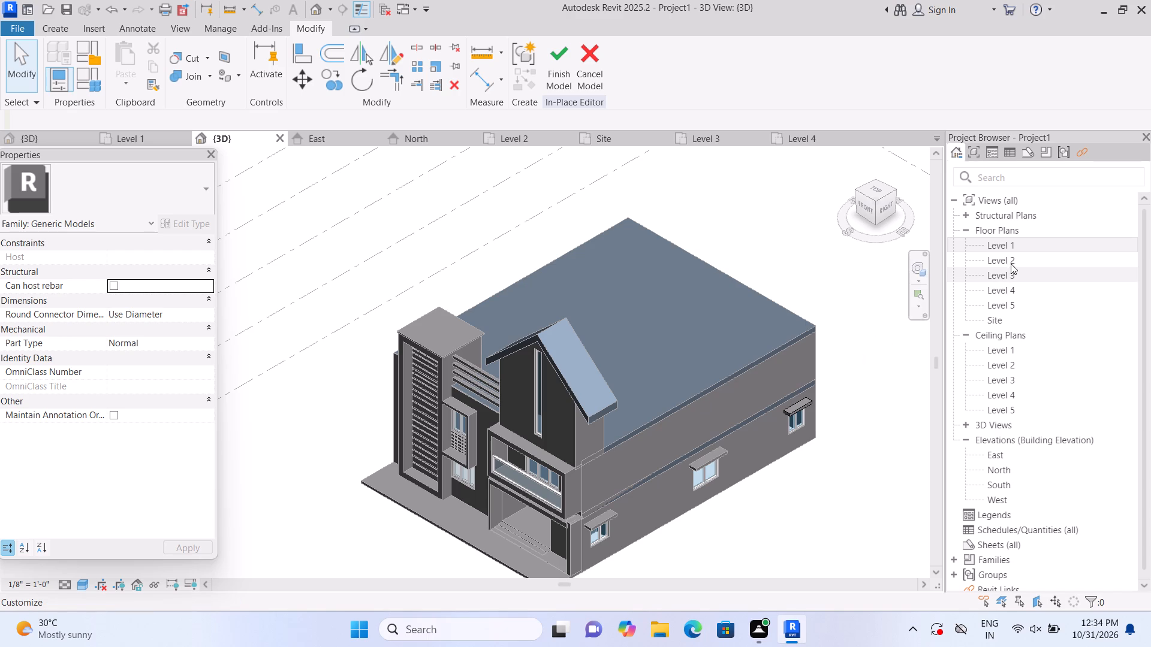
pyautogui.doubleClick(1009, 280)
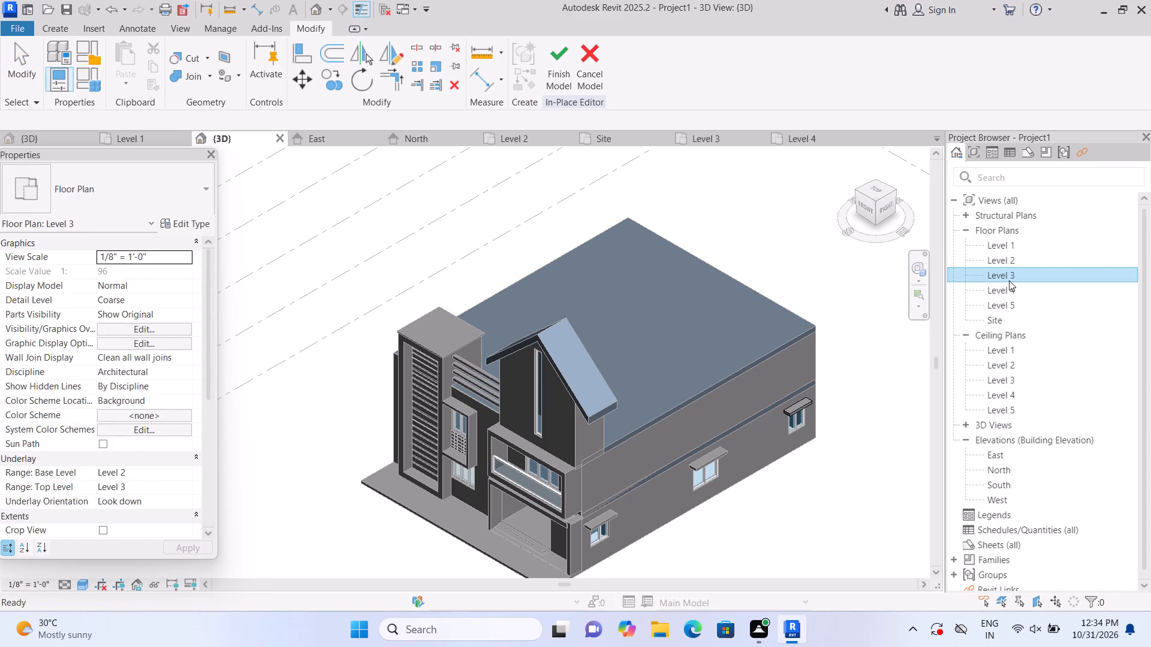
pyautogui.scroll(-4, 820, 371)
pyautogui.middleClick(840, 312)
pyautogui.moveTo(840, 313); pyautogui.dragTo(794, 407, button='middle')
pyautogui.scroll(-2, 794, 407)
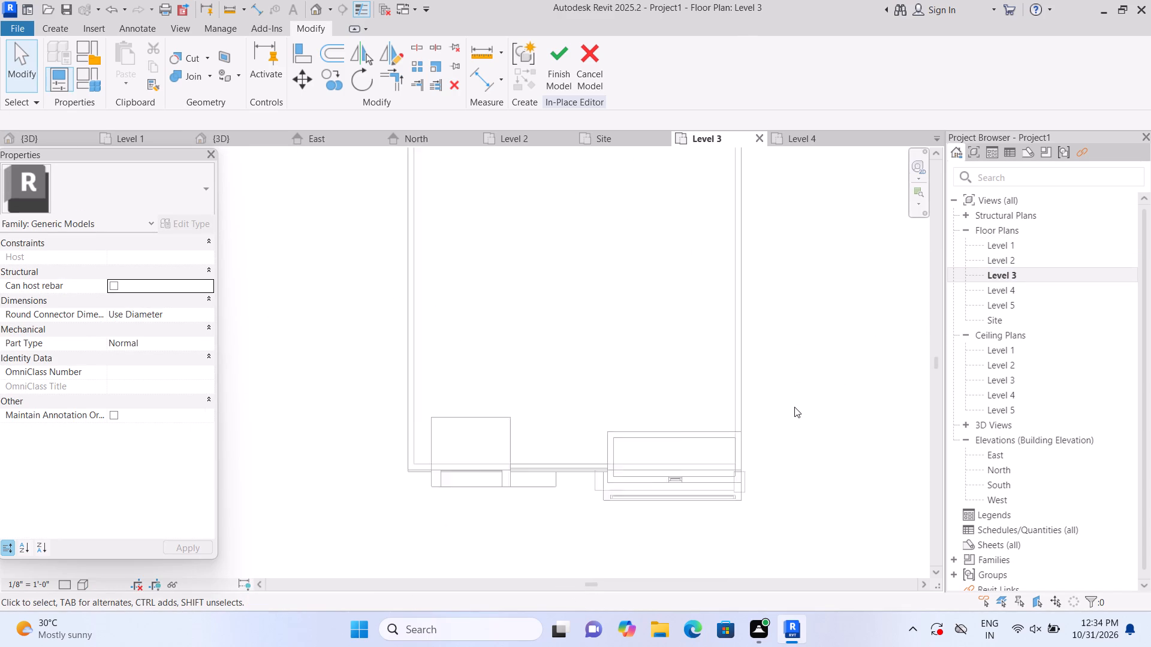
pyautogui.scroll(-1, 794, 407)
pyautogui.moveTo(815, 362); pyautogui.dragTo(759, 409, button='middle')
pyautogui.scroll(-2, 751, 416)
pyautogui.scroll(1, 787, 397)
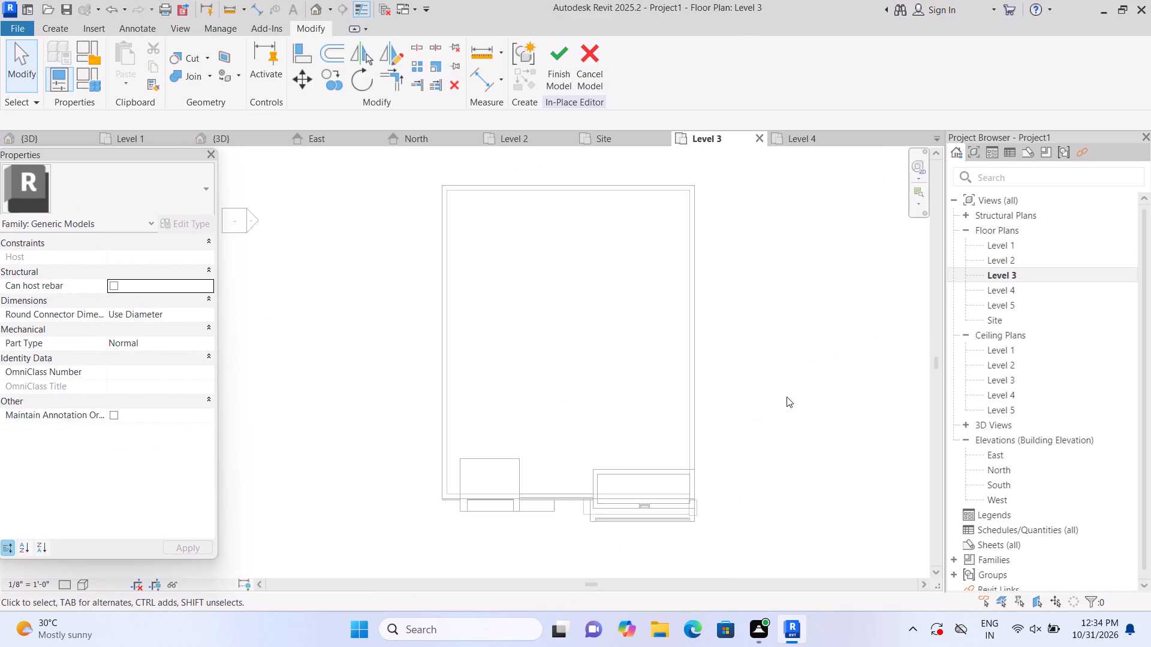
pyautogui.scroll(1, 787, 397)
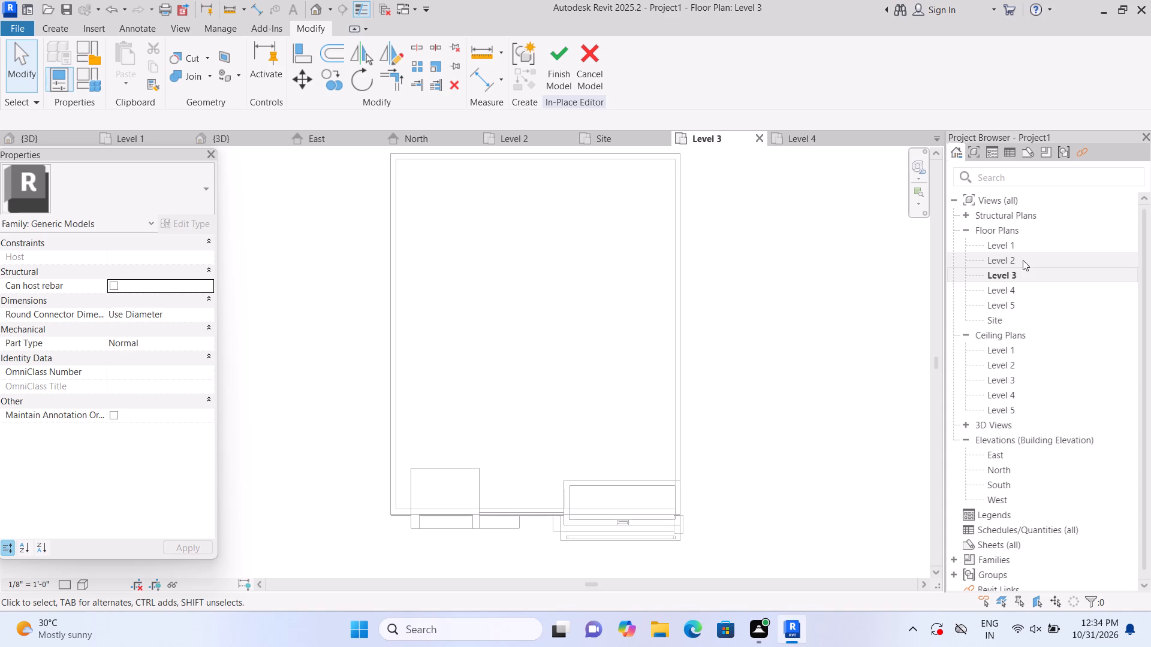
# Open the Level 2 floor plan showing the full building outline and side walls.
pyautogui.doubleClick(1023, 260)
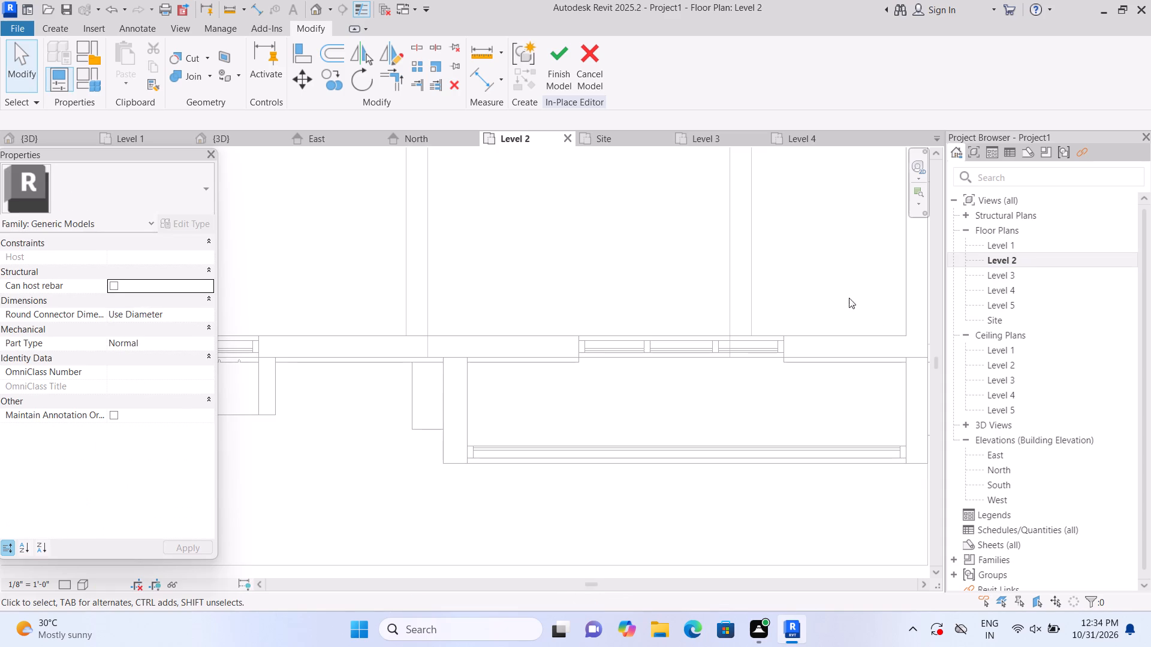
pyautogui.scroll(-1, 840, 292)
pyautogui.moveTo(840, 292); pyautogui.dragTo(785, 368, button='middle')
pyautogui.scroll(-3, 783, 364)
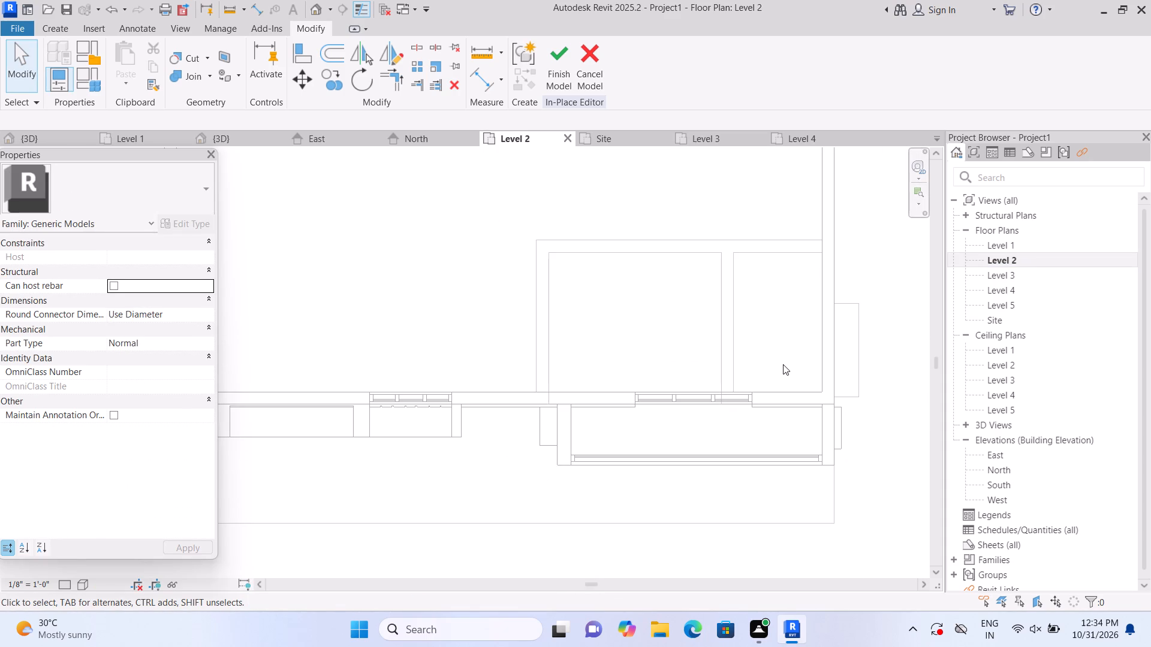
pyautogui.scroll(-3, 902, 325)
pyautogui.moveTo(900, 321); pyautogui.dragTo(799, 473, button='middle')
pyautogui.scroll(-2, 821, 359)
pyautogui.moveTo(846, 329); pyautogui.dragTo(816, 403, button='middle')
pyautogui.scroll(-1, 832, 360)
pyautogui.moveTo(841, 294); pyautogui.dragTo(831, 348, button='middle')
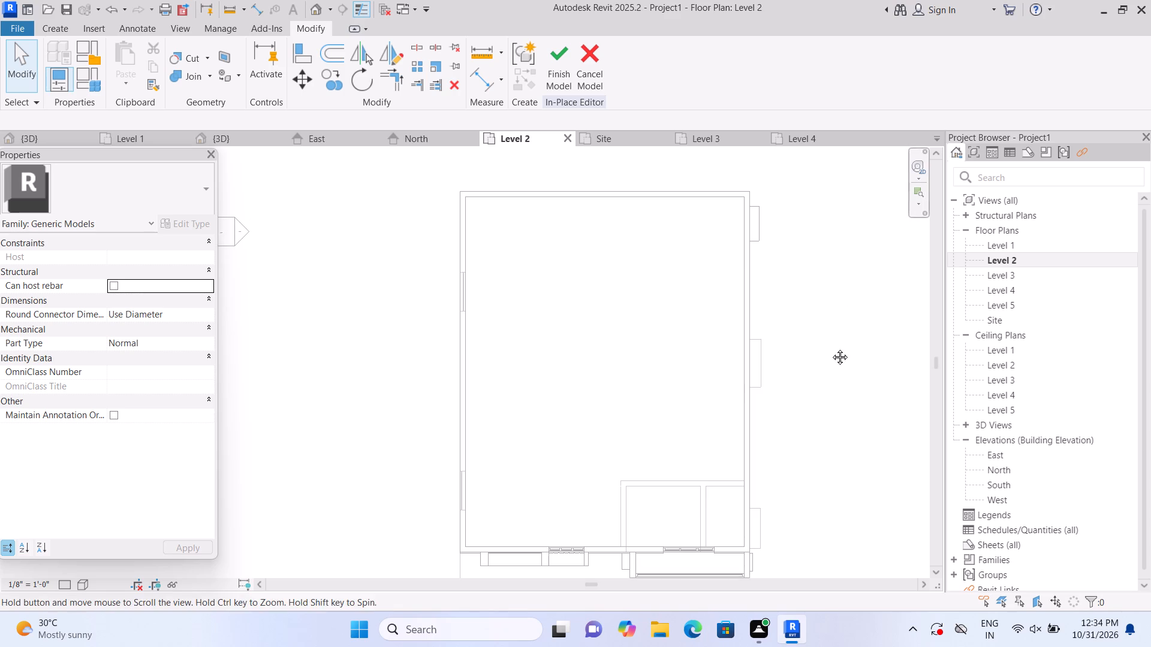
pyautogui.moveTo(831, 348); pyautogui.dragTo(821, 373, button='middle')
pyautogui.scroll(-1, 631, 533)
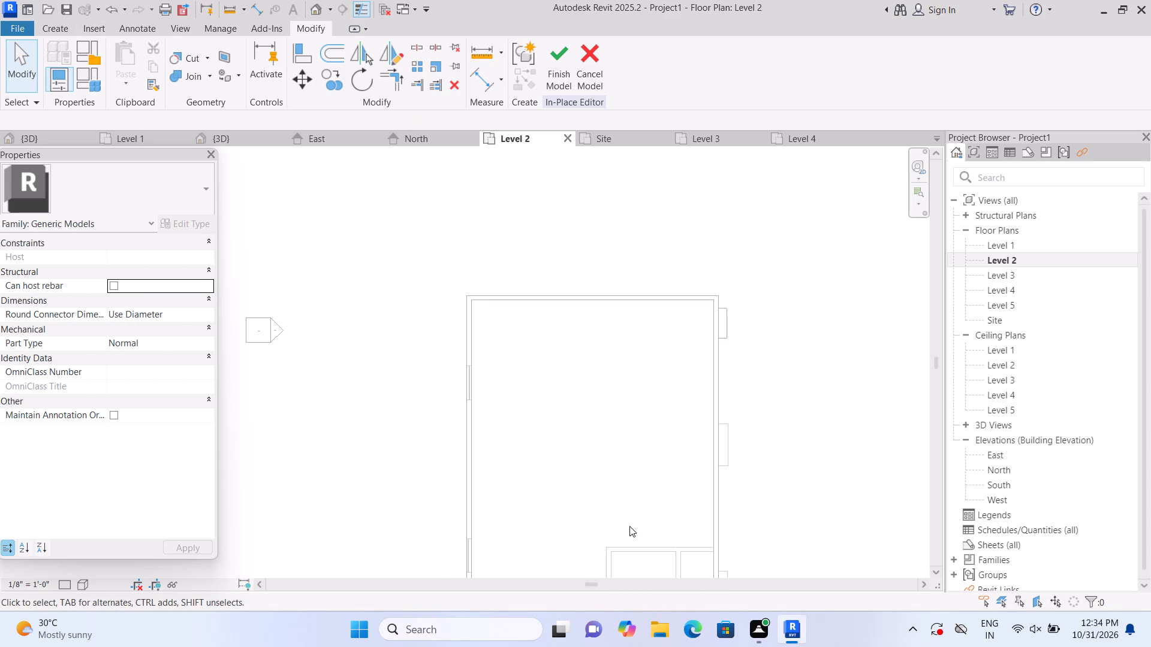
pyautogui.moveTo(637, 507); pyautogui.dragTo(578, 387, button='middle')
pyautogui.moveTo(578, 387); pyautogui.dragTo(576, 464, button='middle')
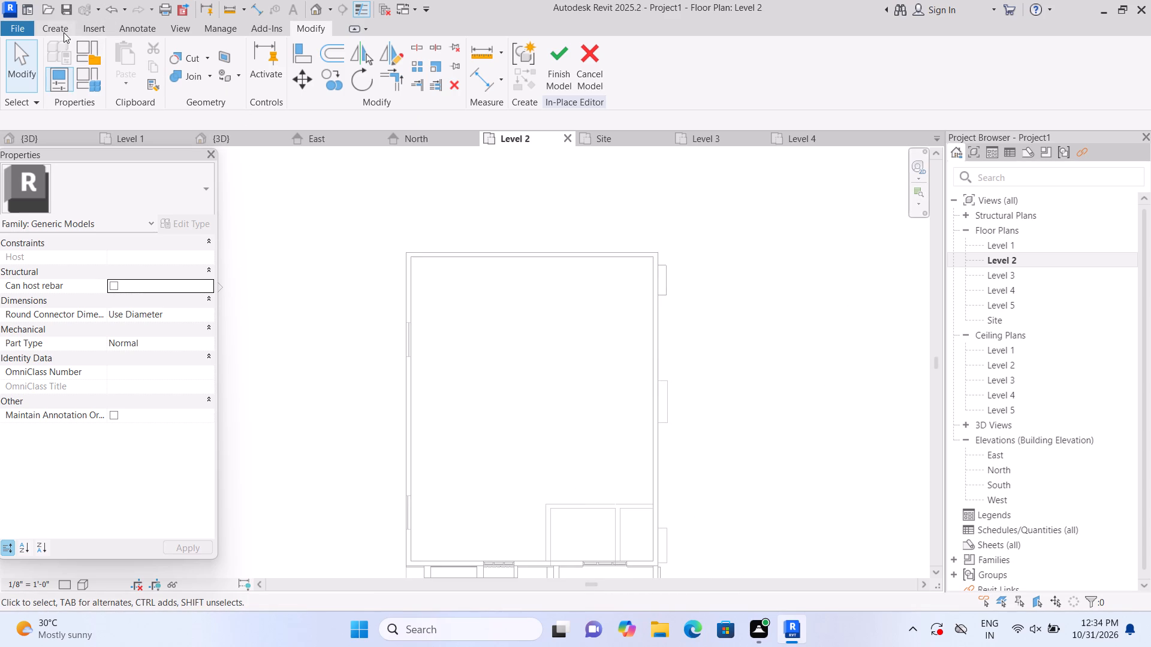
# Finish the in-place canopy model.
pyautogui.click(561, 74)
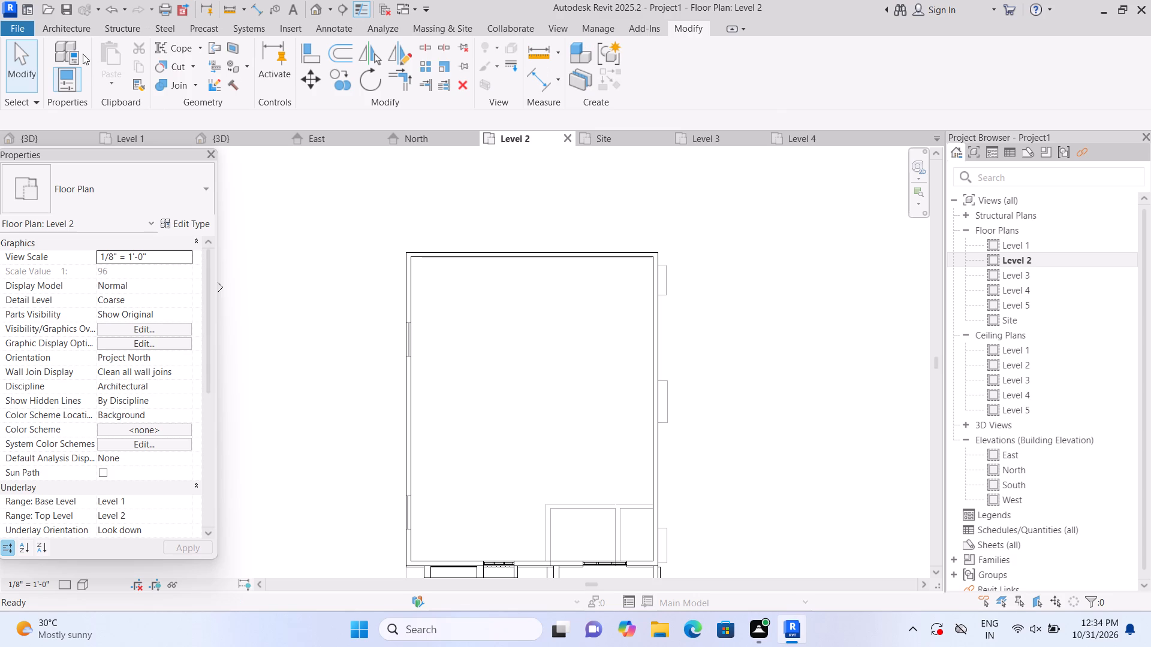
# Draw a Curtain Wall 1 segment about 7'-3" long along Level 2's east wall, ending at the wall's midpoint.
pyautogui.click(72, 31)
pyautogui.click(53, 66)
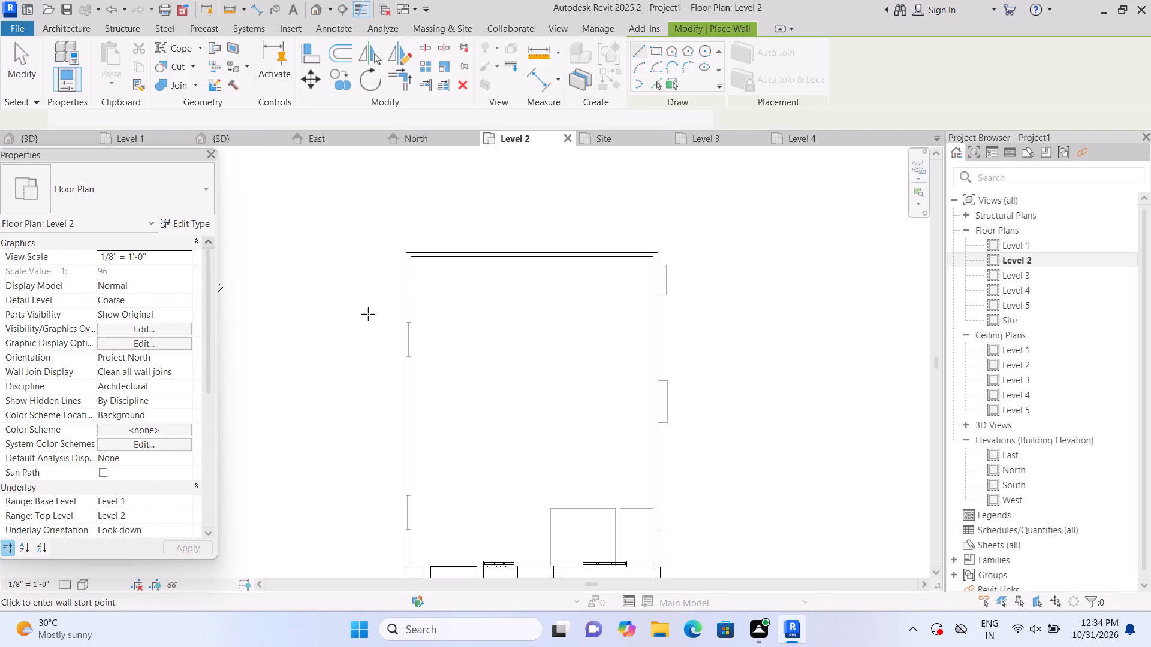
pyautogui.moveTo(465, 420); pyautogui.dragTo(437, 268, button='middle')
pyautogui.moveTo(569, 292); pyautogui.dragTo(570, 425, button='middle')
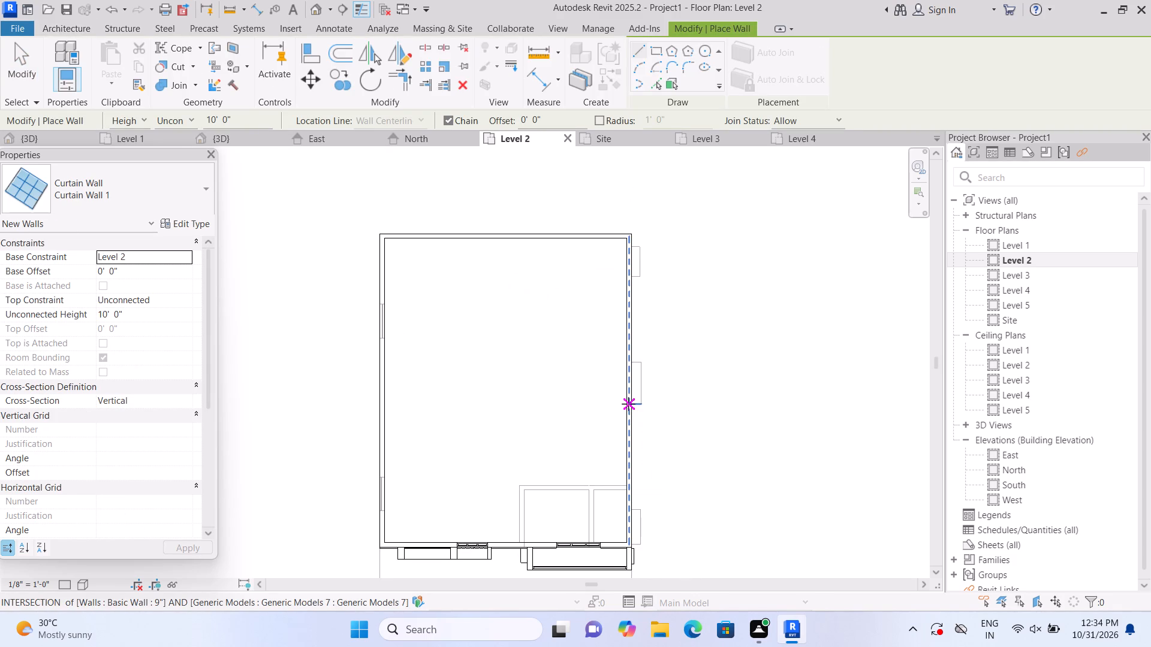
pyautogui.click(628, 436)
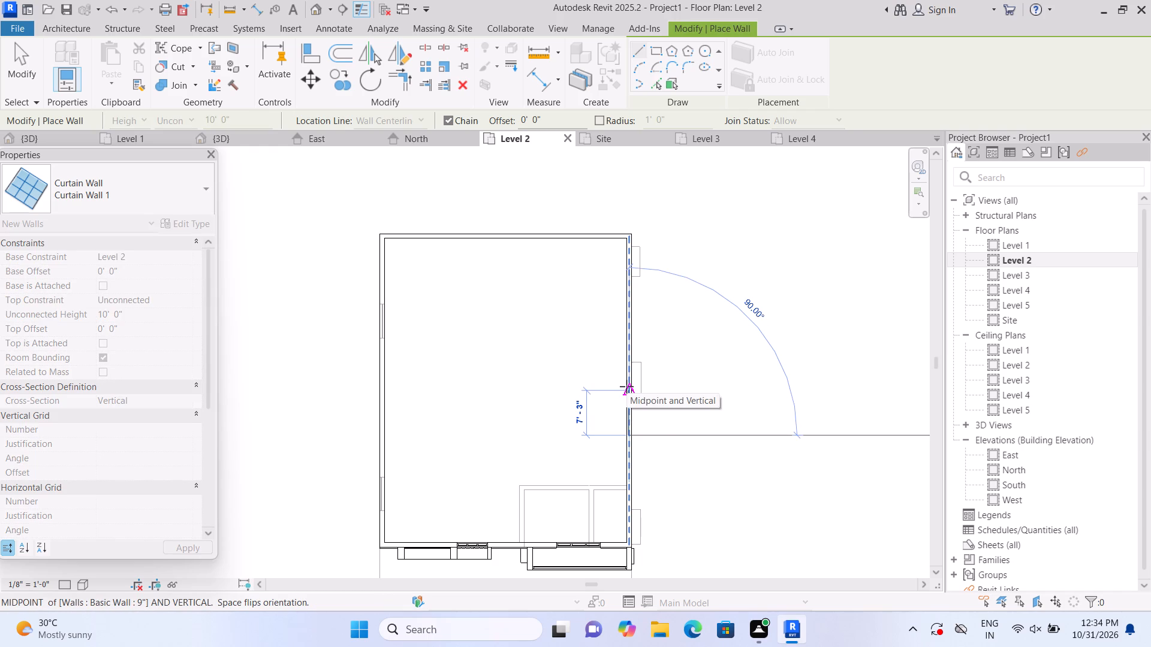
pyautogui.click(626, 386)
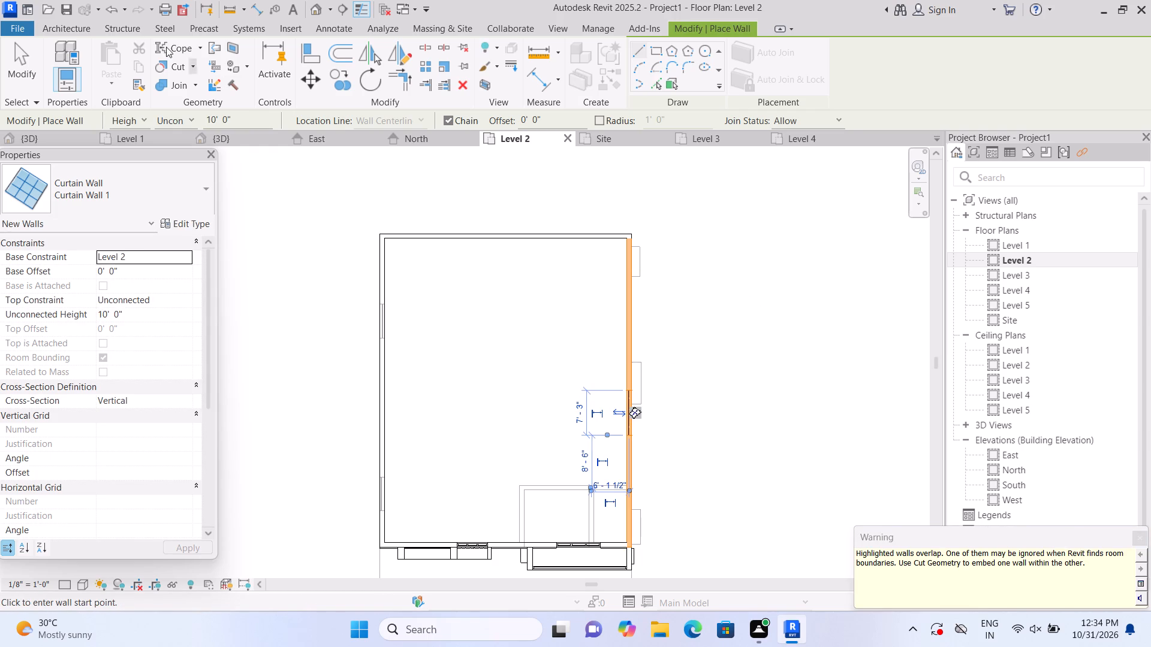
# Cut the Level 2 east wall with the new curtain wall to embed it as a window opening.
pyautogui.click(194, 64)
pyautogui.click(197, 86)
pyautogui.click(630, 343)
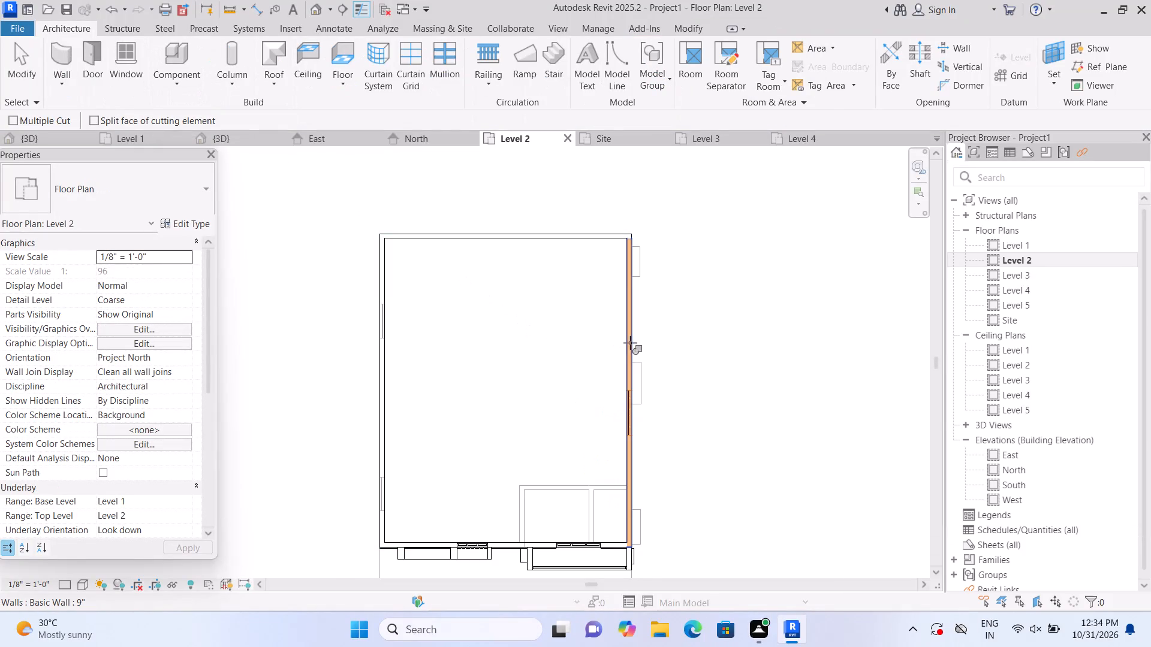
pyautogui.click(627, 409)
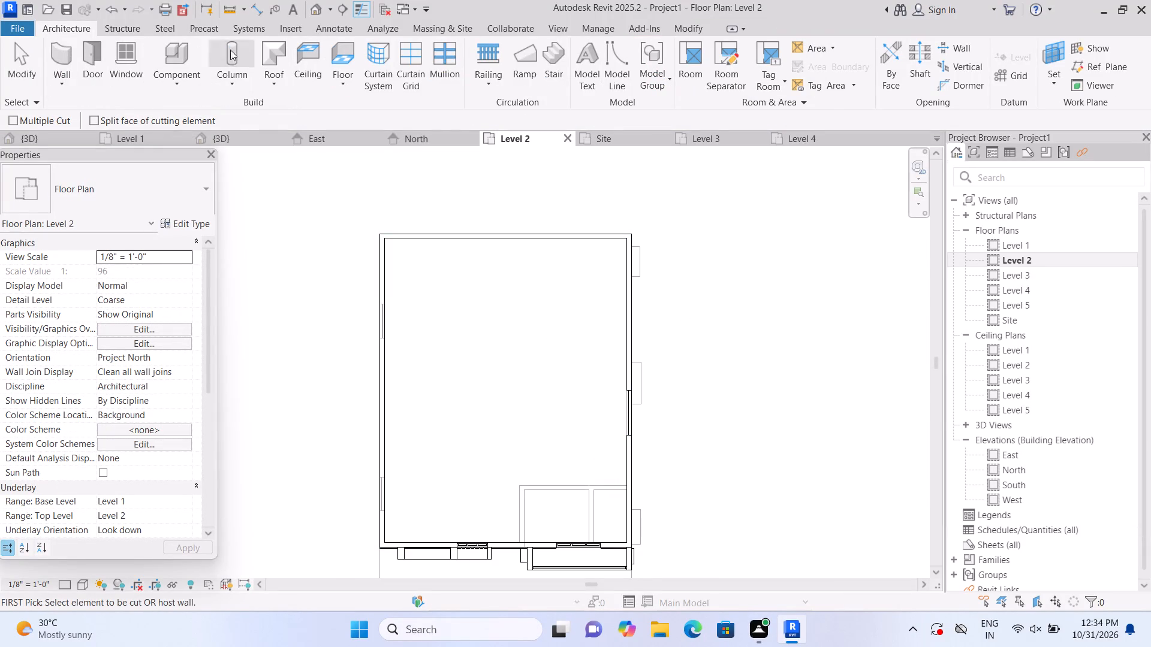
# In the 3D view, raise the base of the Level 2 east curtain wall to an offset of about 3'-2".
pyautogui.click(315, 7)
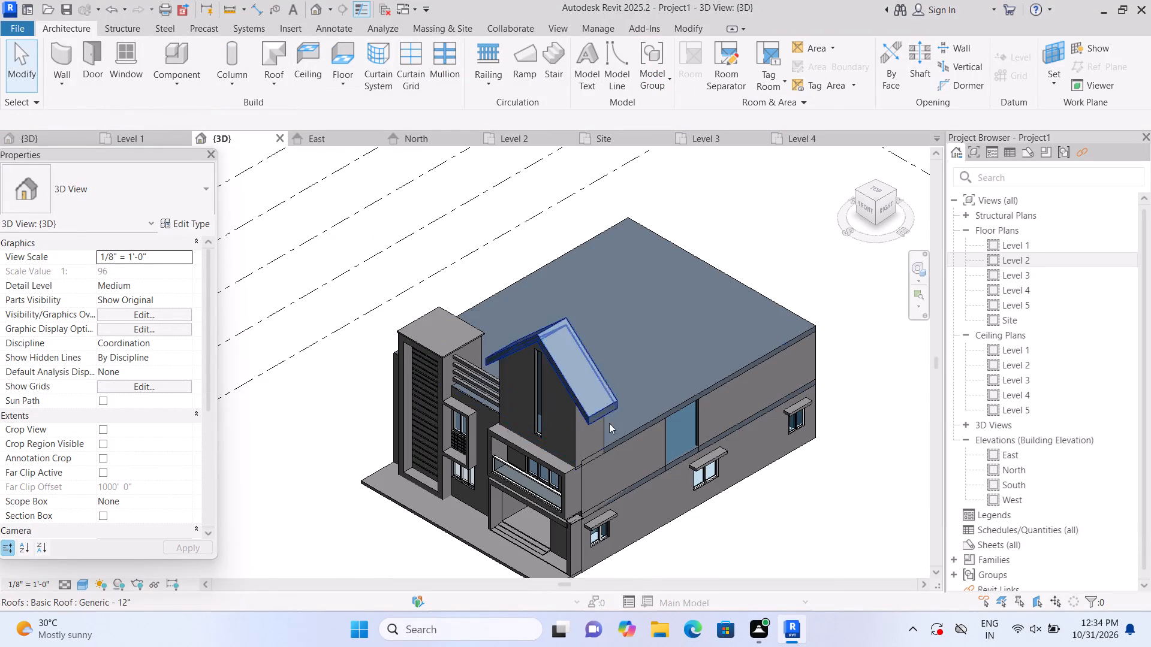
pyautogui.scroll(3, 704, 482)
pyautogui.scroll(1, 640, 481)
pyautogui.moveTo(635, 480); pyautogui.dragTo(553, 479, button='middle')
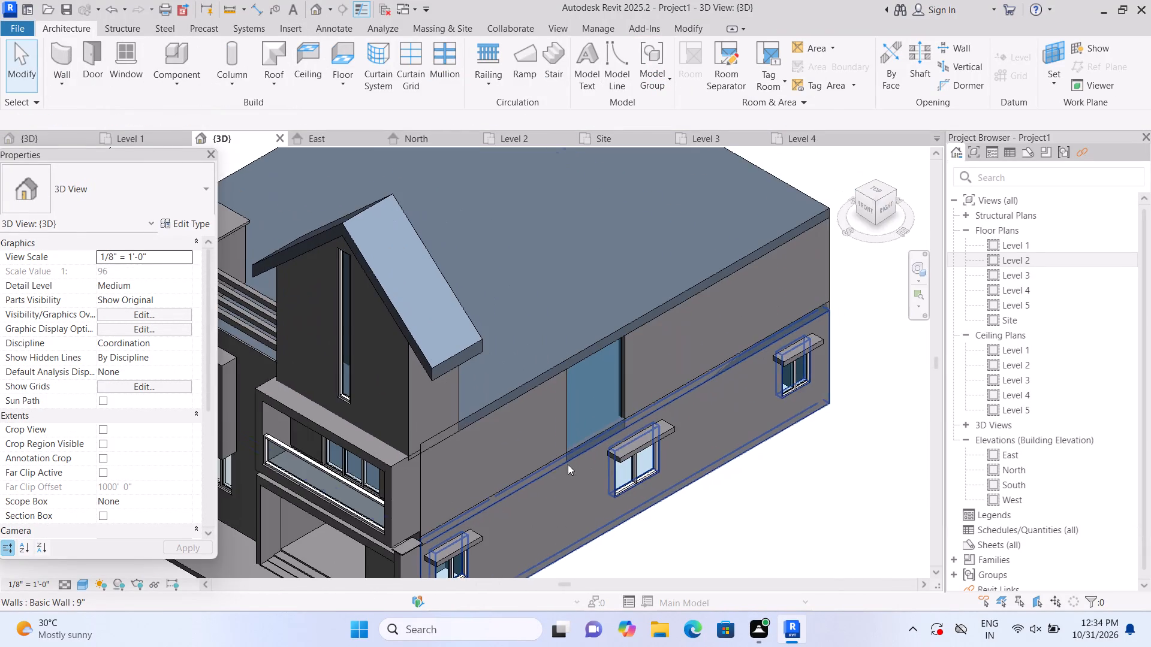
pyautogui.scroll(4, 610, 427)
pyautogui.click(609, 407)
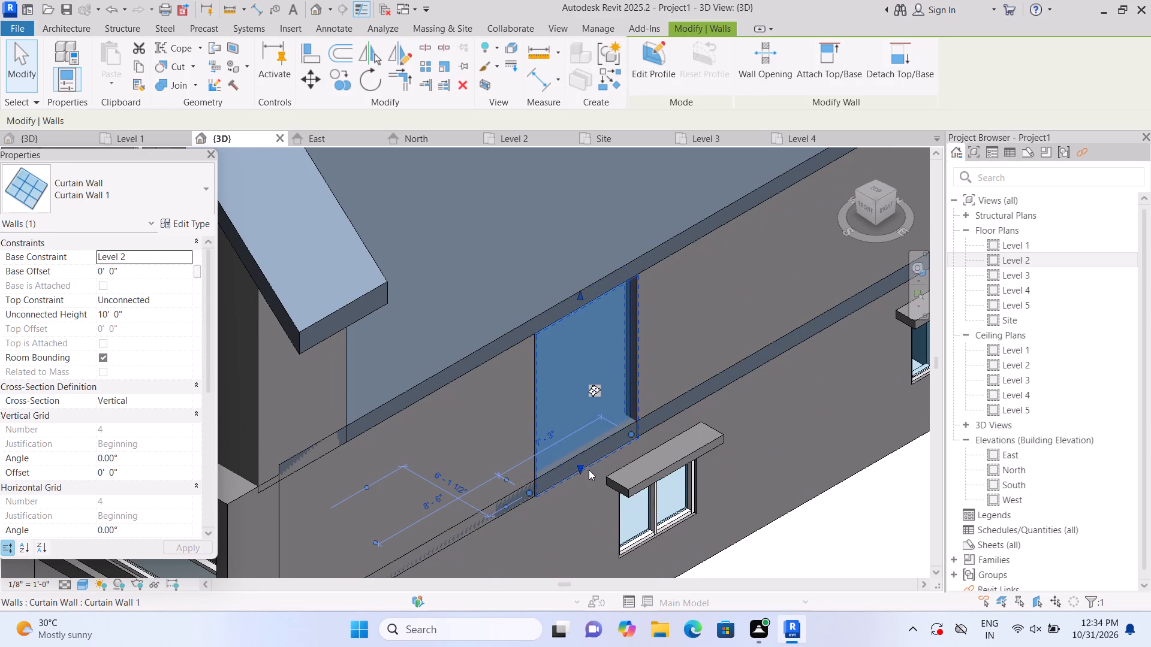
pyautogui.moveTo(580, 465); pyautogui.dragTo(573, 430)
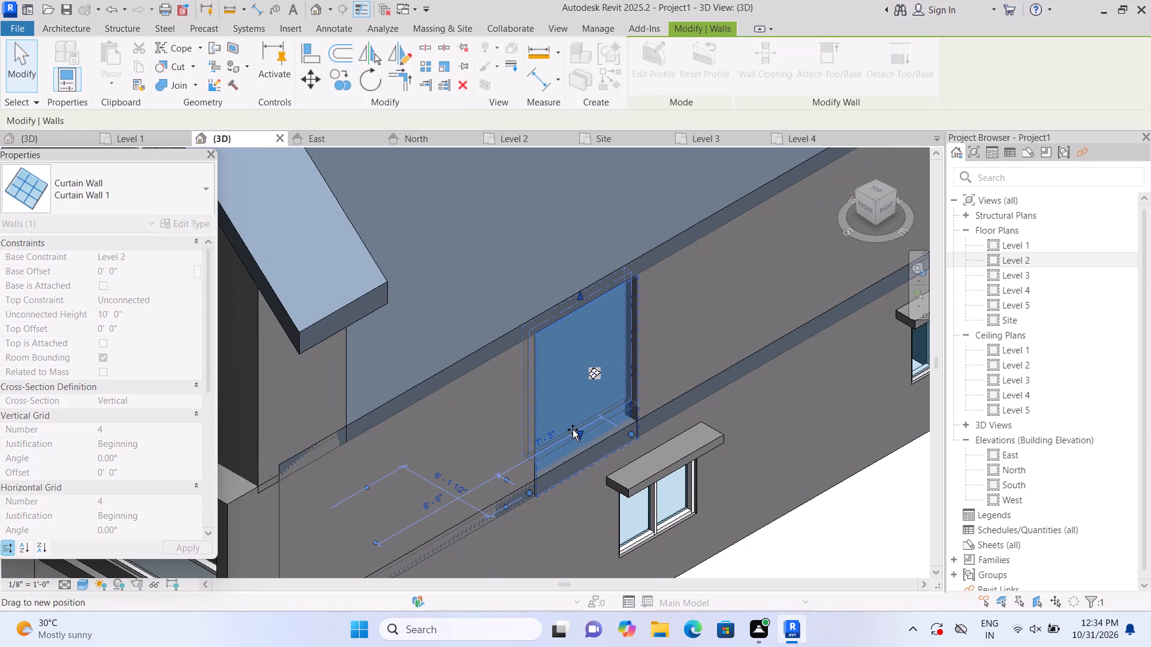
pyautogui.moveTo(573, 430); pyautogui.dragTo(574, 436)
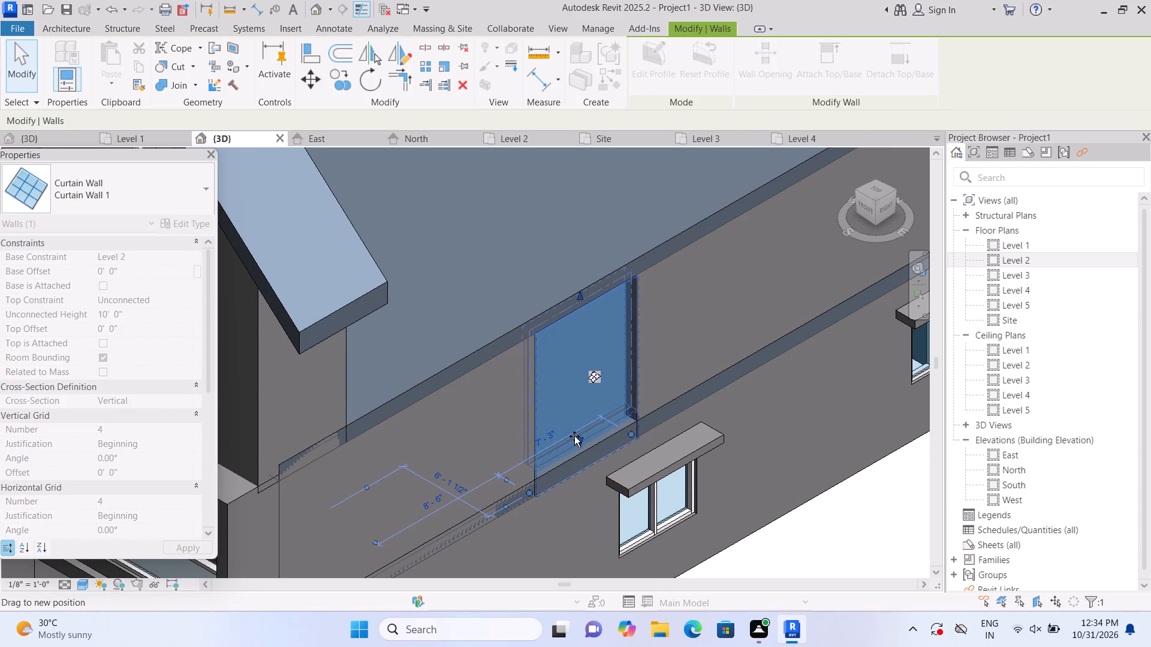
pyautogui.moveTo(574, 436); pyautogui.dragTo(573, 413)
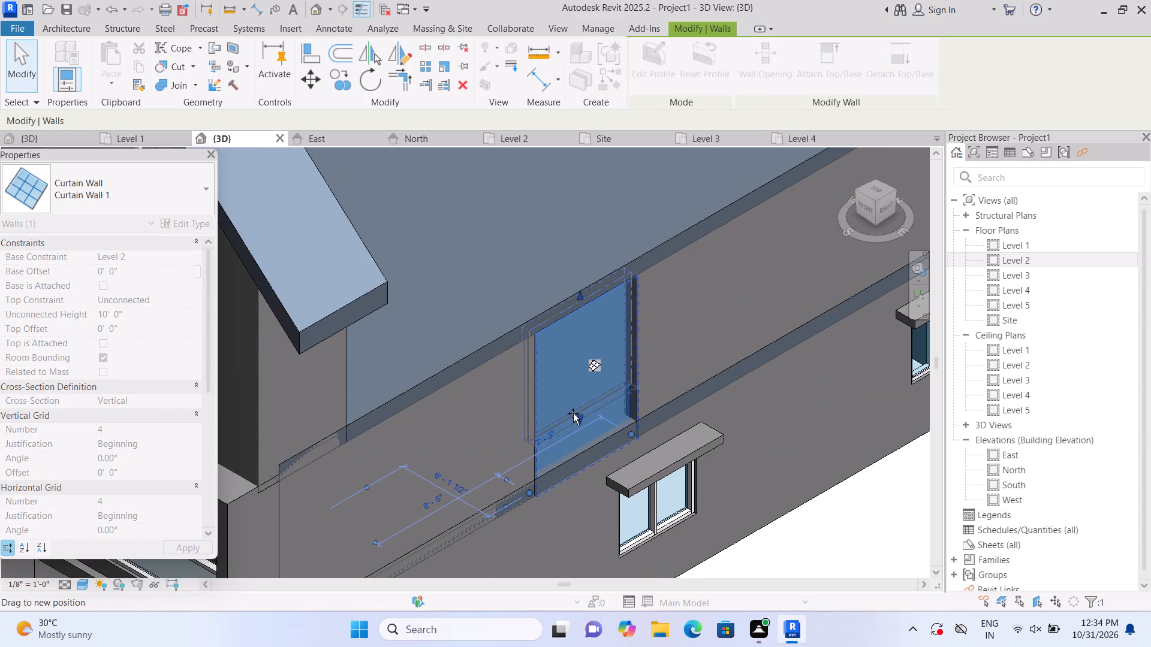
pyautogui.moveTo(573, 413); pyautogui.dragTo(573, 412)
pyautogui.scroll(1, 573, 412)
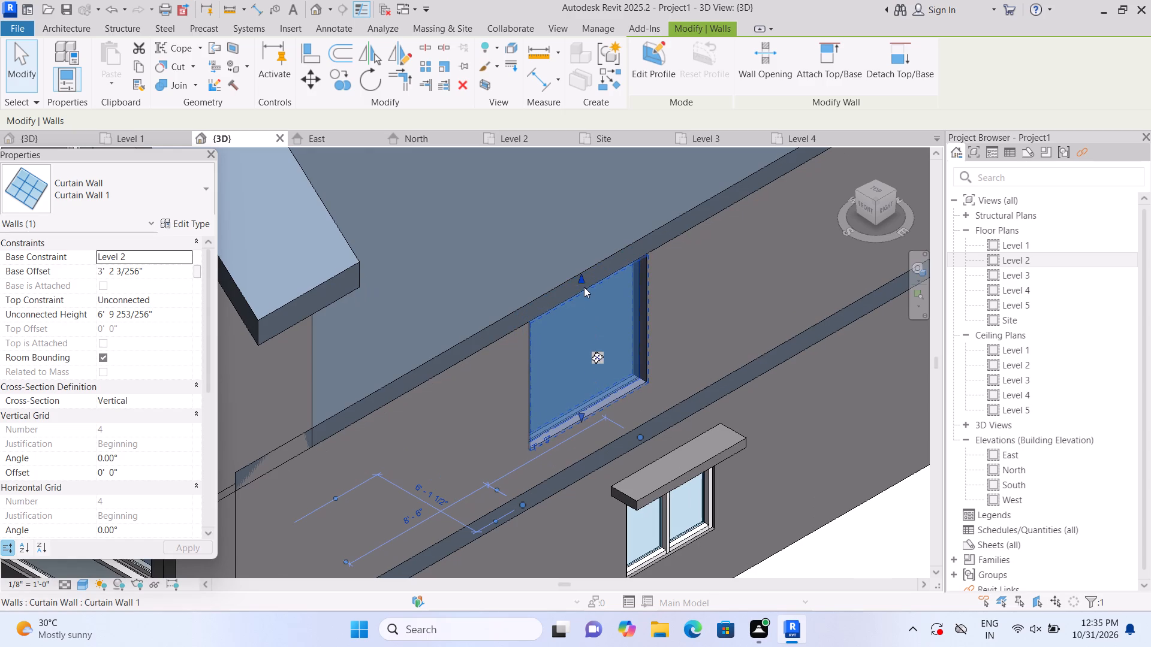
# Lower the curtain wall's top to a height of about 4'-6" and raise its base slightly more.
pyautogui.moveTo(583, 276); pyautogui.dragTo(589, 296)
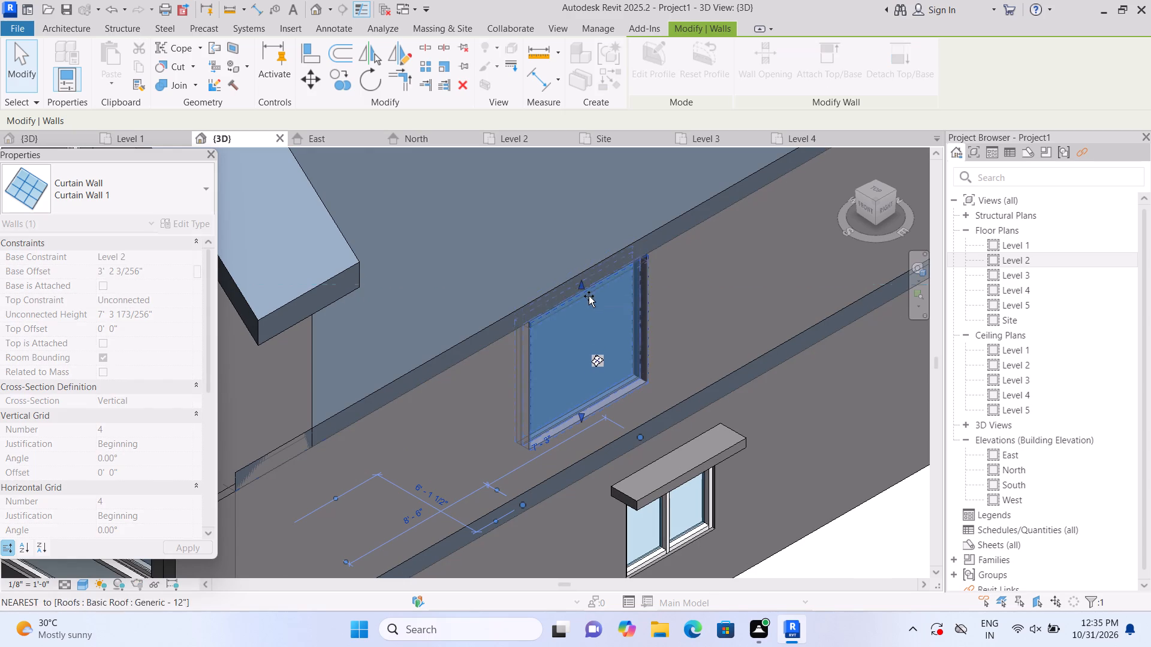
pyautogui.moveTo(589, 296); pyautogui.dragTo(596, 326)
pyautogui.scroll(1, 601, 395)
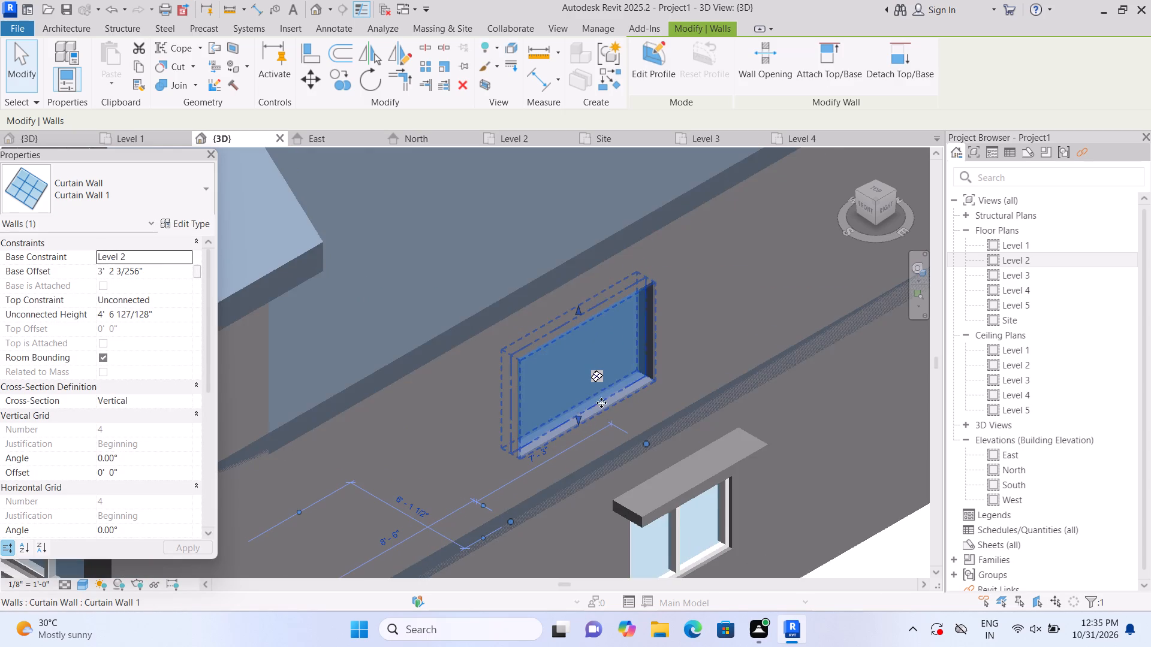
pyautogui.moveTo(578, 418); pyautogui.dragTo(578, 399)
pyautogui.press('Escape')
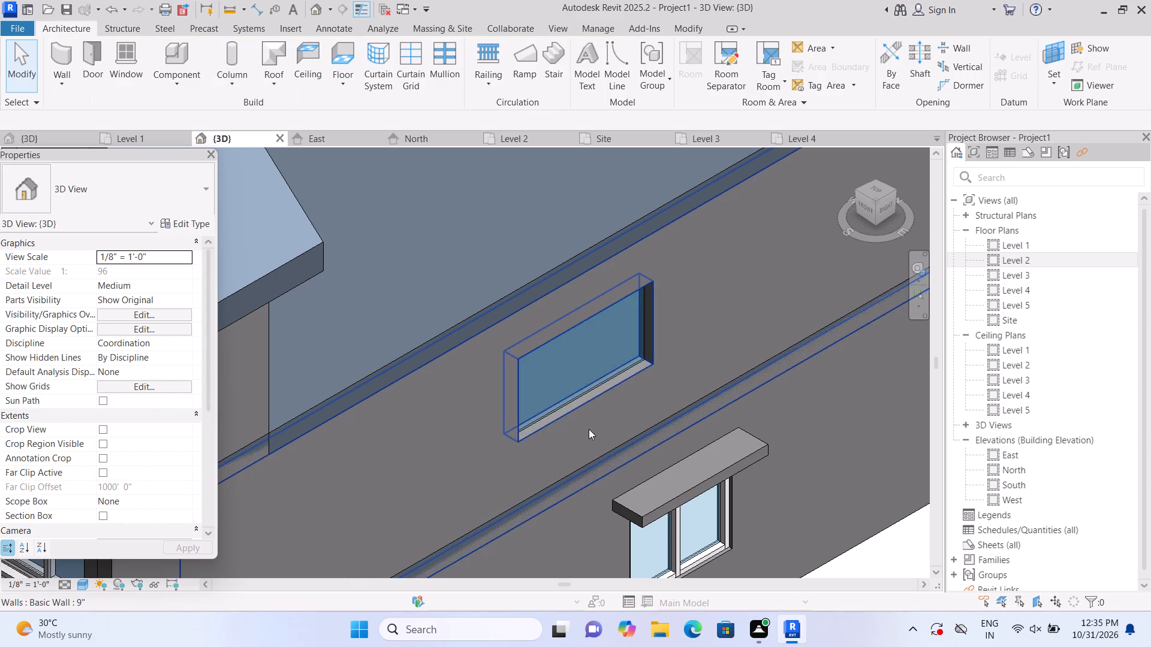
# Divide the Level 2 east window into three equal panels with two vertical curtain grid lines.
pyautogui.scroll(-4, 589, 429)
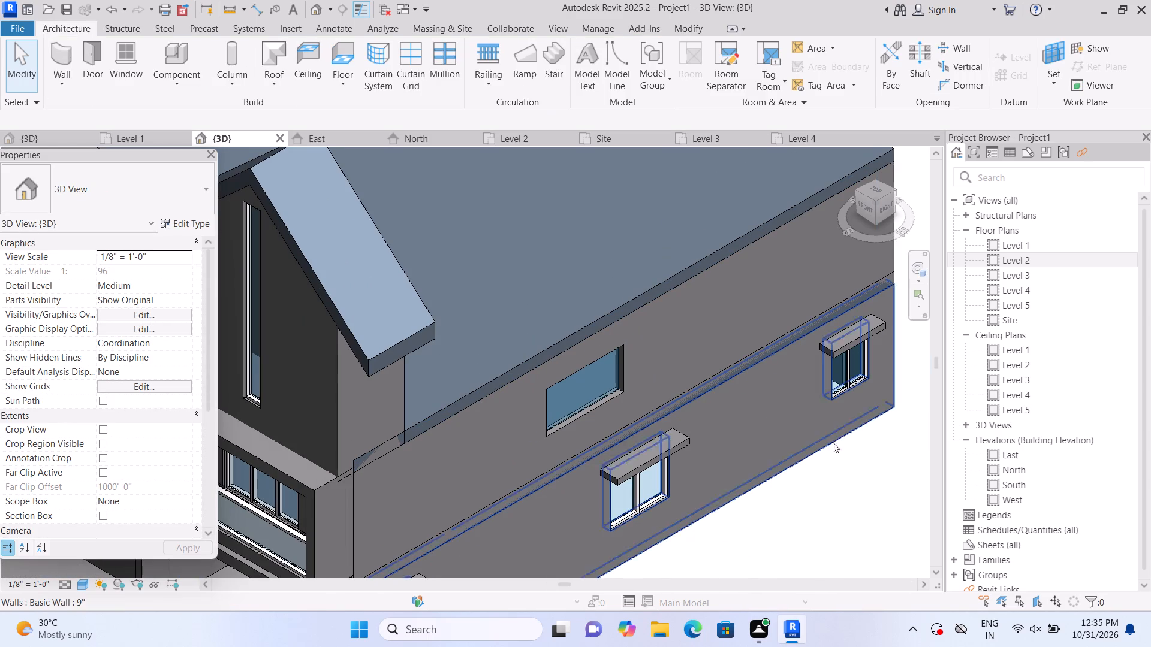
pyautogui.click(408, 80)
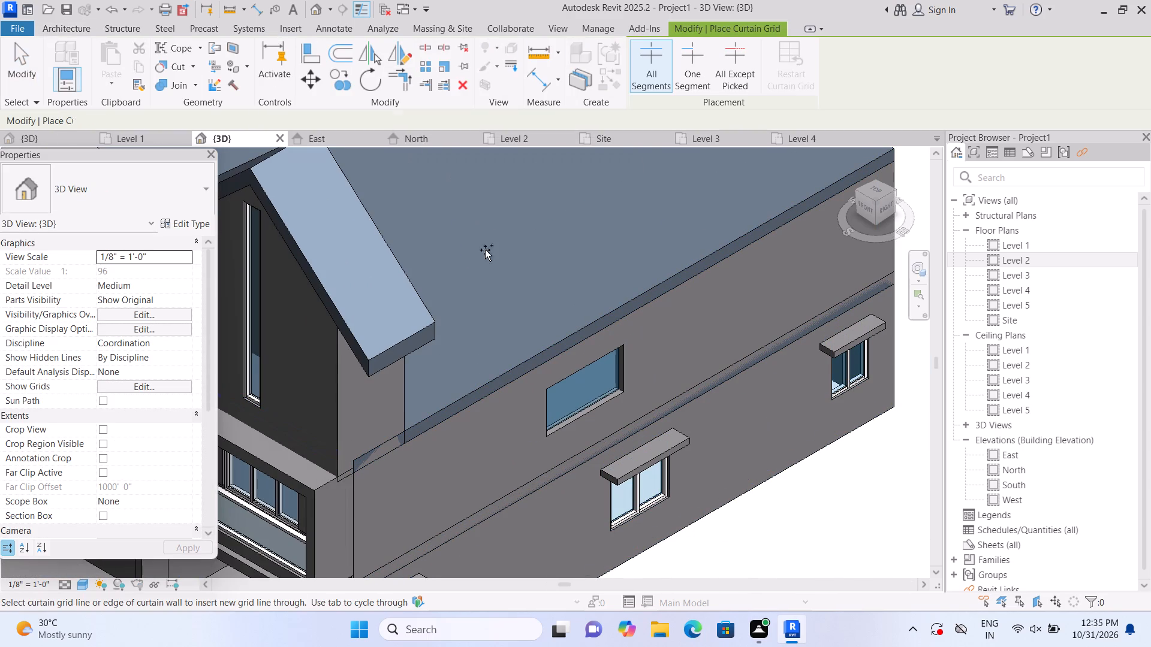
pyautogui.scroll(2, 581, 392)
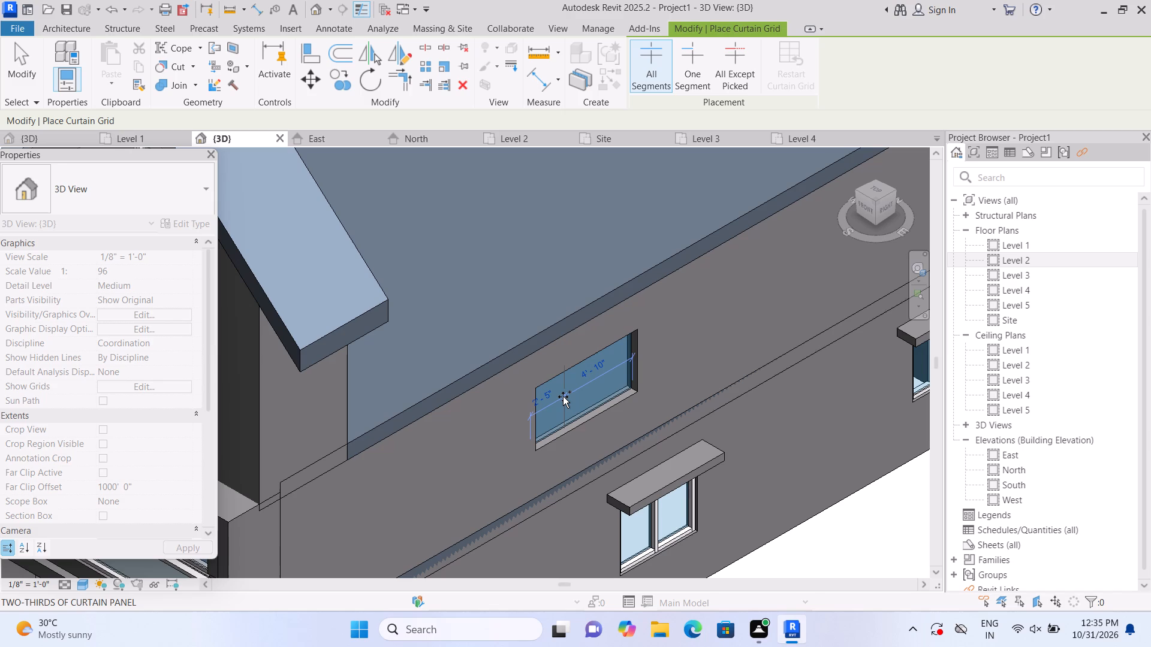
pyautogui.click(563, 397)
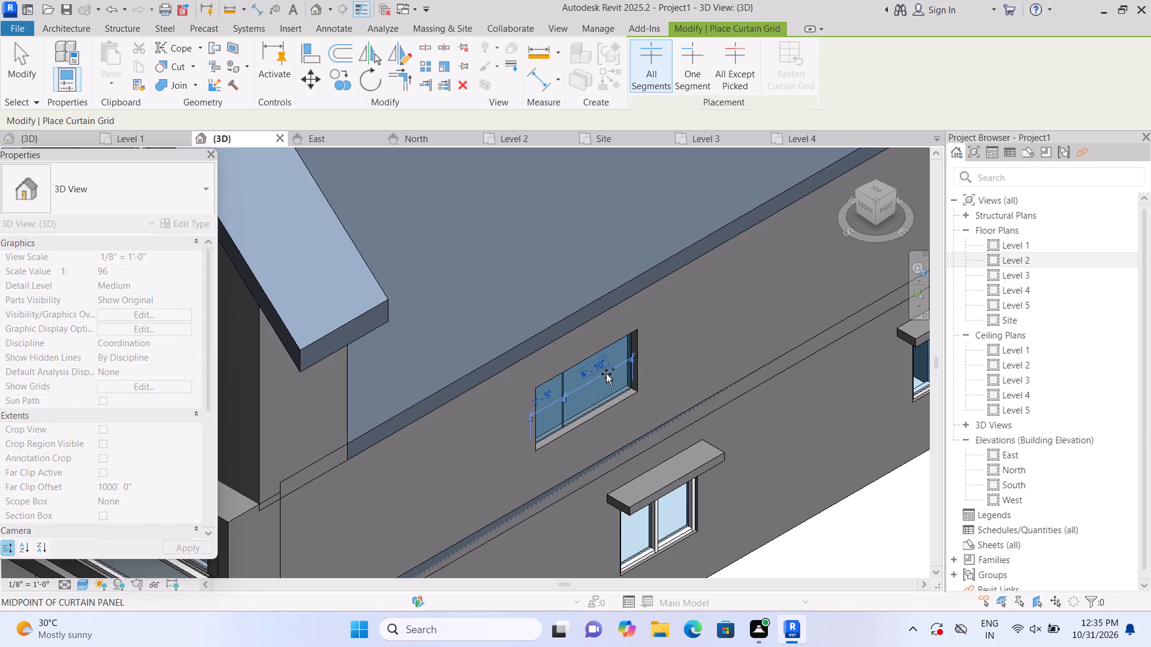
pyautogui.click(606, 377)
pyautogui.press('Escape')
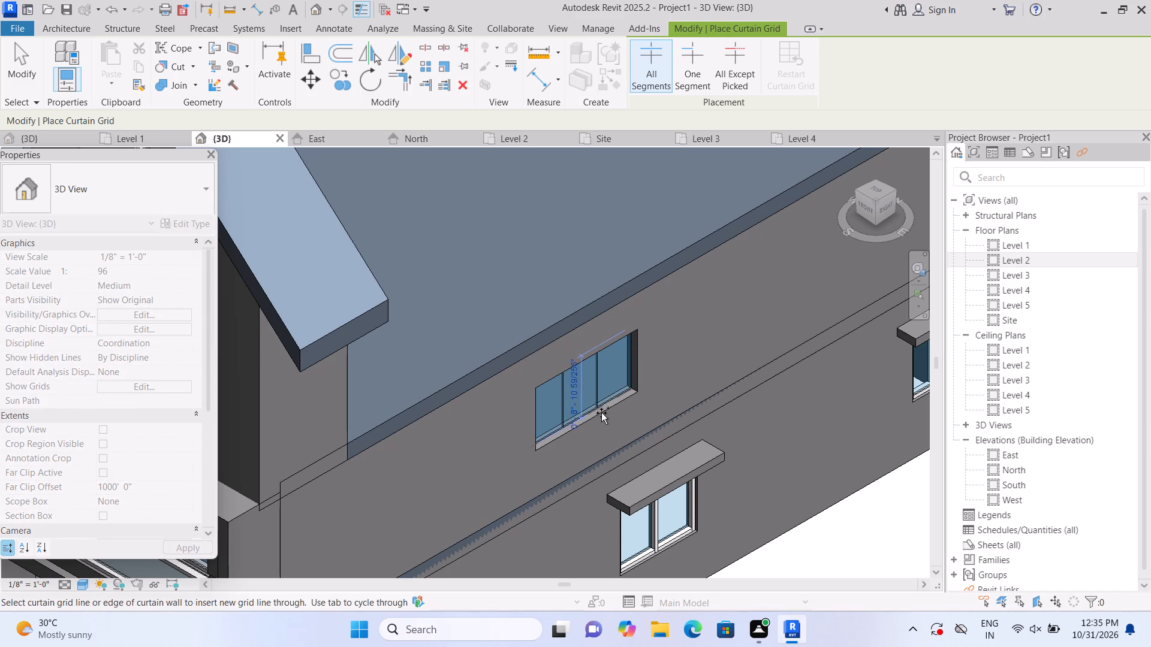
# Place 2.5" x 5" rectangular mullions on both grid lines and around the outer edges of the Level 2 window.
pyautogui.click(70, 24)
pyautogui.click(439, 75)
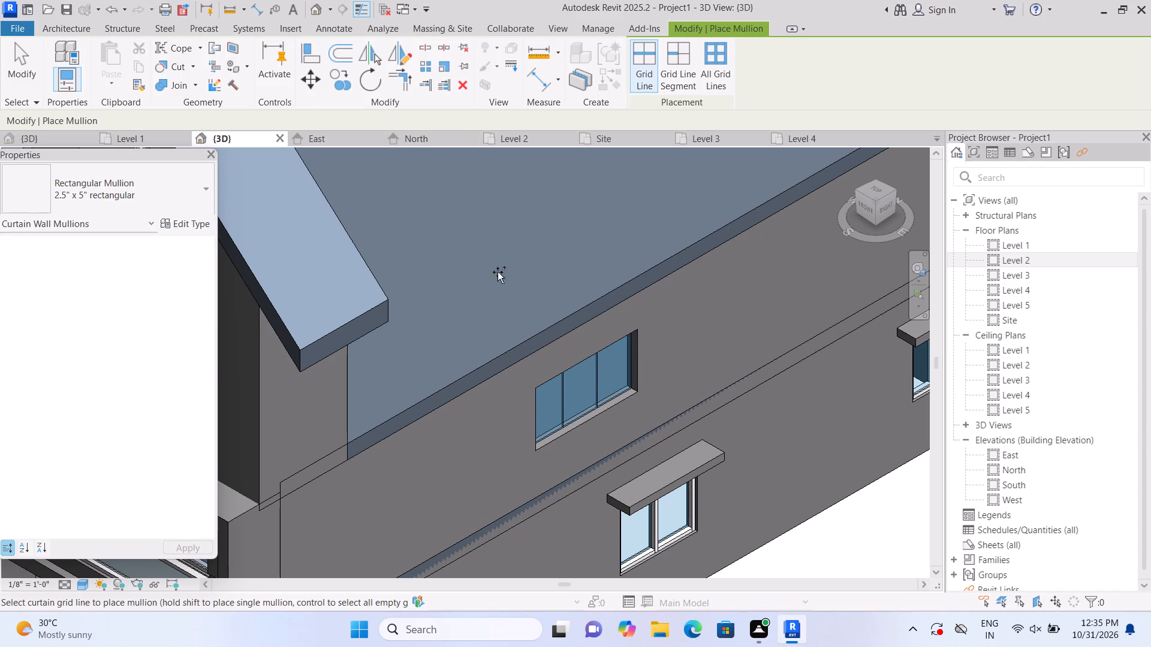
pyautogui.click(564, 384)
pyautogui.click(594, 380)
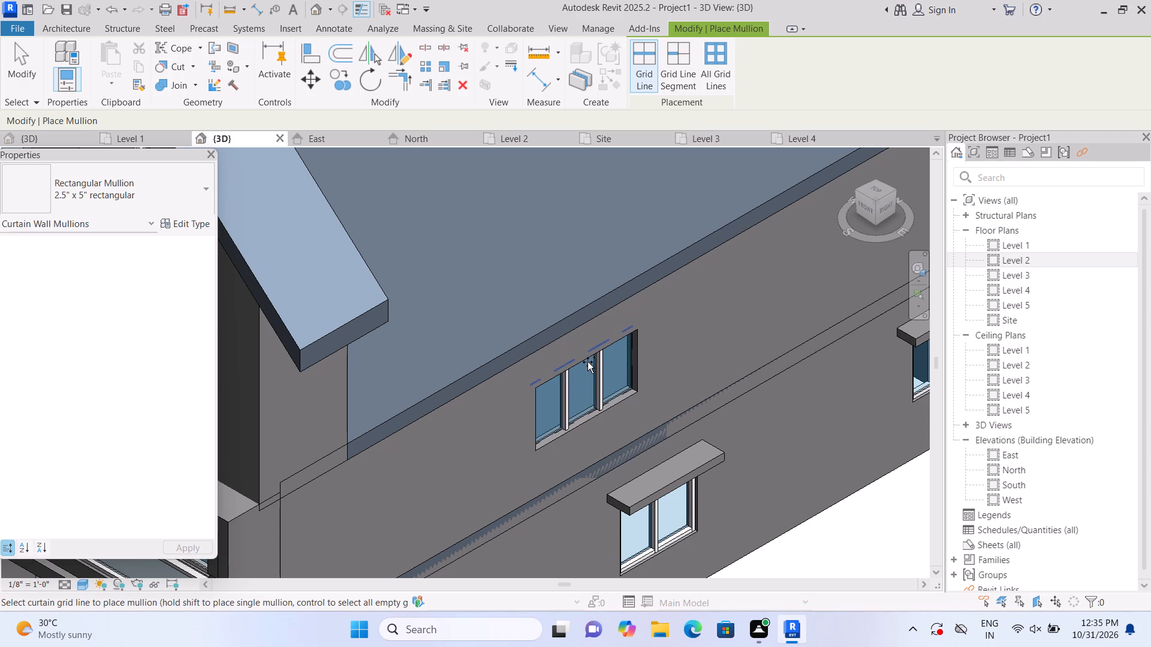
pyautogui.click(587, 362)
pyautogui.click(586, 404)
pyautogui.click(626, 367)
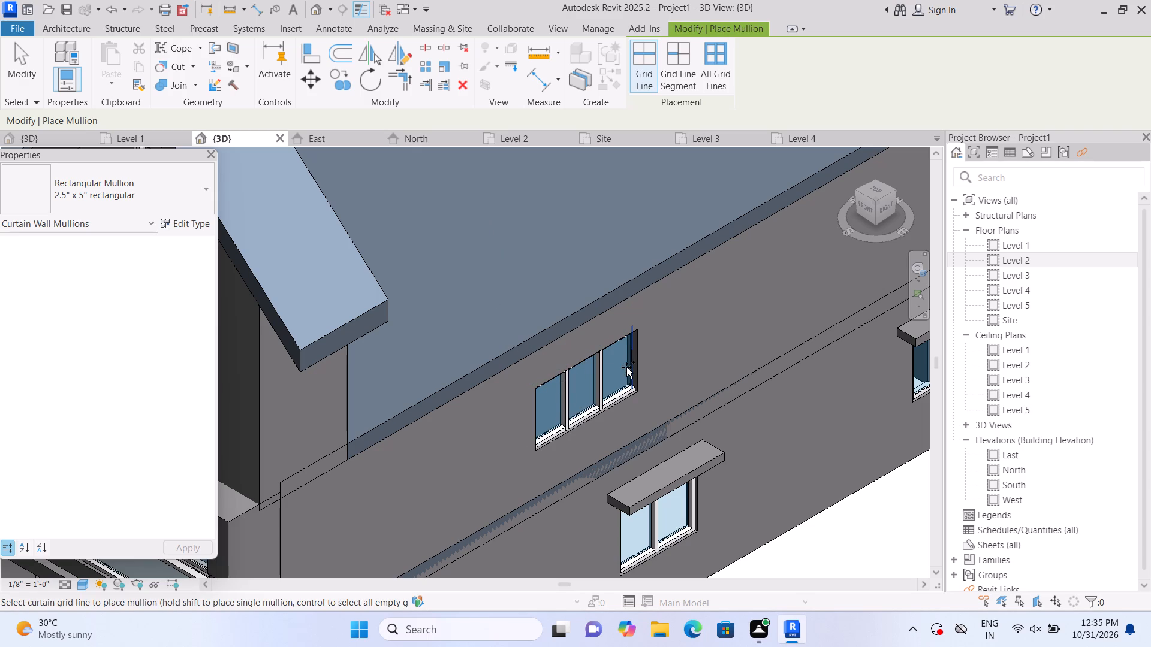
pyautogui.doubleClick(539, 408)
pyautogui.press('Escape')
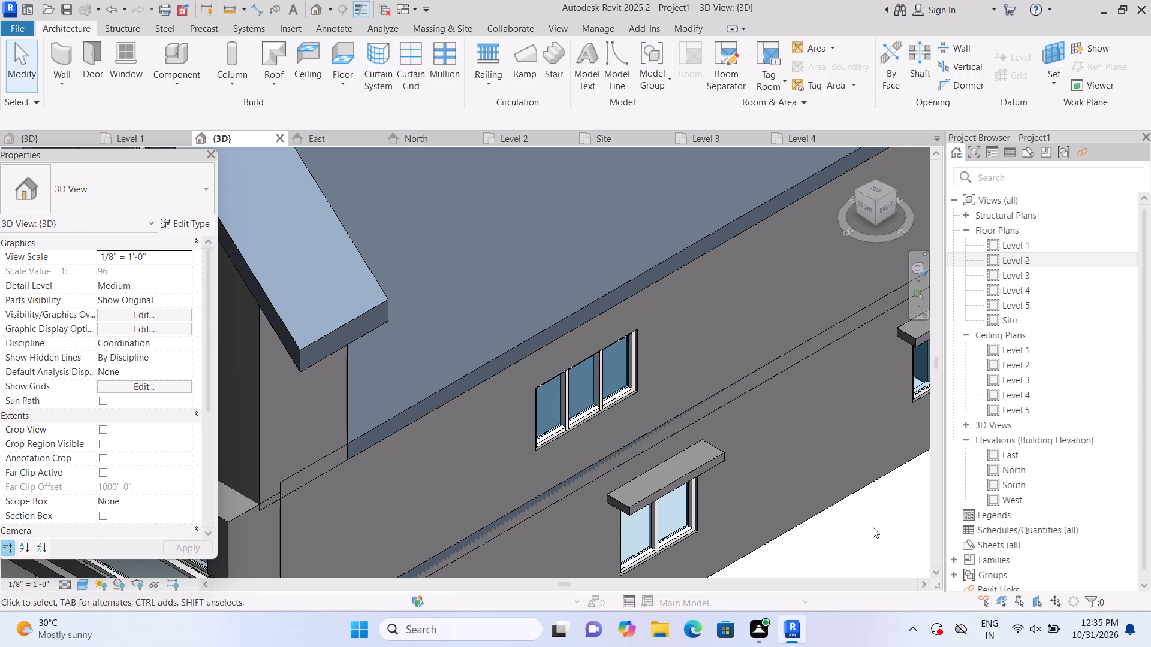
# Start an in-place model in the Generic Models category for the canopy above the Level 2 east window.
pyautogui.keyDown('shift'); pyautogui.moveTo(873, 527); pyautogui.dragTo(813, 530, button='middle'); pyautogui.keyUp('shift')
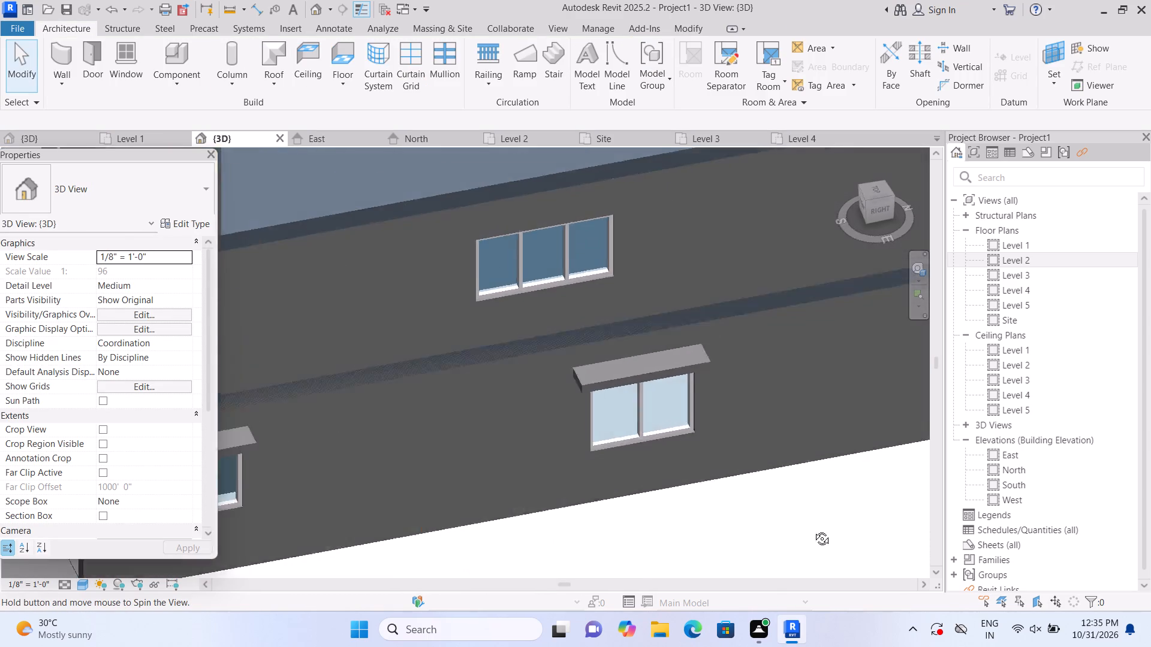
pyautogui.keyDown('shift'); pyautogui.moveTo(813, 530); pyautogui.dragTo(851, 492, button='middle'); pyautogui.keyUp('shift')
pyautogui.scroll(-4, 842, 485)
pyautogui.moveTo(823, 471); pyautogui.dragTo(787, 490, button='middle')
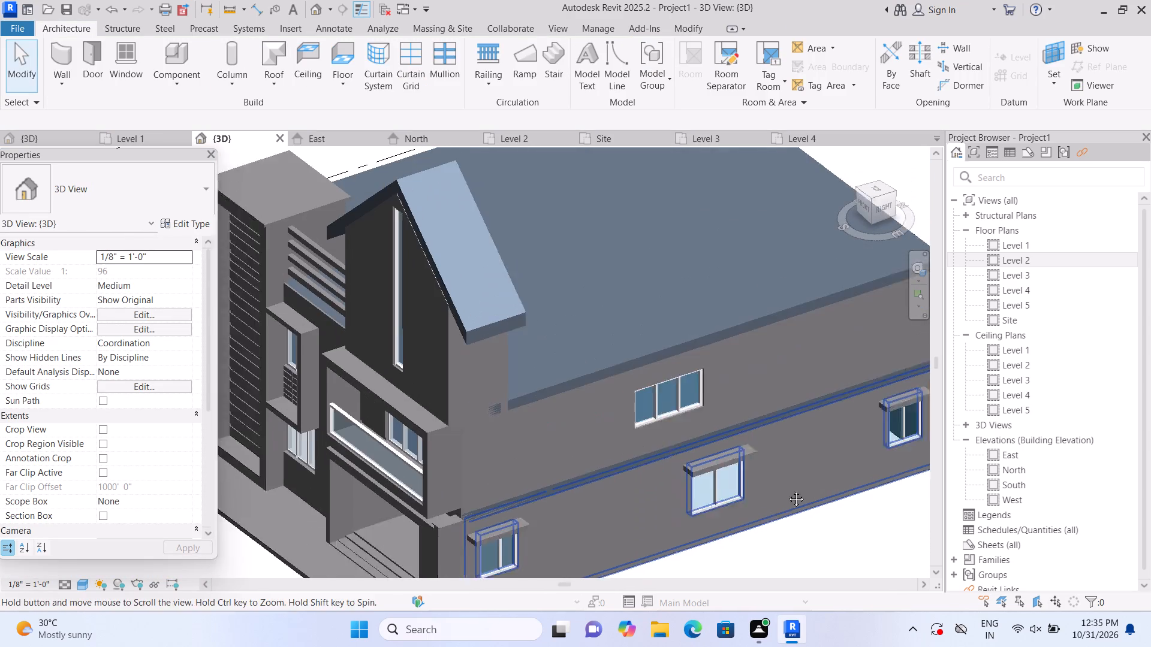
pyautogui.moveTo(787, 490); pyautogui.dragTo(746, 497, button='middle')
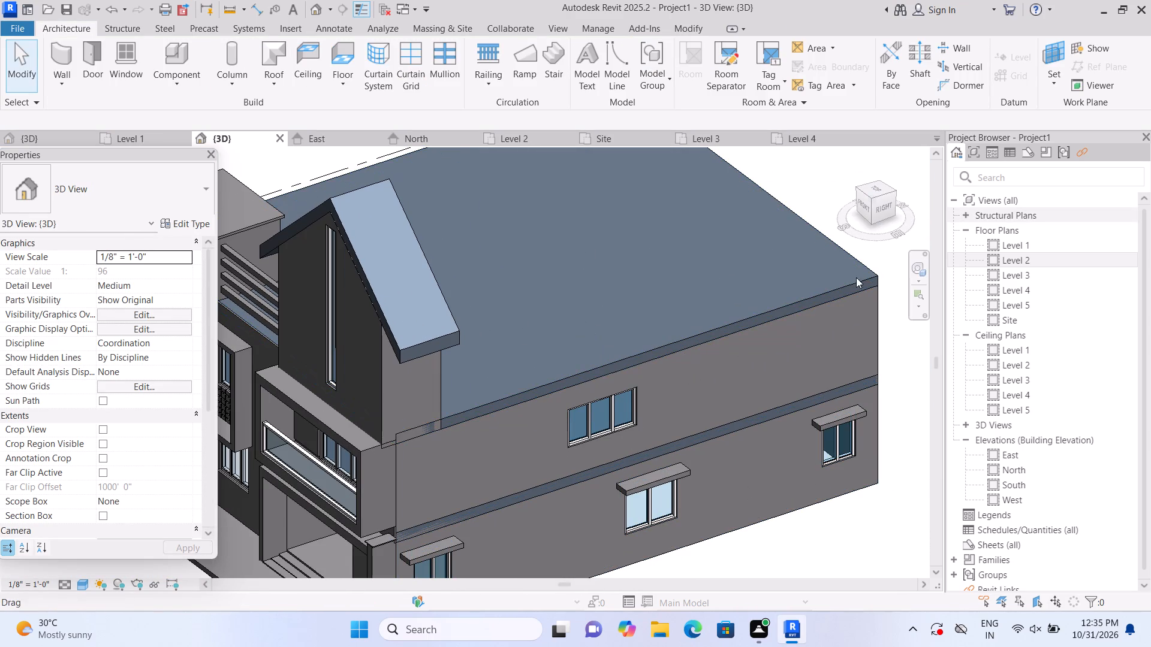
pyautogui.scroll(2, 651, 381)
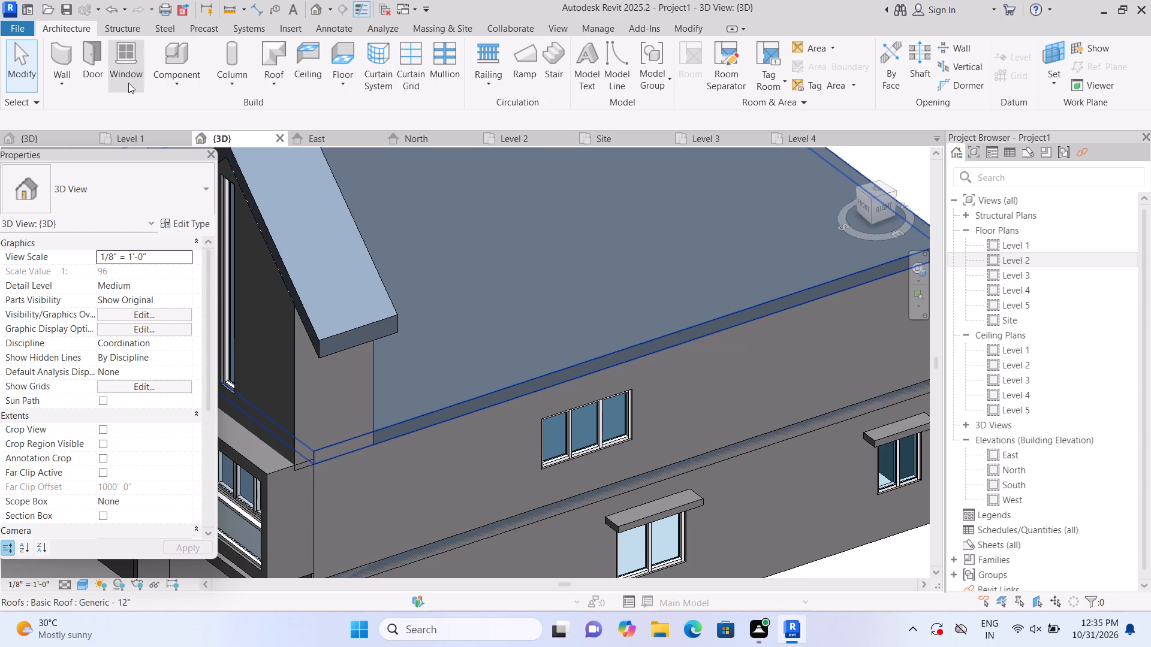
pyautogui.click(186, 82)
pyautogui.click(201, 144)
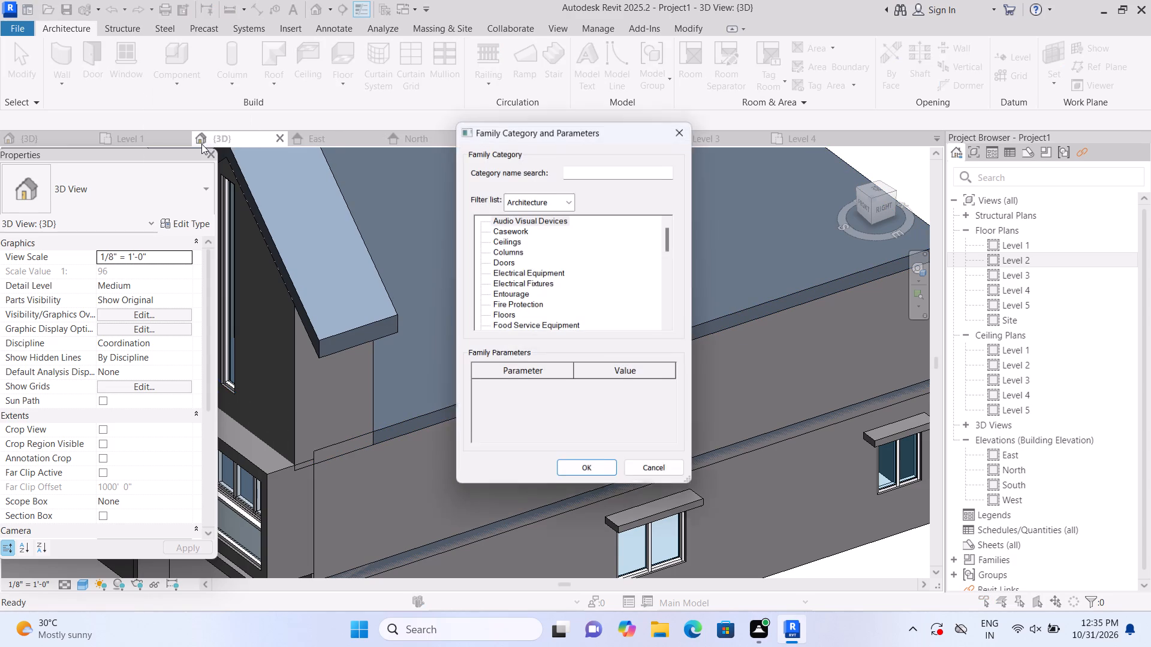
pyautogui.scroll(-8, 537, 248)
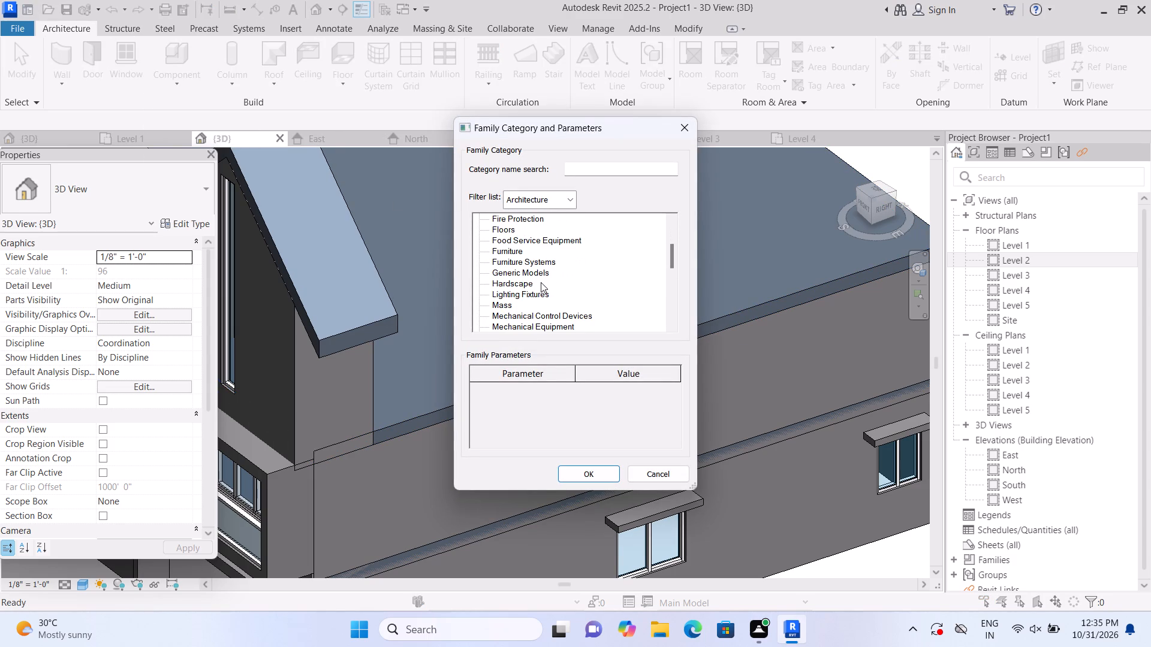
pyautogui.click(539, 271)
pyautogui.click(591, 473)
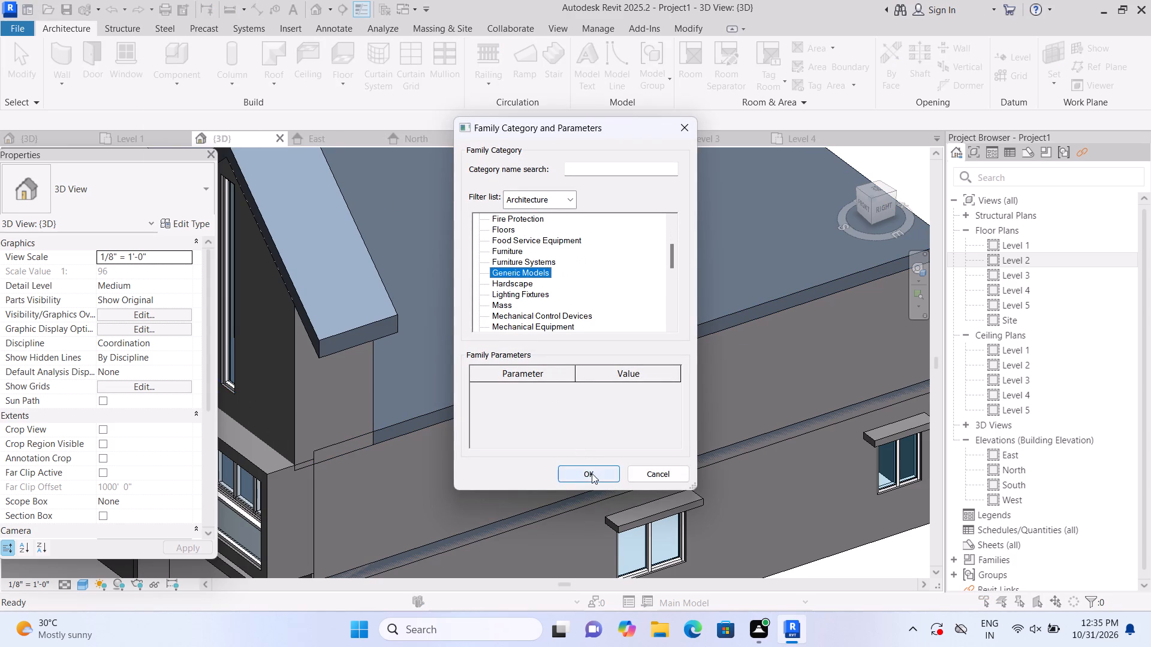
pyautogui.click(598, 332)
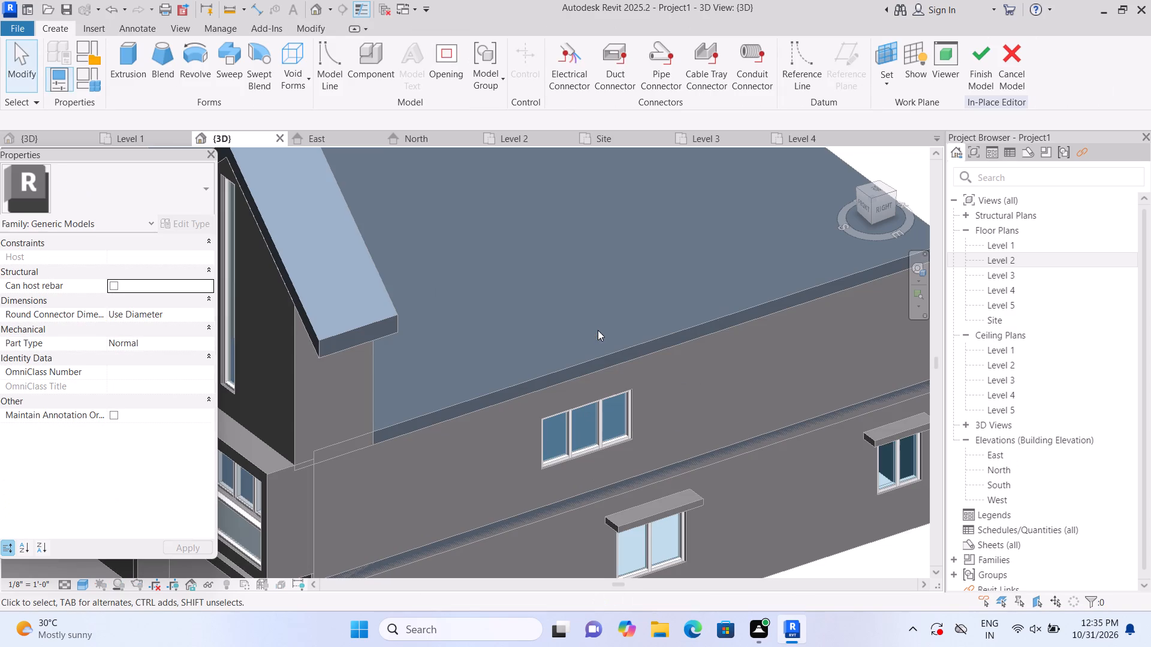
# Sketch a rectangular canopy extrusion about 10'-6" by 2'-0" on a work plane at the top of the Level 2 east window.
pyautogui.click(113, 49)
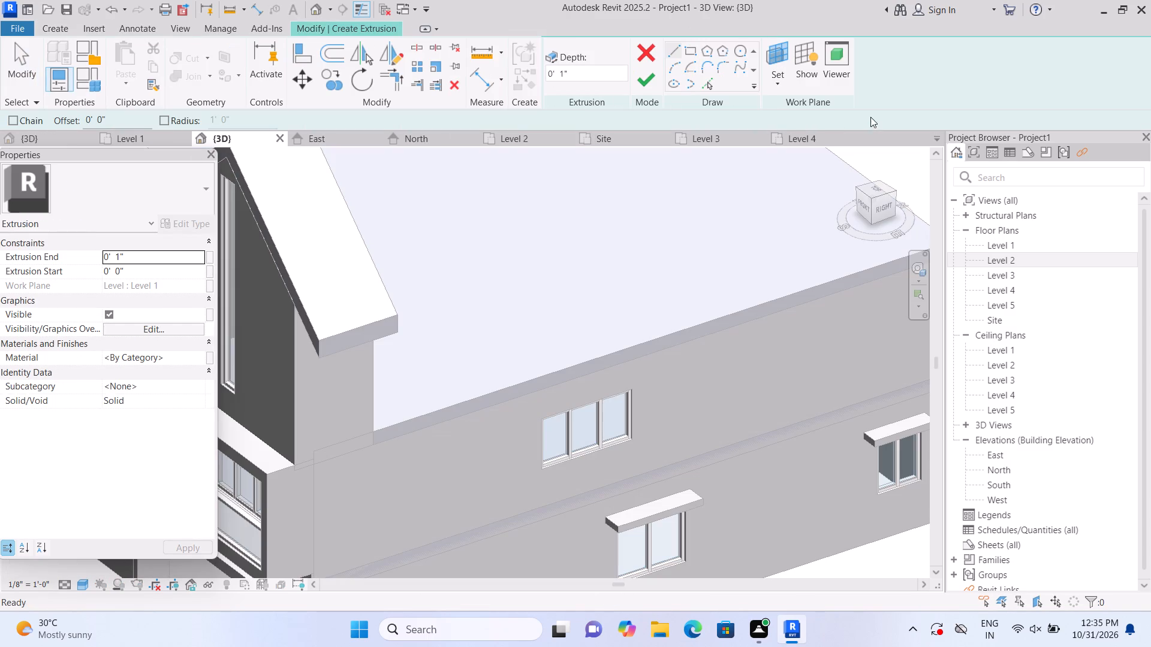
pyautogui.click(782, 79)
pyautogui.click(805, 134)
pyautogui.click(598, 401)
pyautogui.click(691, 46)
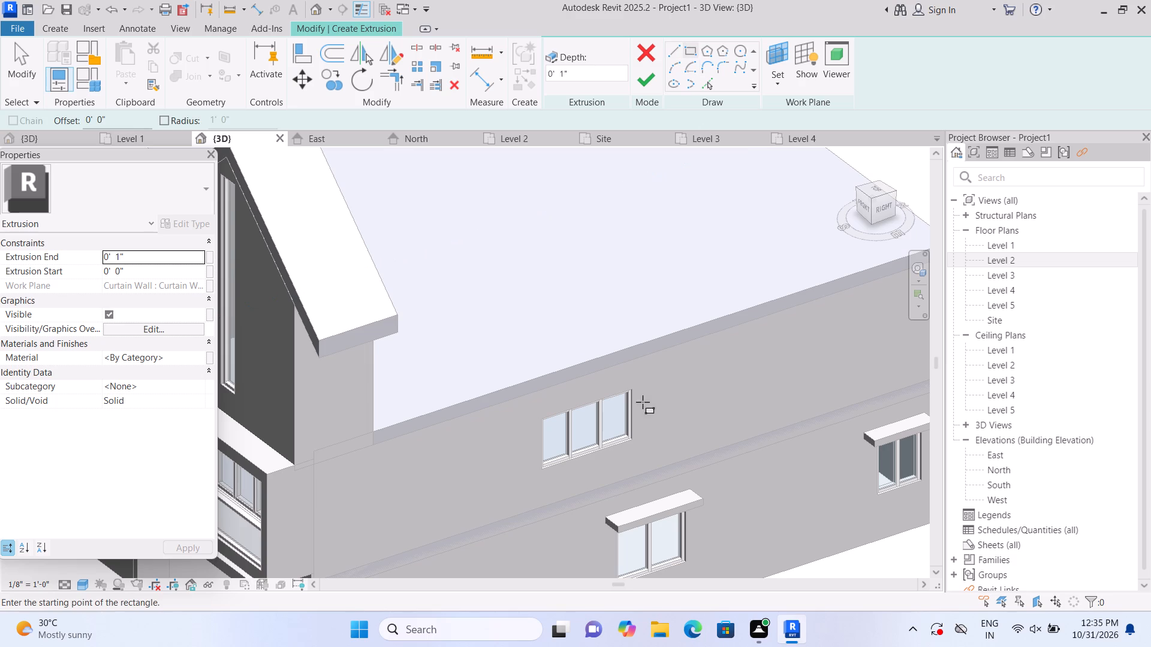
pyautogui.scroll(1, 626, 431)
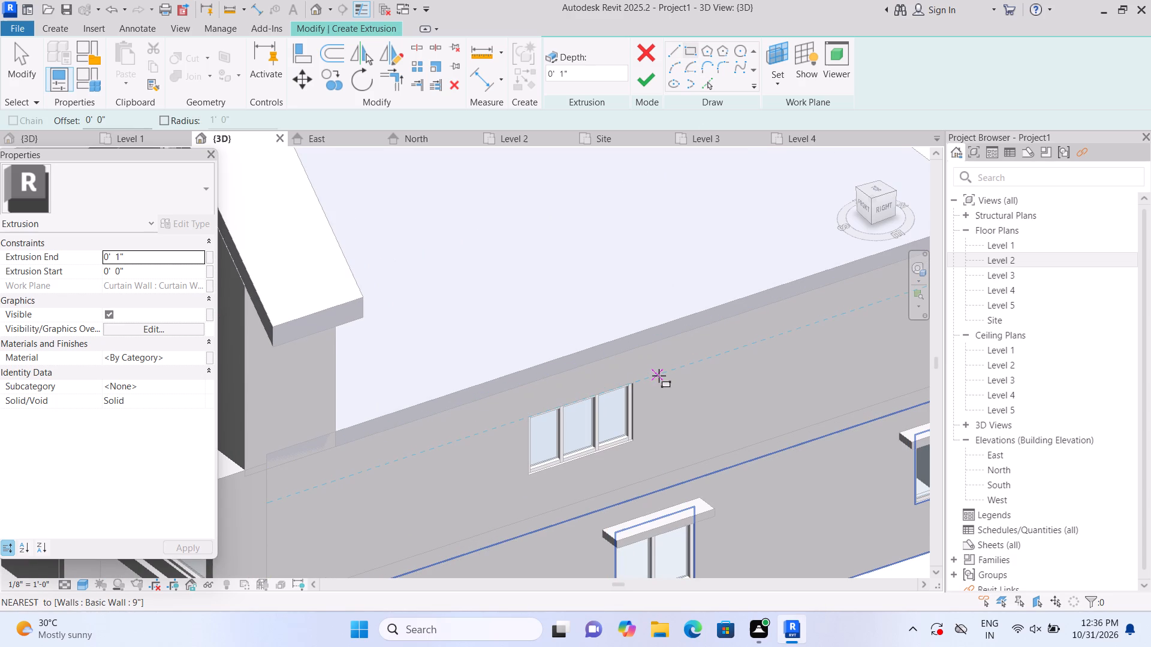
pyautogui.click(659, 376)
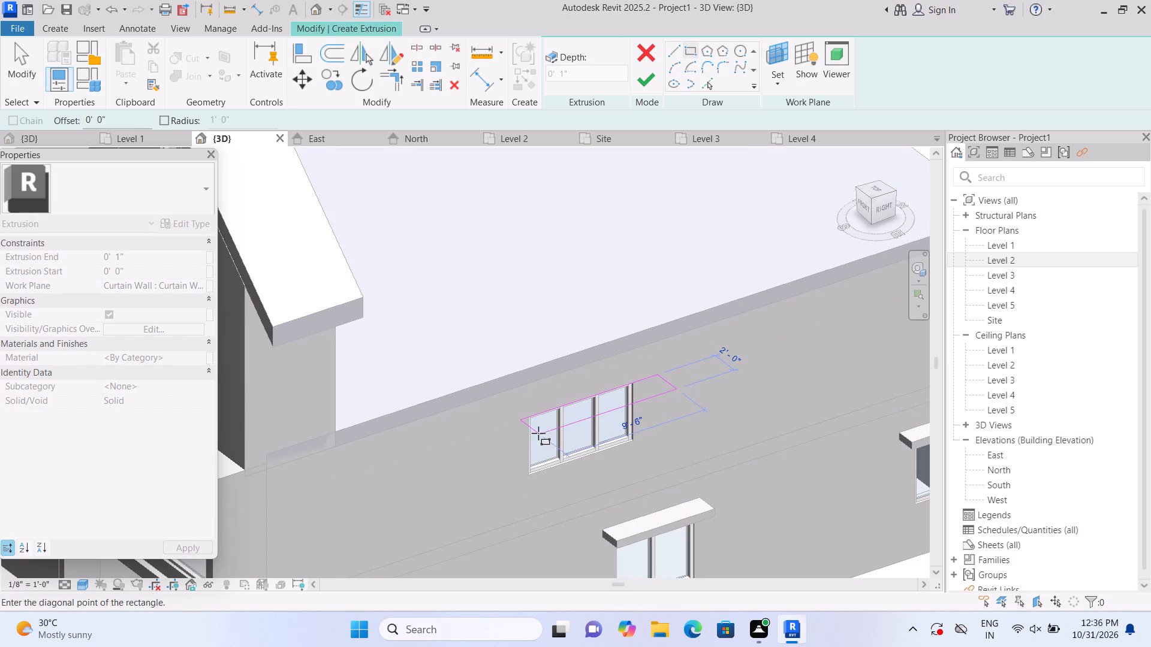
pyautogui.click(523, 440)
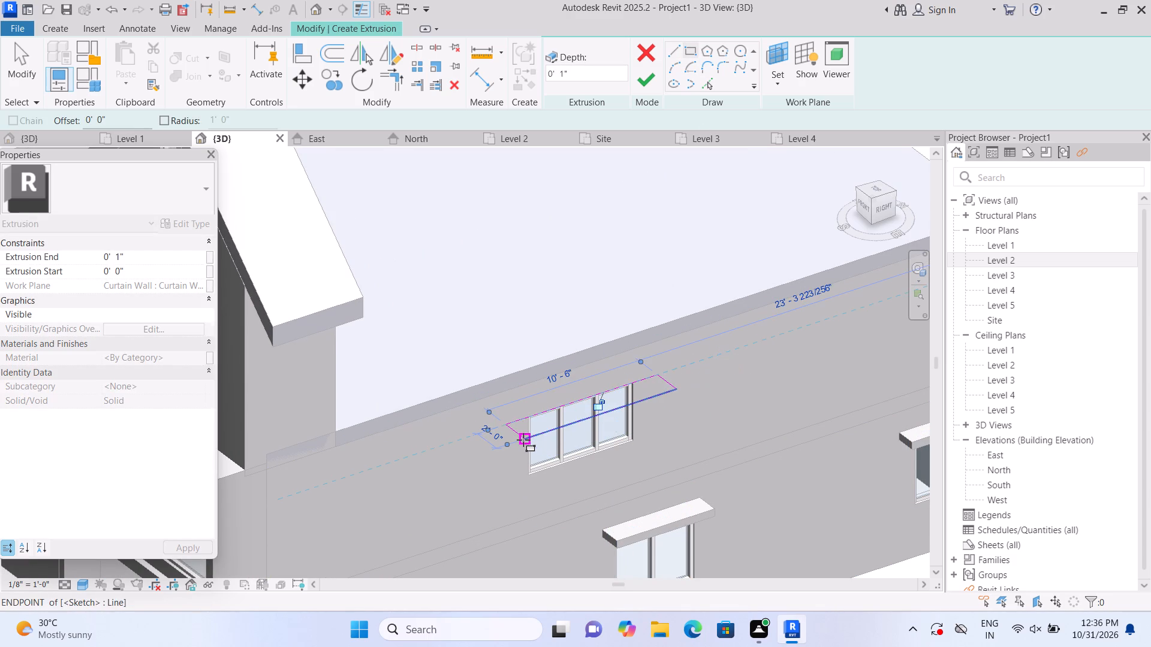
pyautogui.click(649, 74)
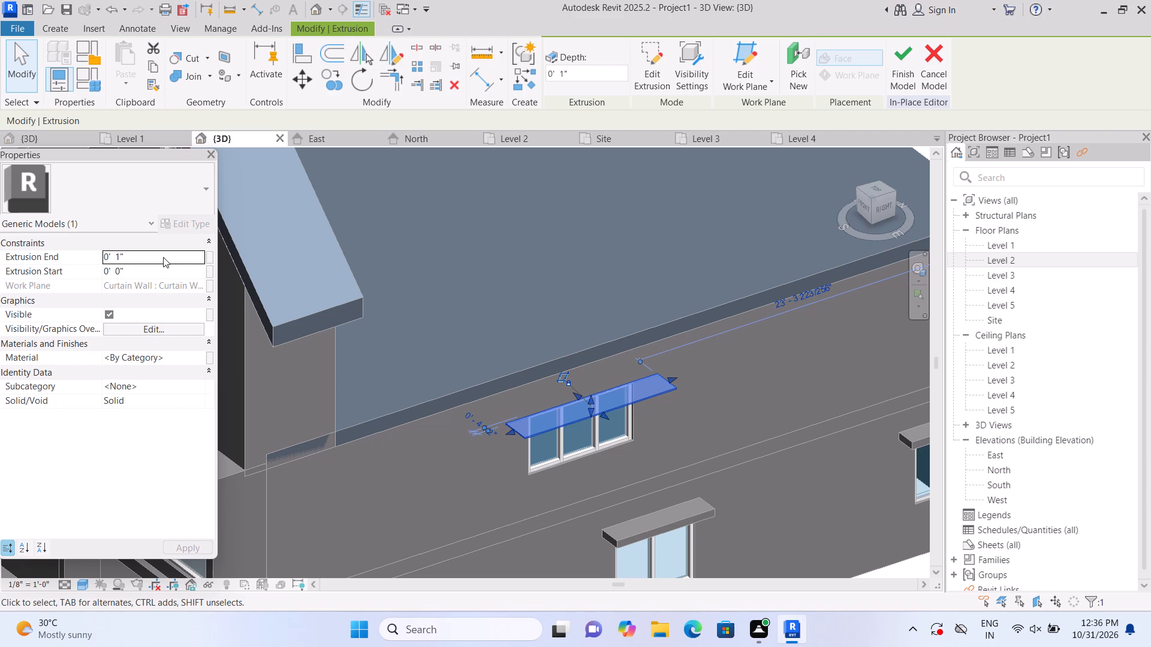
# Set the canopy's extrusion end to 6".
pyautogui.click(174, 255)
pyautogui.press('BackSpace')
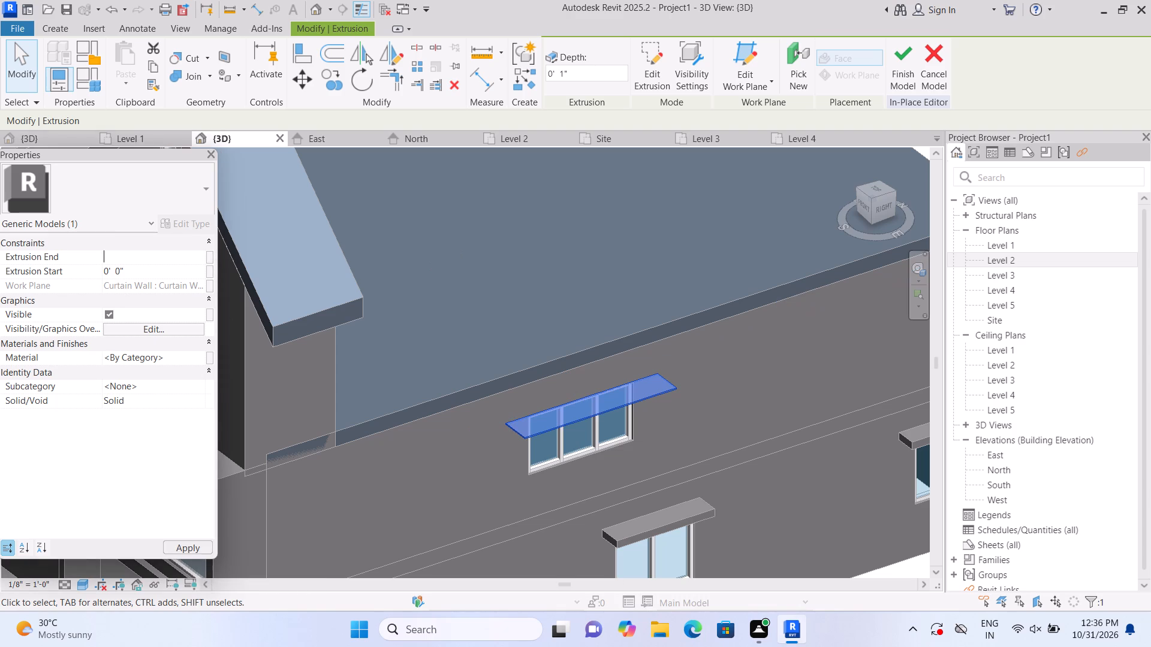
pyautogui.write('6"')
pyautogui.press('Return')
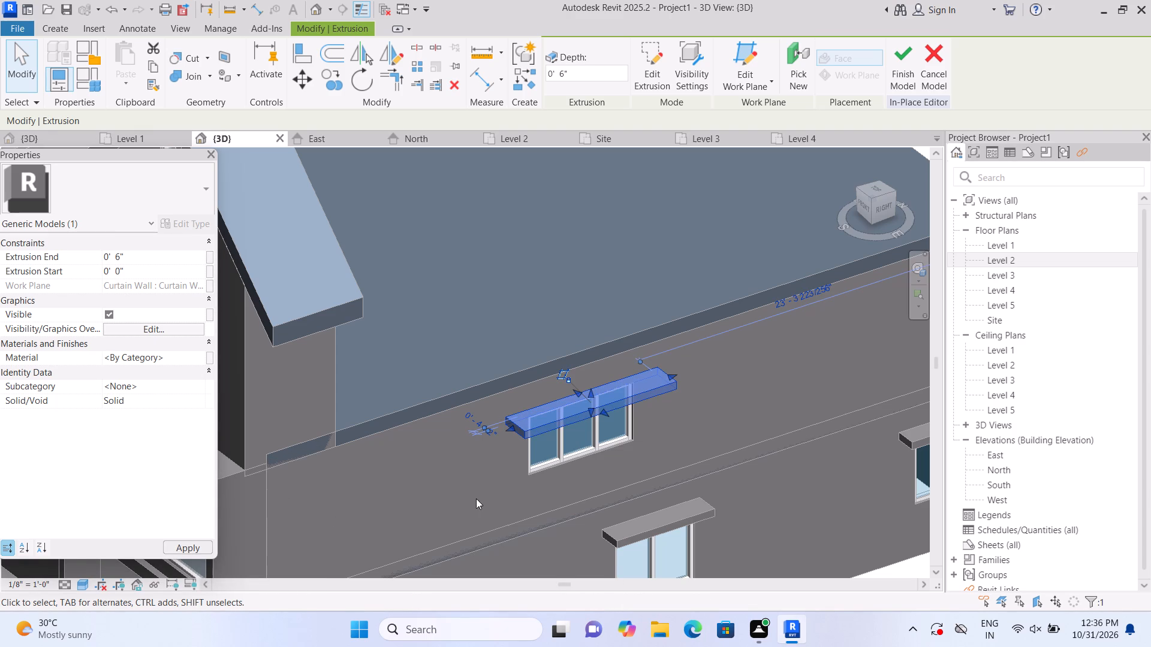
# Shorten the canopy by pulling its north end in closer to the window's edge.
pyautogui.scroll(1, 510, 496)
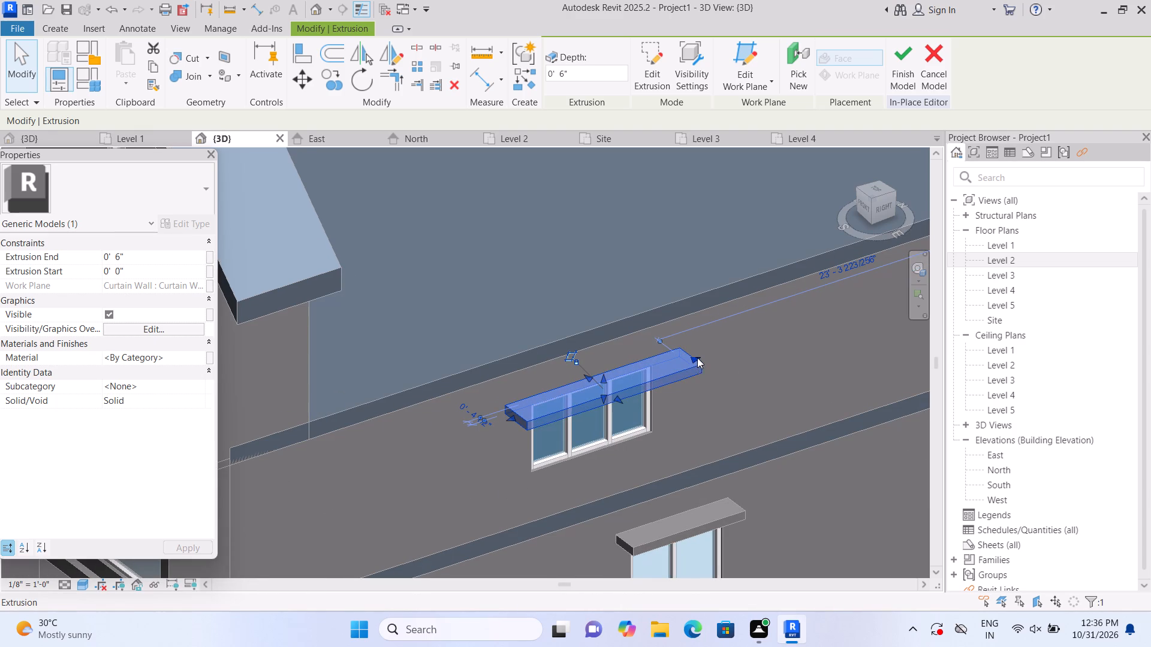
pyautogui.moveTo(697, 358); pyautogui.dragTo(673, 370)
pyautogui.scroll(1, 654, 394)
pyautogui.click(699, 460)
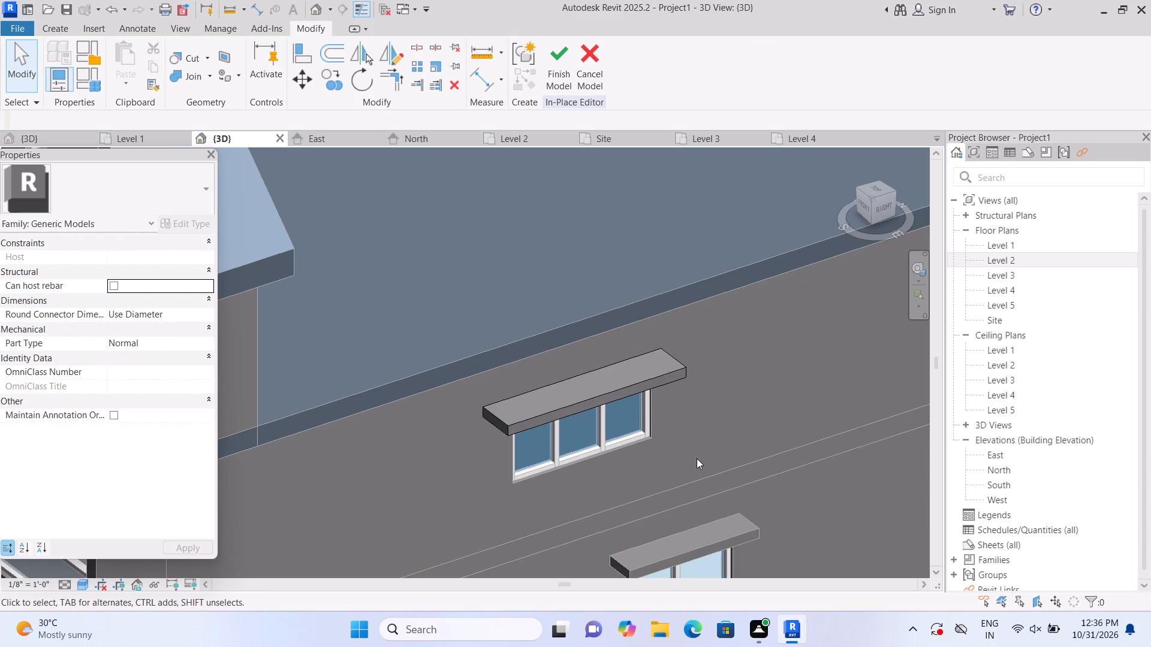
# Fine-tune how far the canopy's outer edge projects from the east wall above the Level 2 window.
pyautogui.click(632, 392)
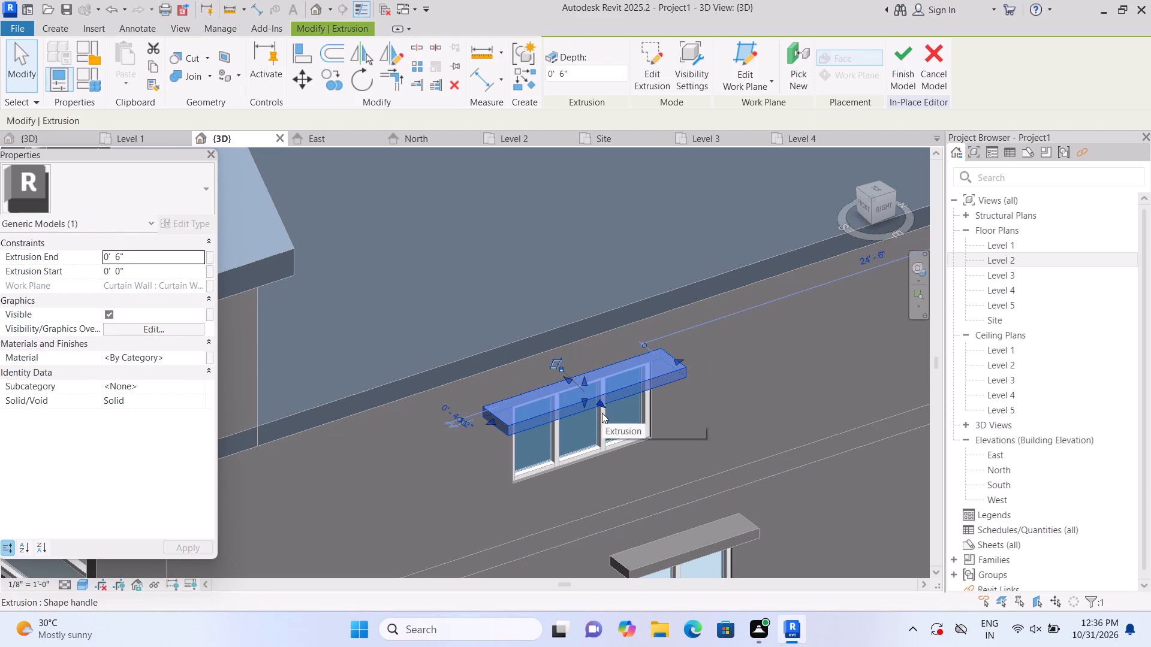
pyautogui.moveTo(601, 400); pyautogui.dragTo(610, 403)
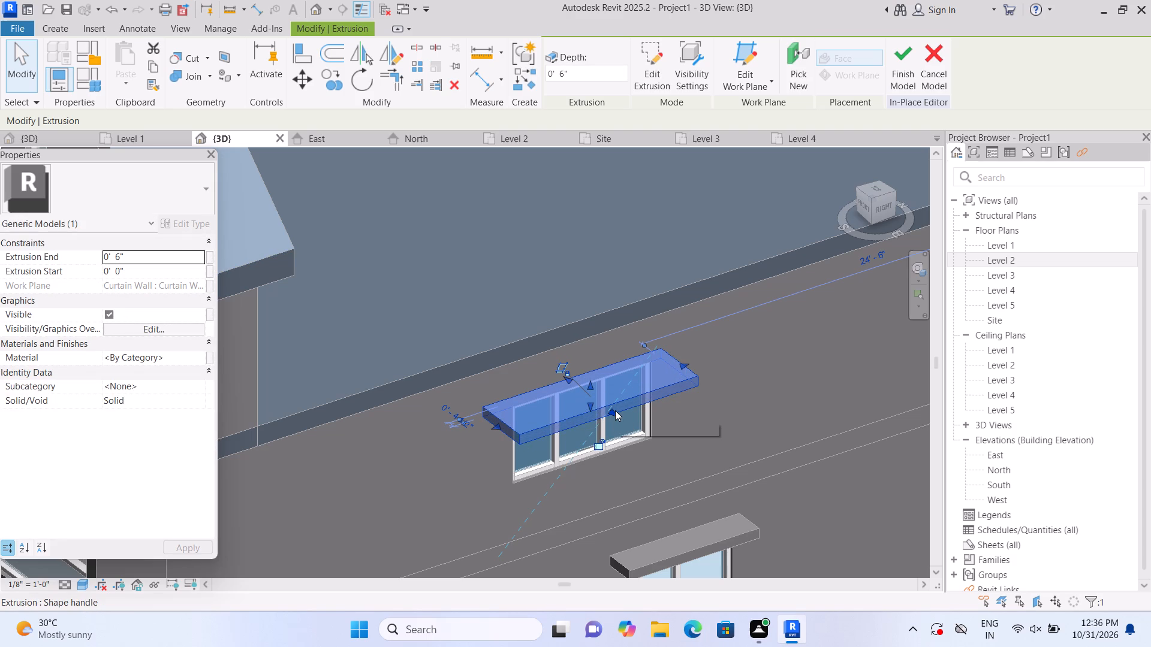
pyautogui.moveTo(615, 410); pyautogui.dragTo(606, 402)
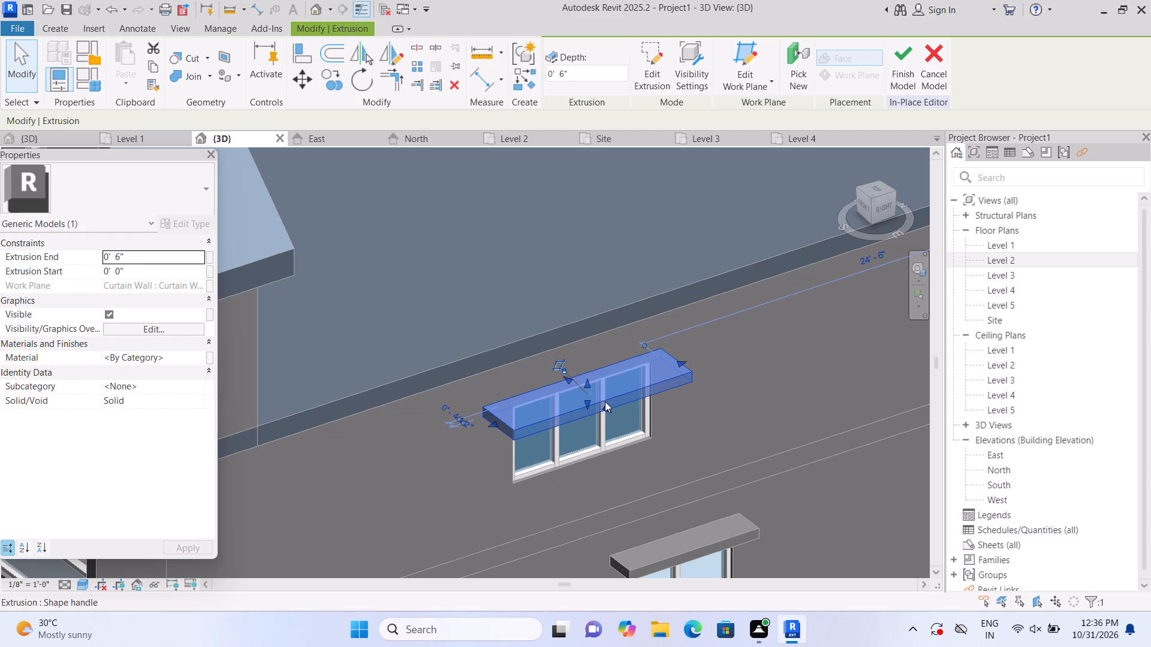
pyautogui.click(668, 421)
pyautogui.scroll(-6, 669, 423)
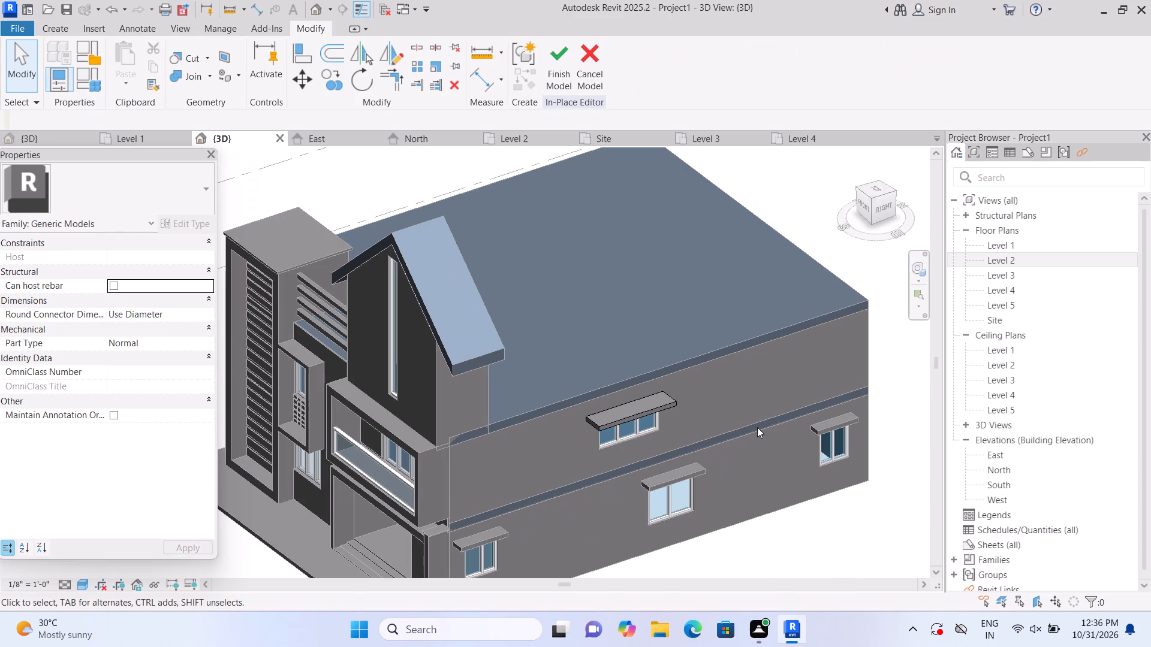
pyautogui.scroll(2, 689, 427)
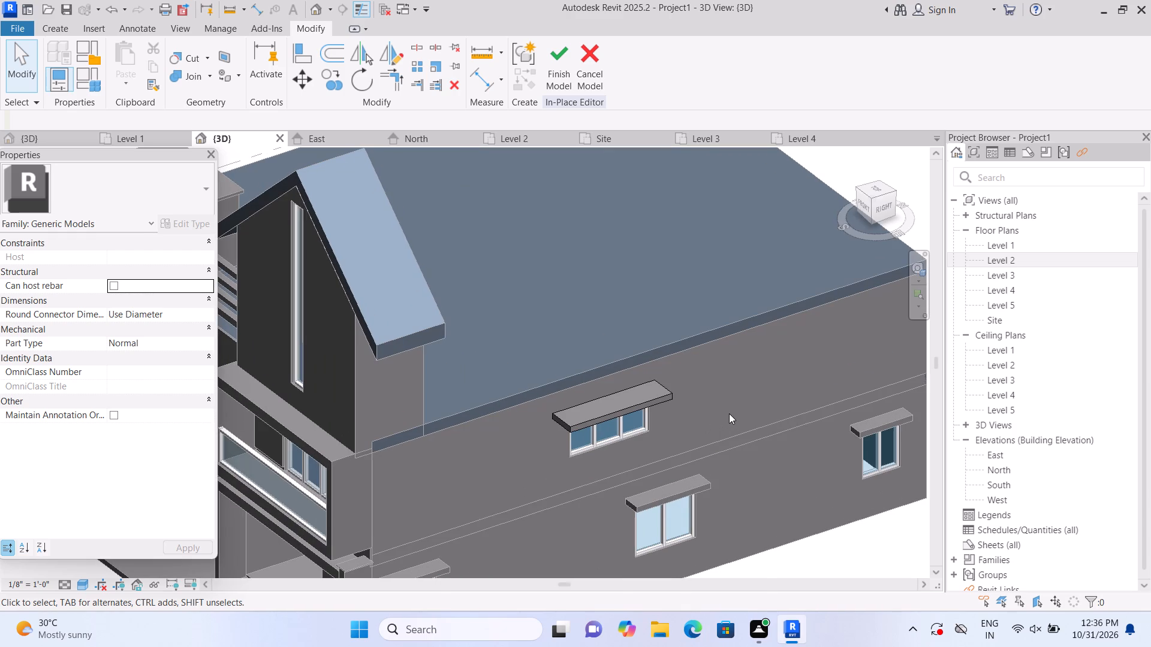
pyautogui.scroll(12, 626, 415)
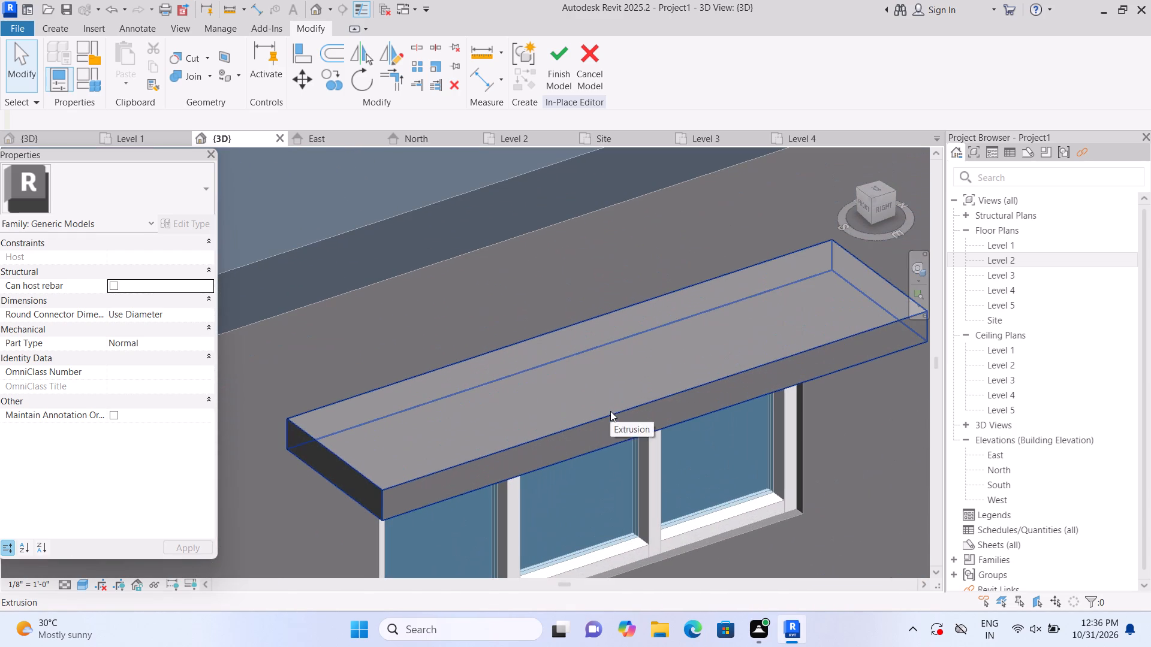
pyautogui.click(610, 411)
pyautogui.moveTo(659, 419); pyautogui.dragTo(644, 397)
pyautogui.scroll(-12, 691, 429)
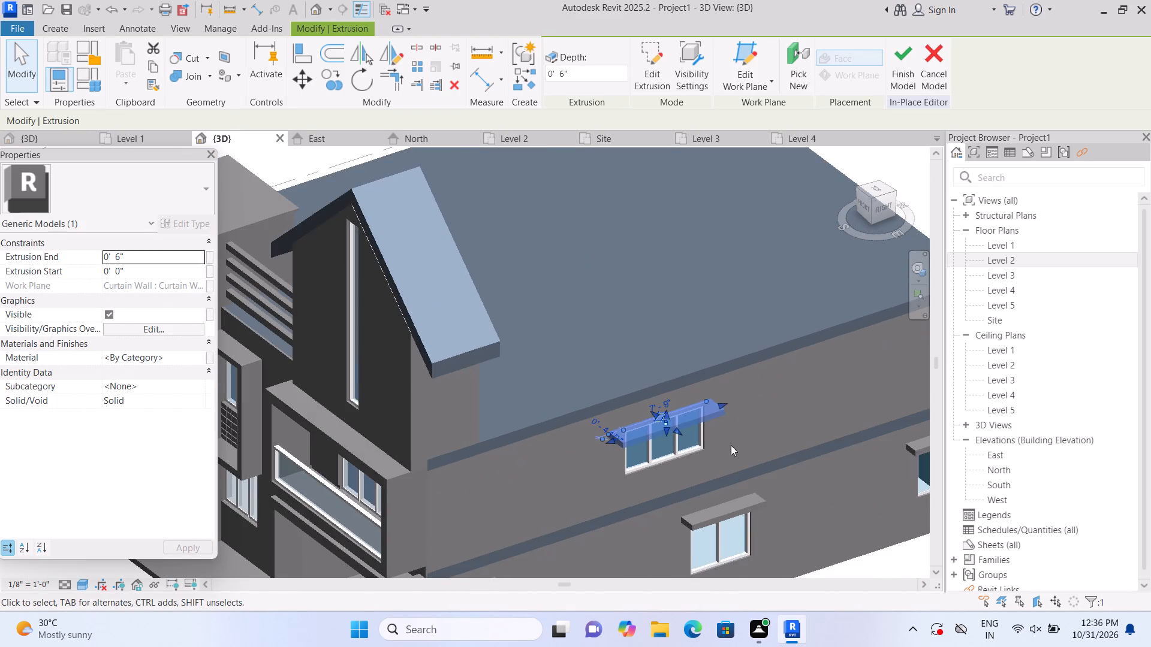
pyautogui.click(798, 430)
# Review the new canopy against the other windows and the whole house from the home 3D orientation.
pyautogui.moveTo(806, 430); pyautogui.dragTo(720, 424, button='middle')
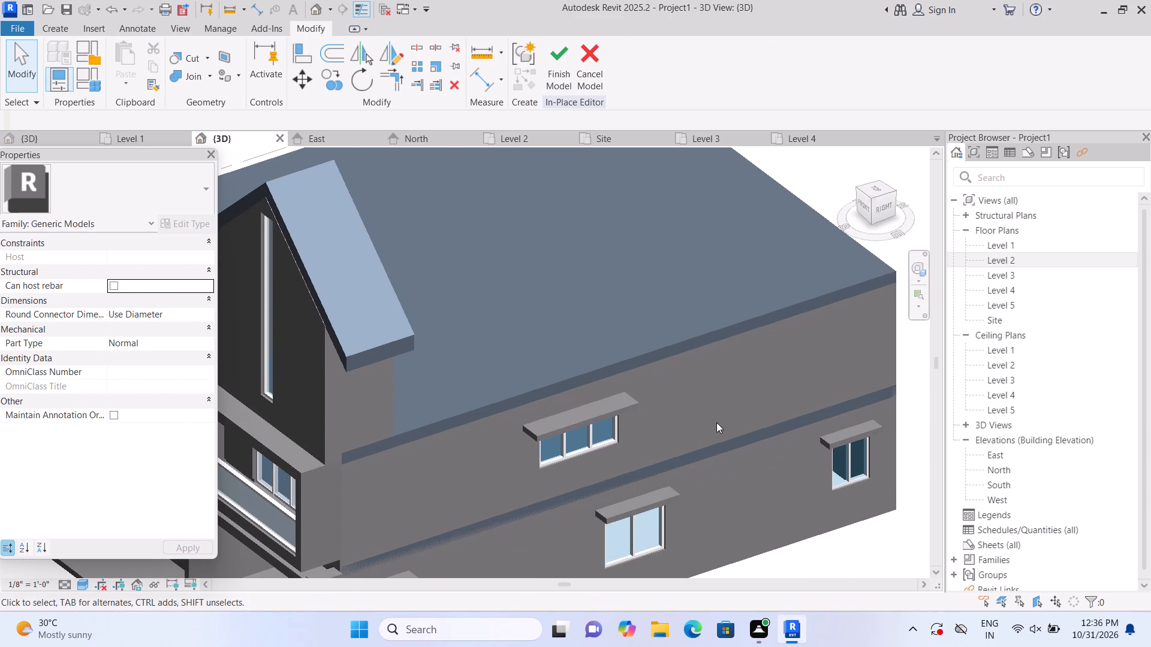
pyautogui.scroll(-3, 716, 422)
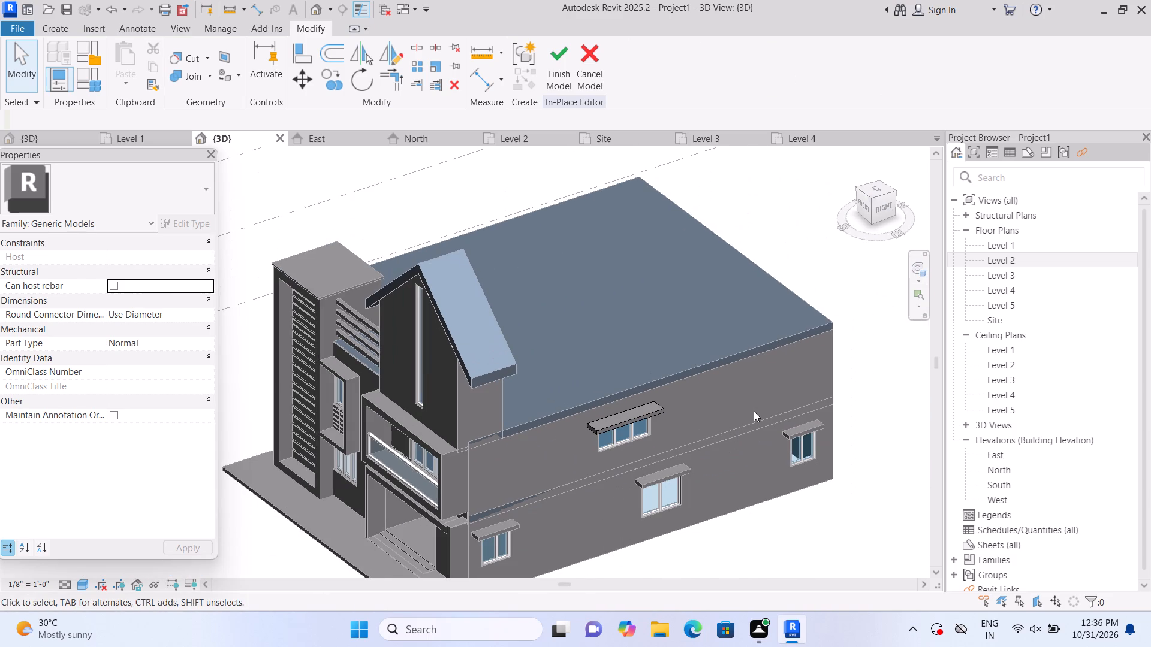
pyautogui.scroll(-3, 754, 411)
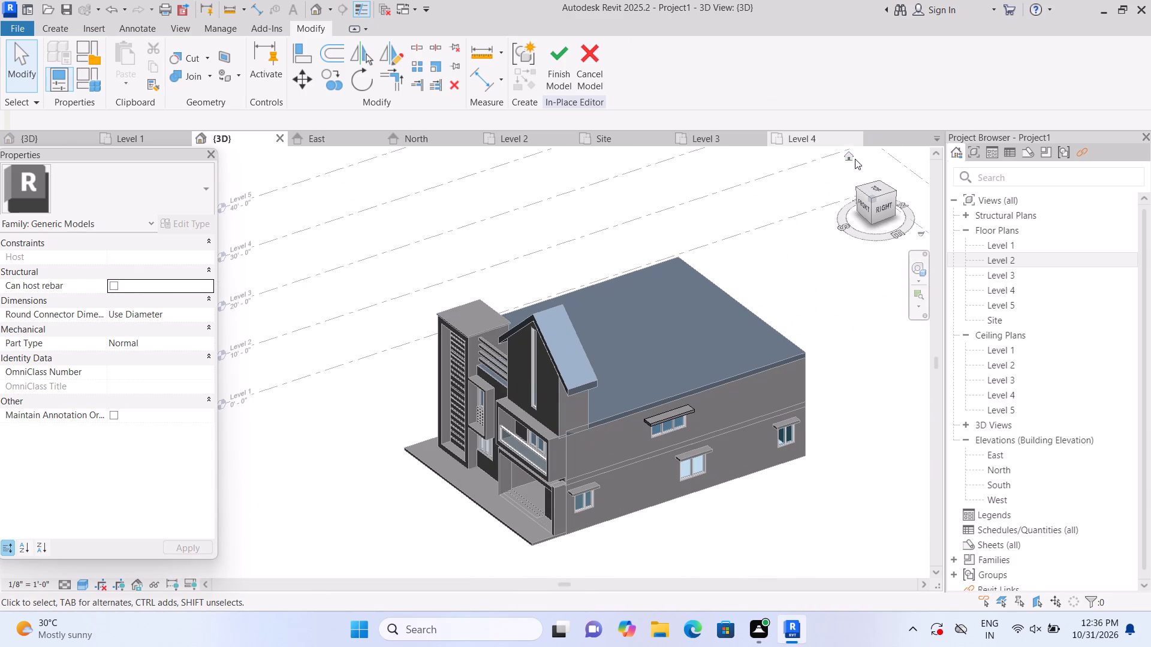
pyautogui.click(851, 156)
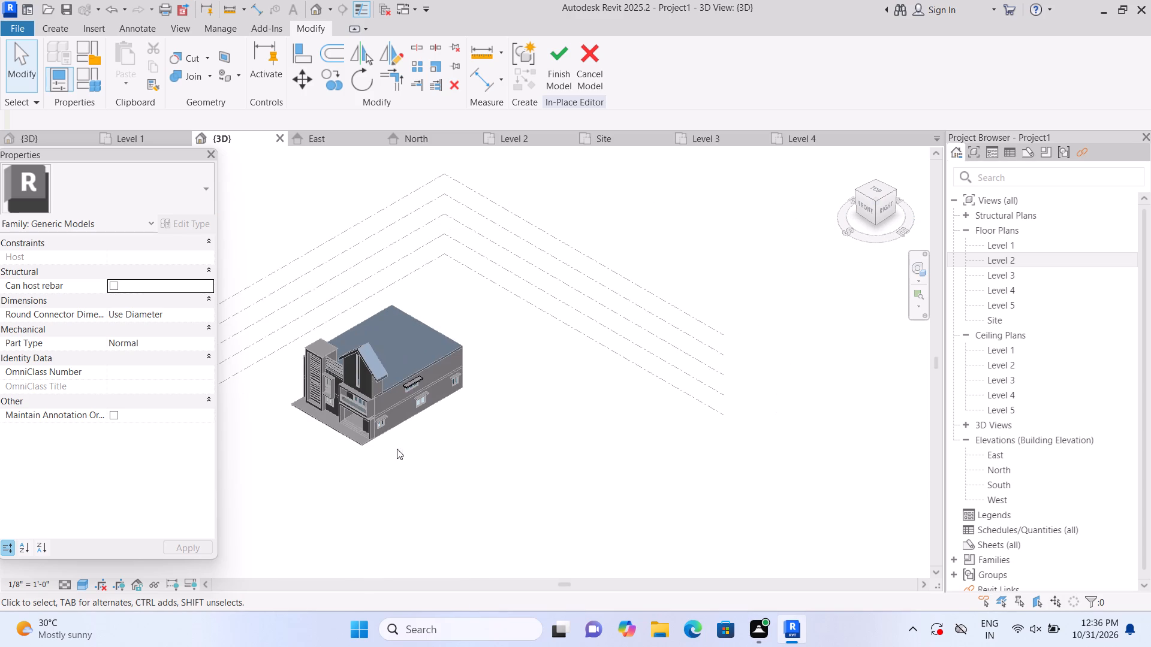
pyautogui.scroll(7, 312, 404)
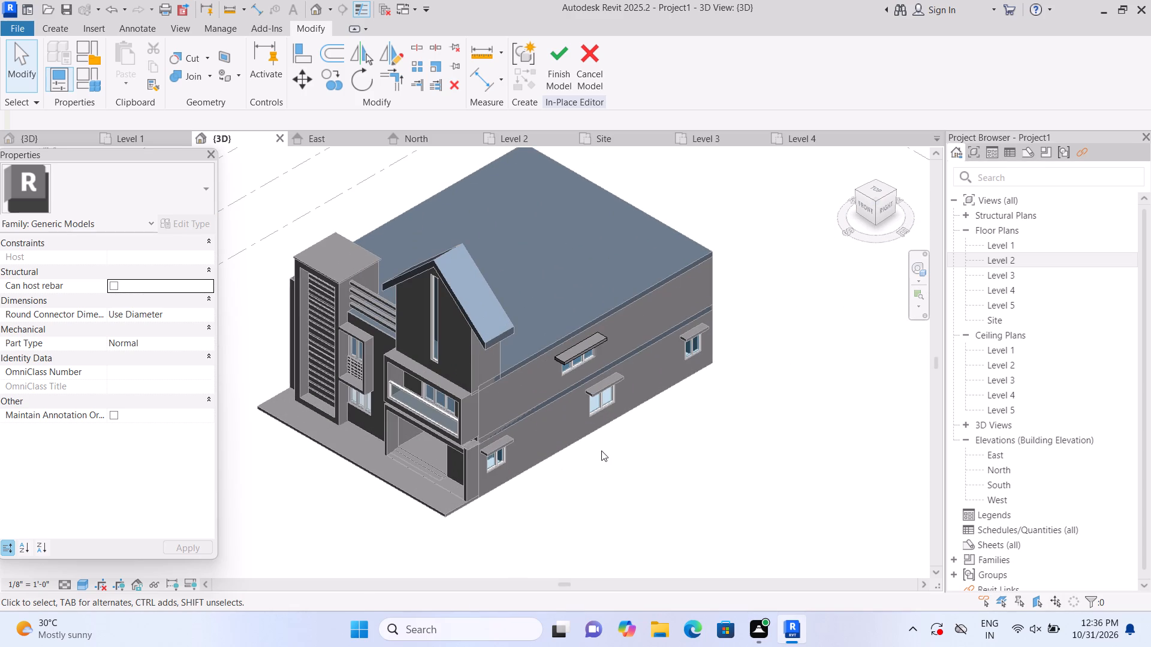
pyautogui.moveTo(601, 451); pyautogui.dragTo(593, 489, button='middle')
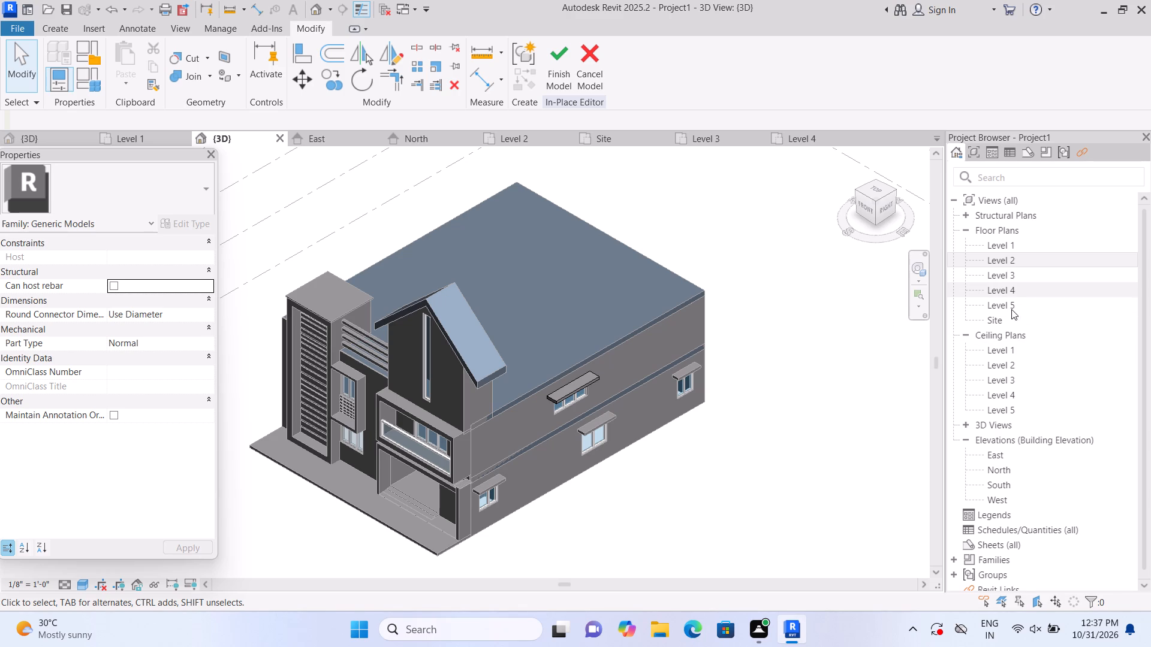
# Open the Level 2 floor plan and finish the in-place canopy model.
pyautogui.doubleClick(1014, 276)
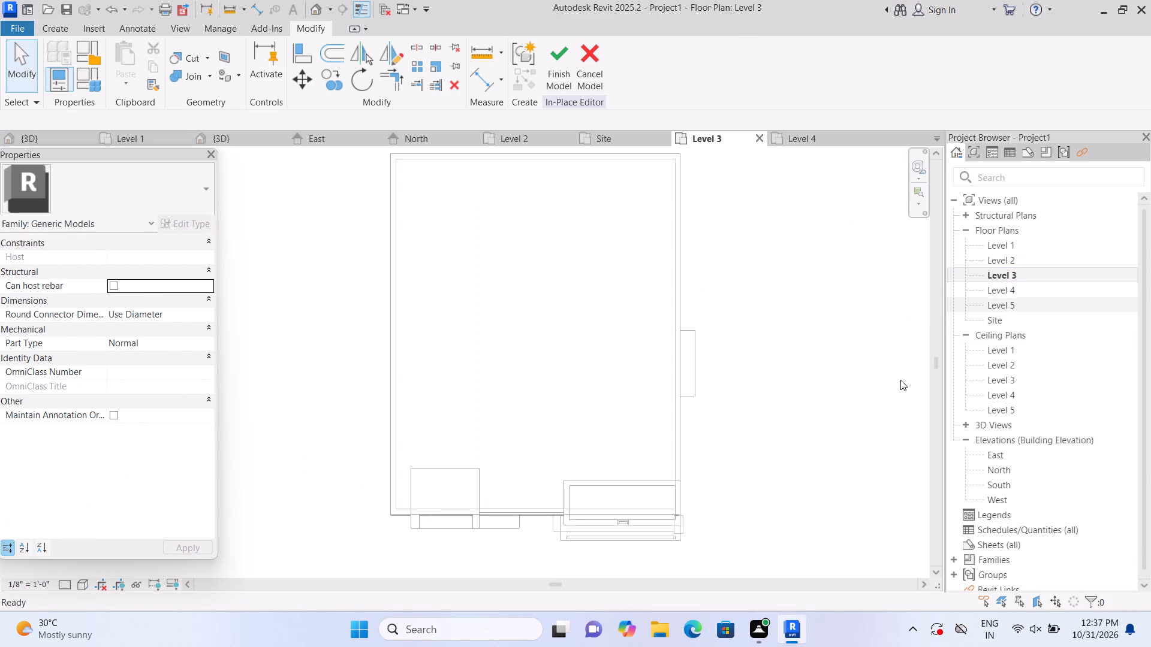
pyautogui.scroll(-1, 727, 410)
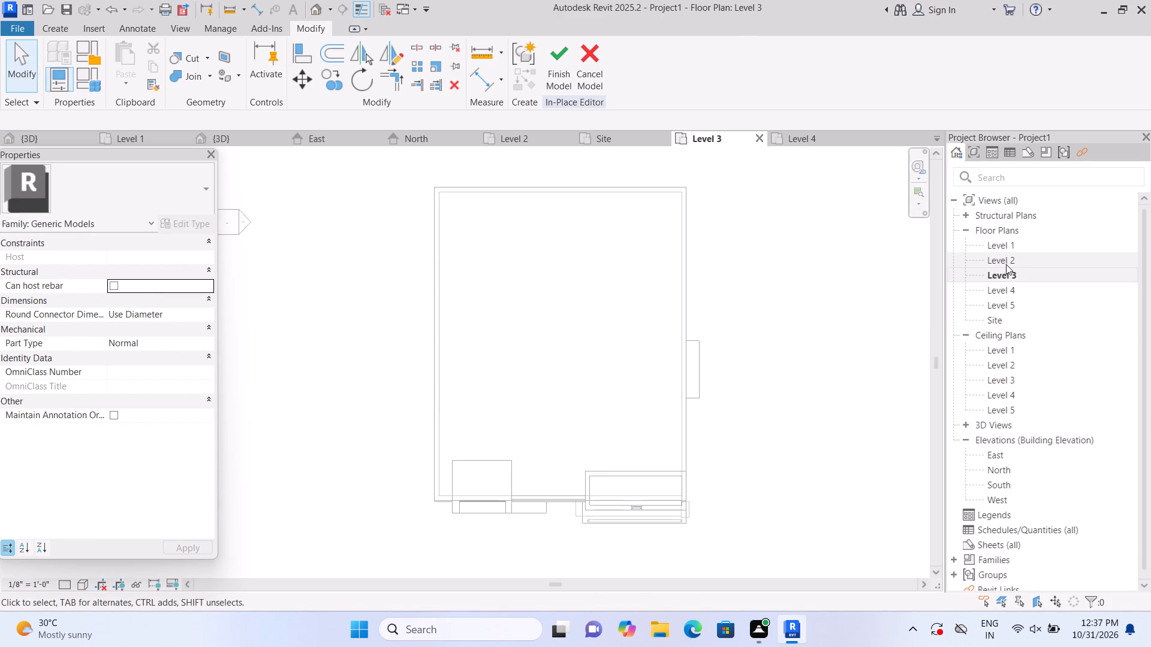
pyautogui.doubleClick(1006, 262)
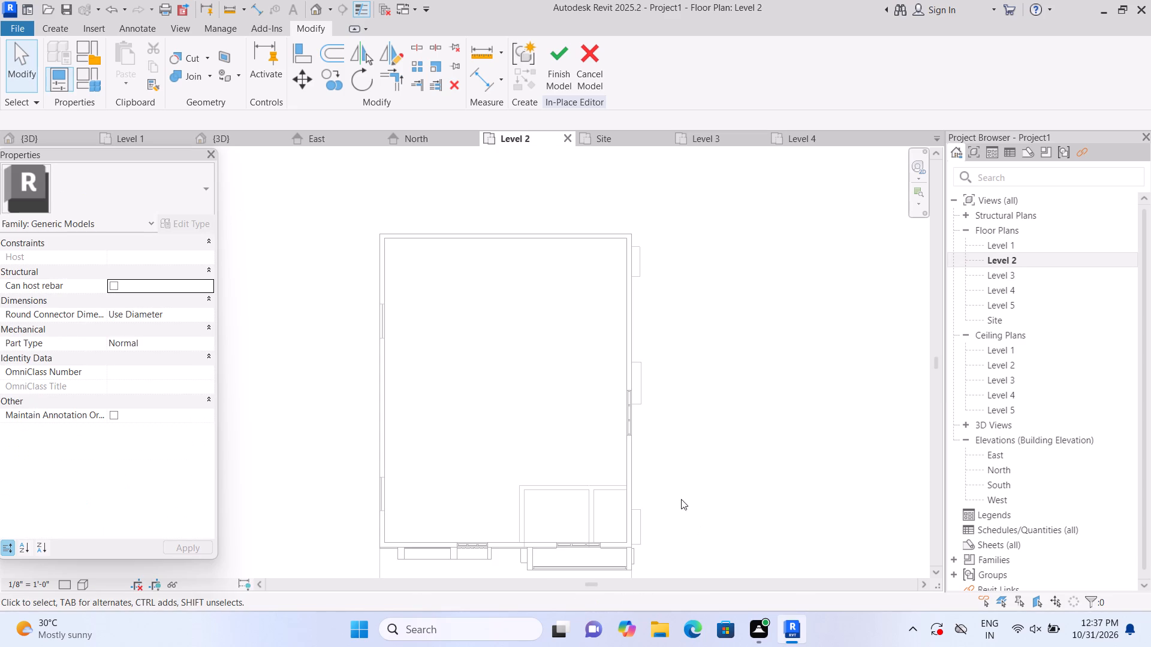
pyautogui.moveTo(690, 486); pyautogui.dragTo(733, 515, button='middle')
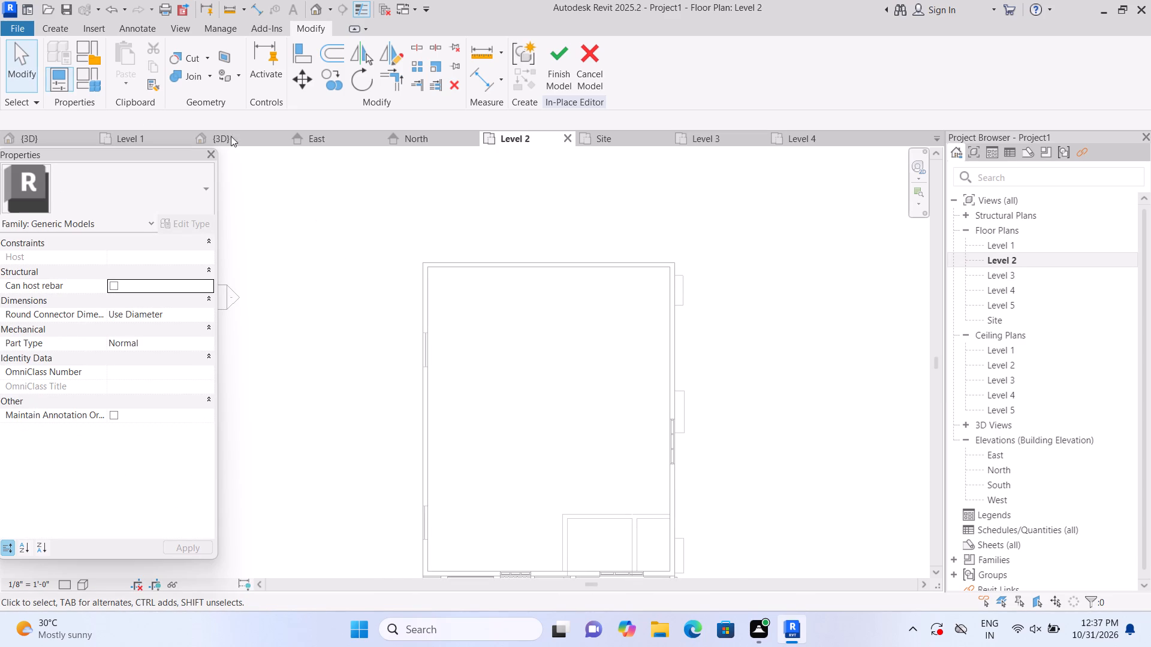
pyautogui.click(58, 29)
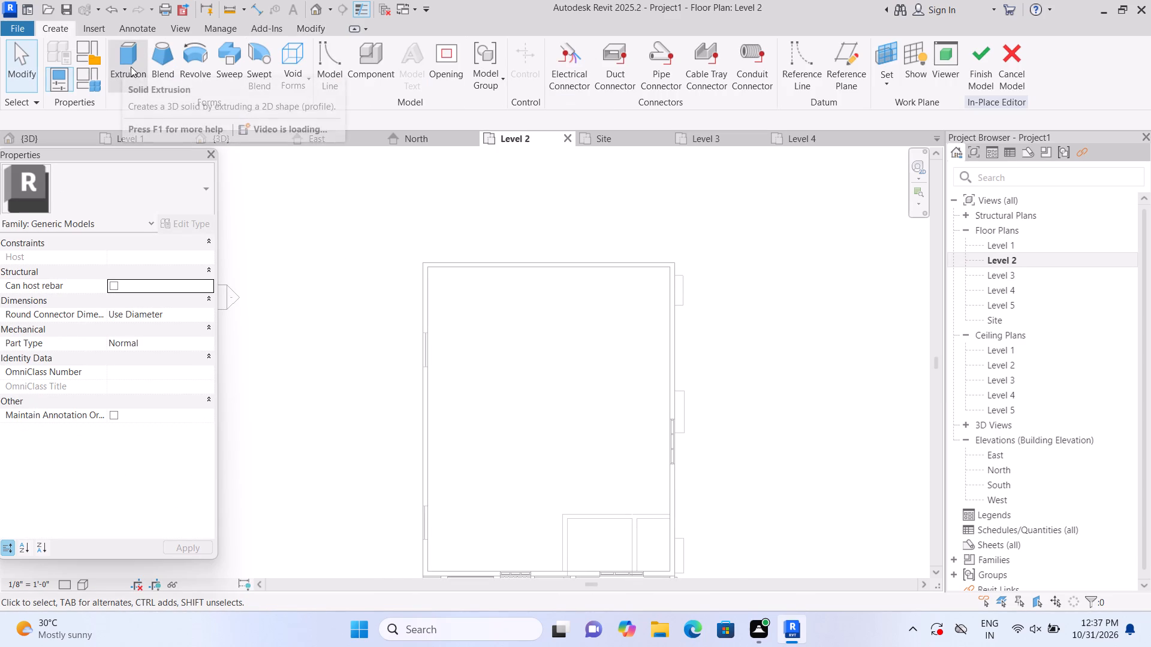
pyautogui.click(988, 80)
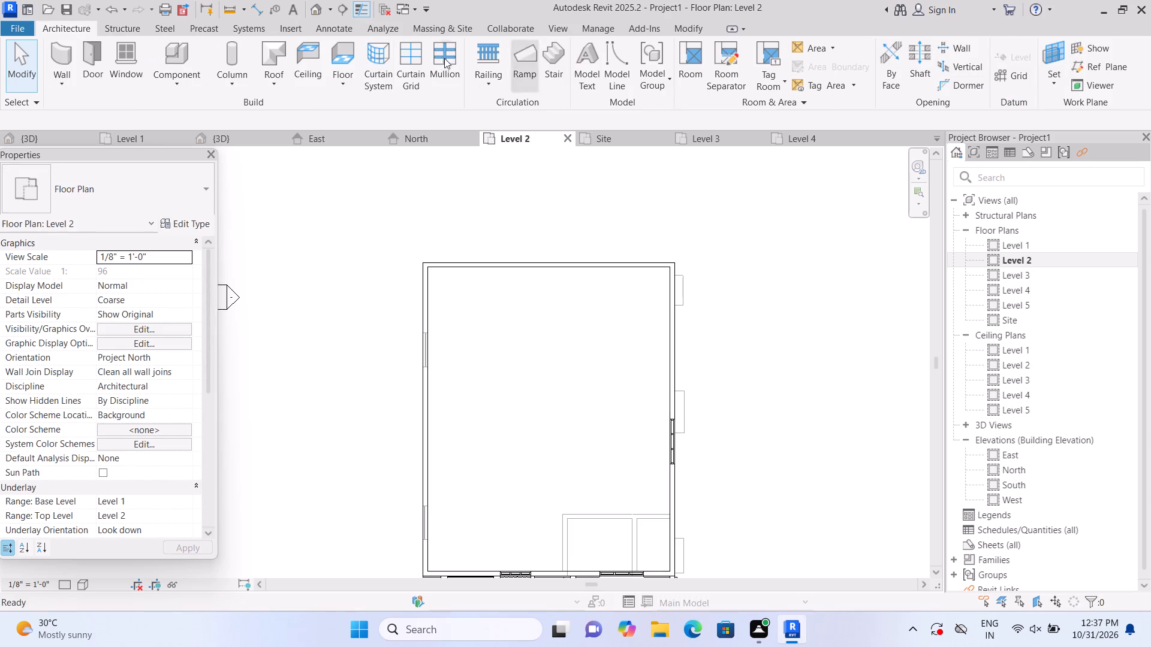
# Draw a 5'-6" long Curtain Wall 1 segment along the northern part of Level 2's east wall.
pyautogui.click(64, 56)
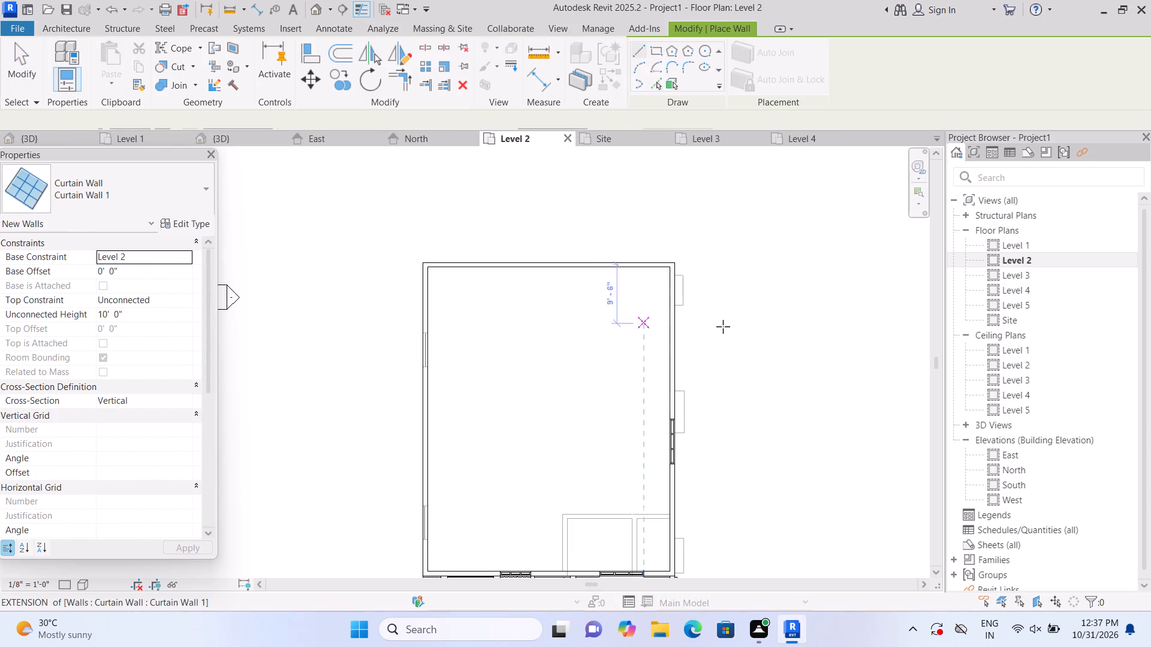
pyautogui.click(670, 322)
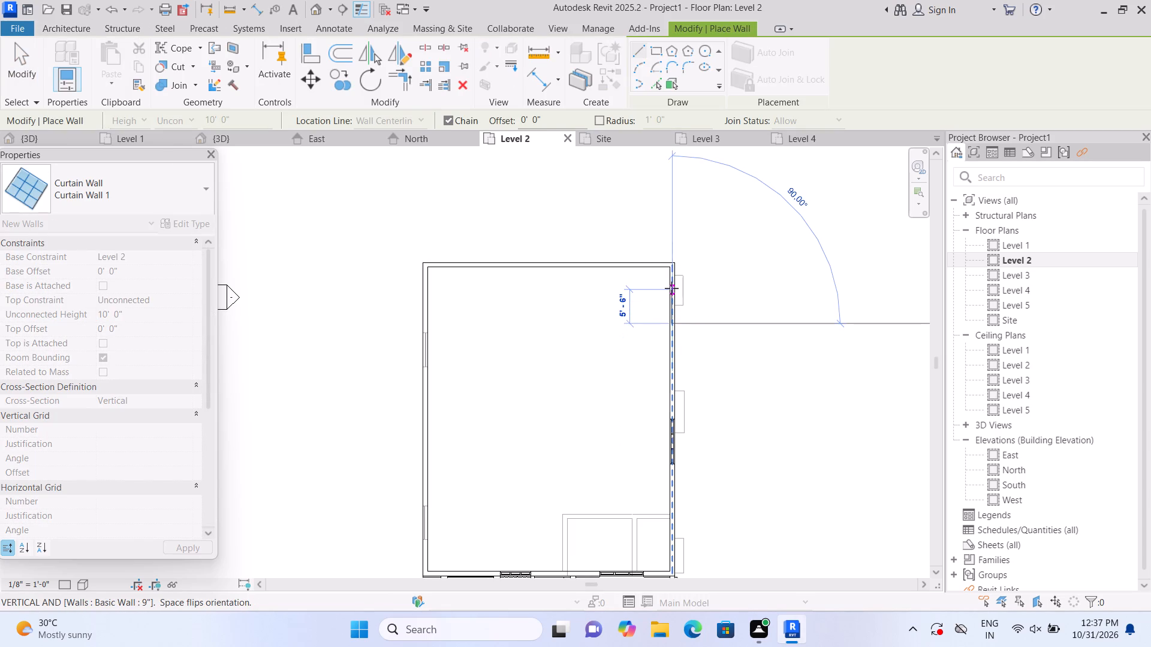
pyautogui.click(673, 288)
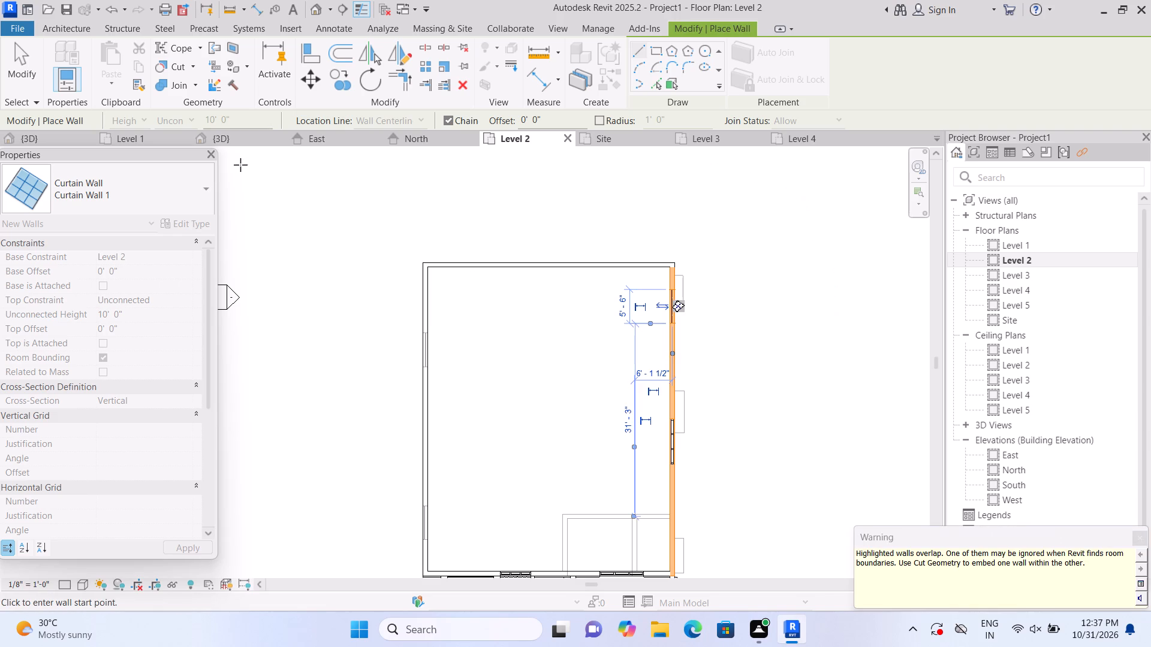
# Cut the new curtain wall's opening out of the 9" east wall with Cut Geometry.
pyautogui.click(192, 60)
pyautogui.click(198, 84)
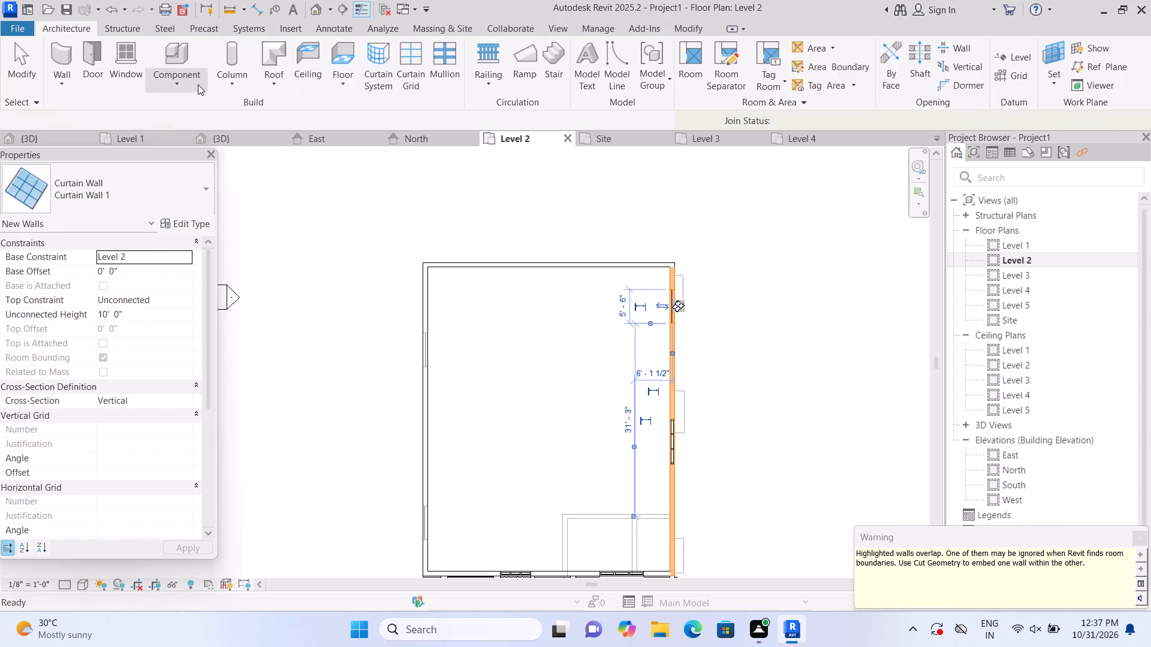
pyautogui.click(676, 363)
pyautogui.click(674, 314)
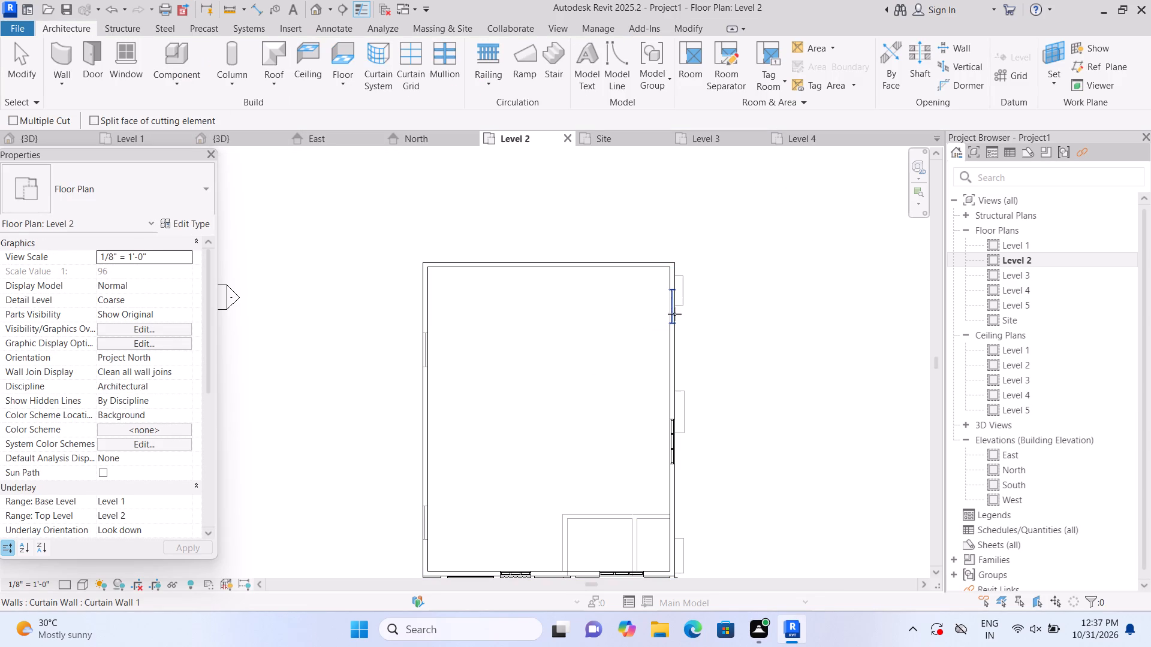
# In the 3D view, raise the new curtain wall's base about 2'-11" above Level 2 and lower its top below the roof edge.
pyautogui.scroll(-1, 775, 319)
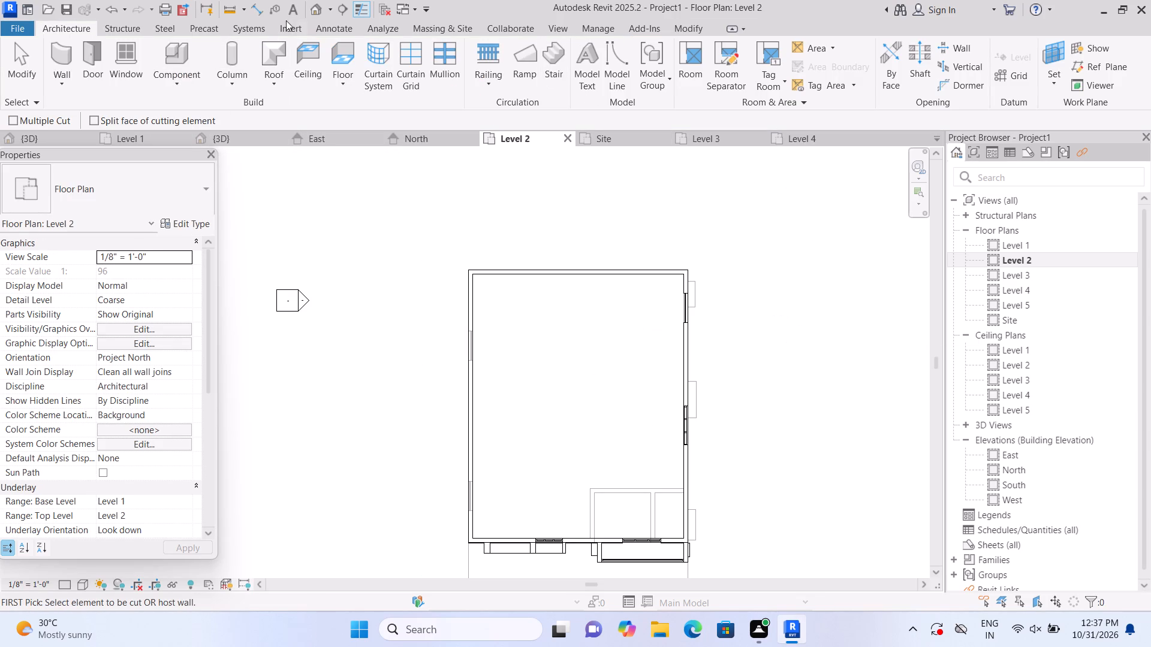
pyautogui.click(312, 7)
pyautogui.scroll(1, 695, 376)
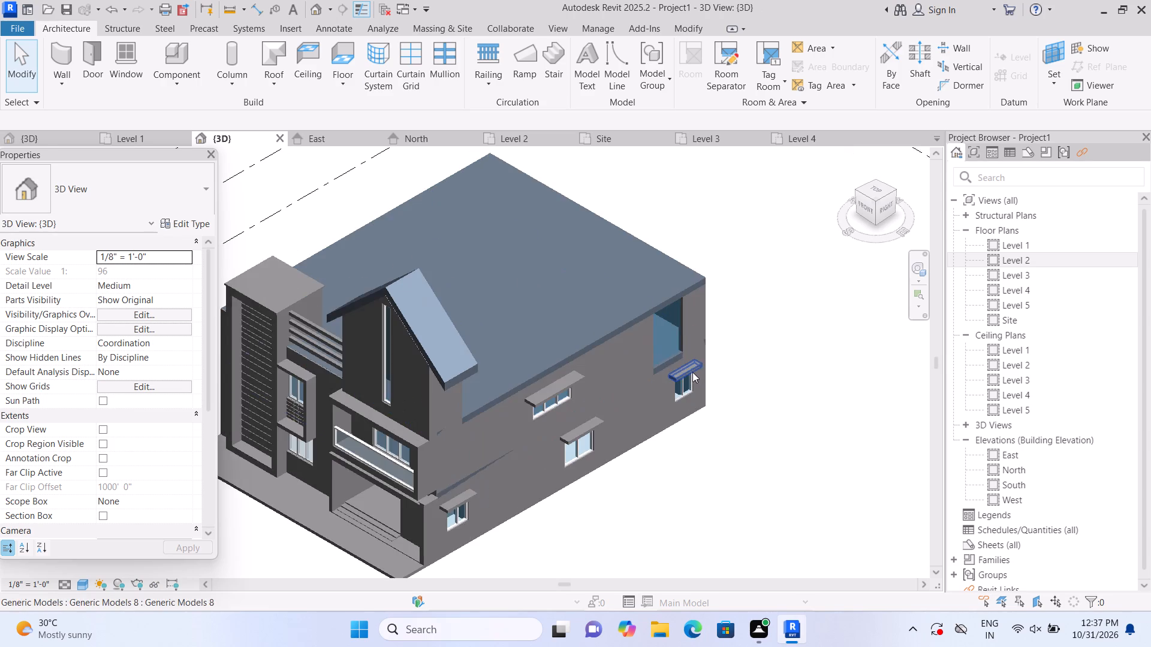
pyautogui.scroll(3, 685, 352)
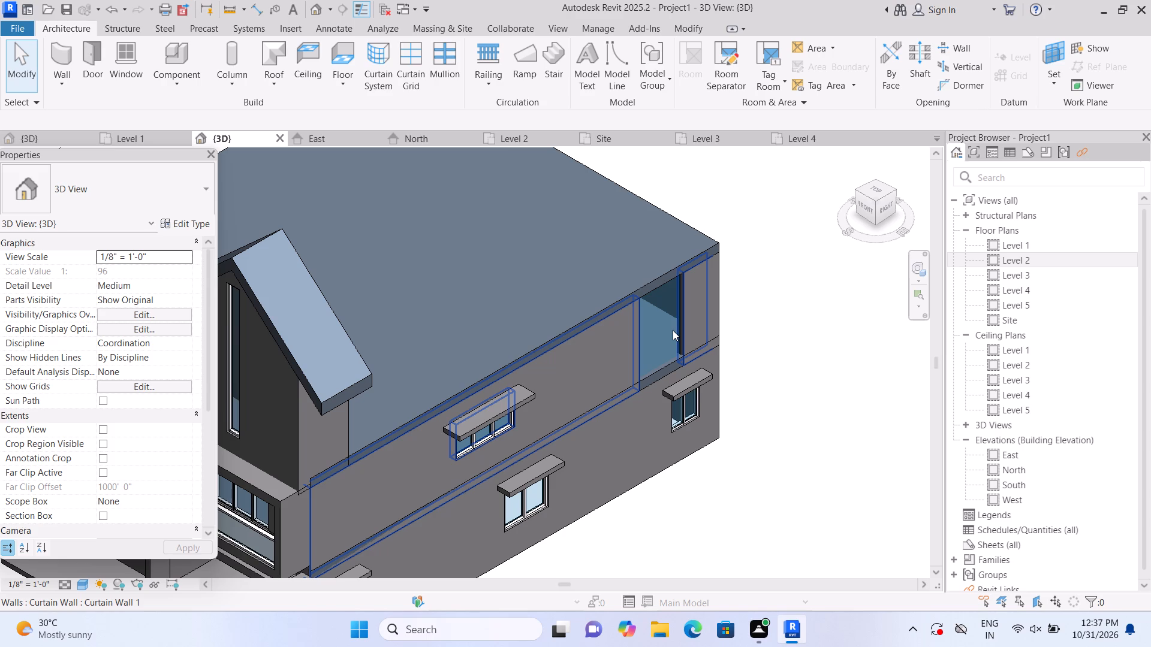
pyautogui.scroll(3, 671, 341)
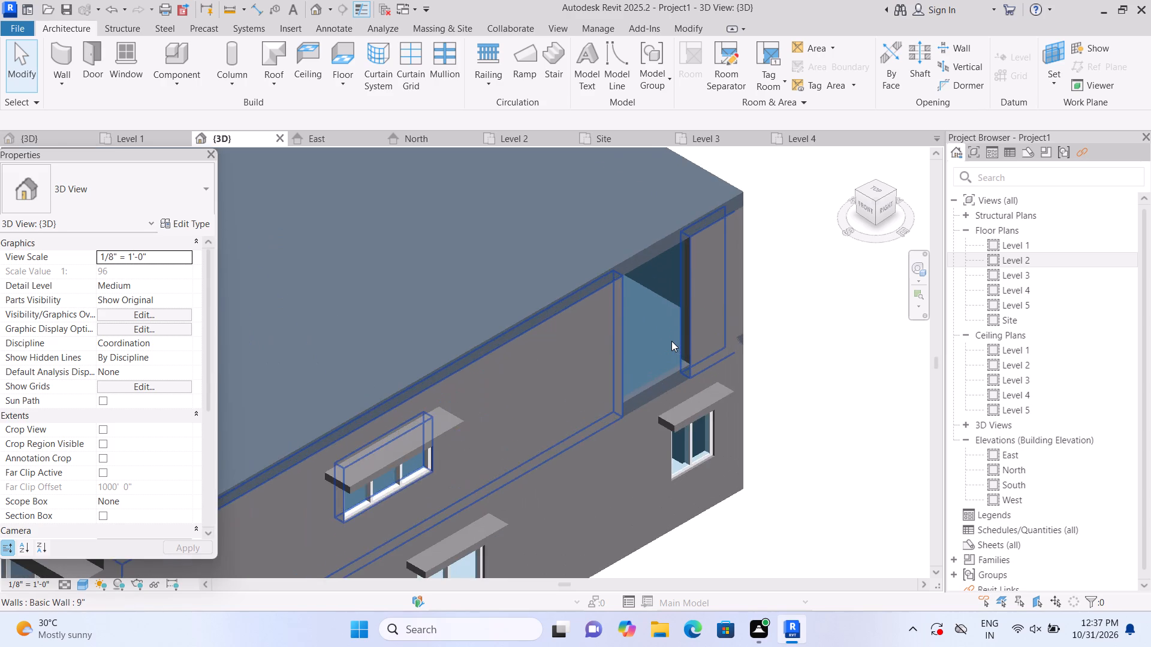
pyautogui.click(661, 335)
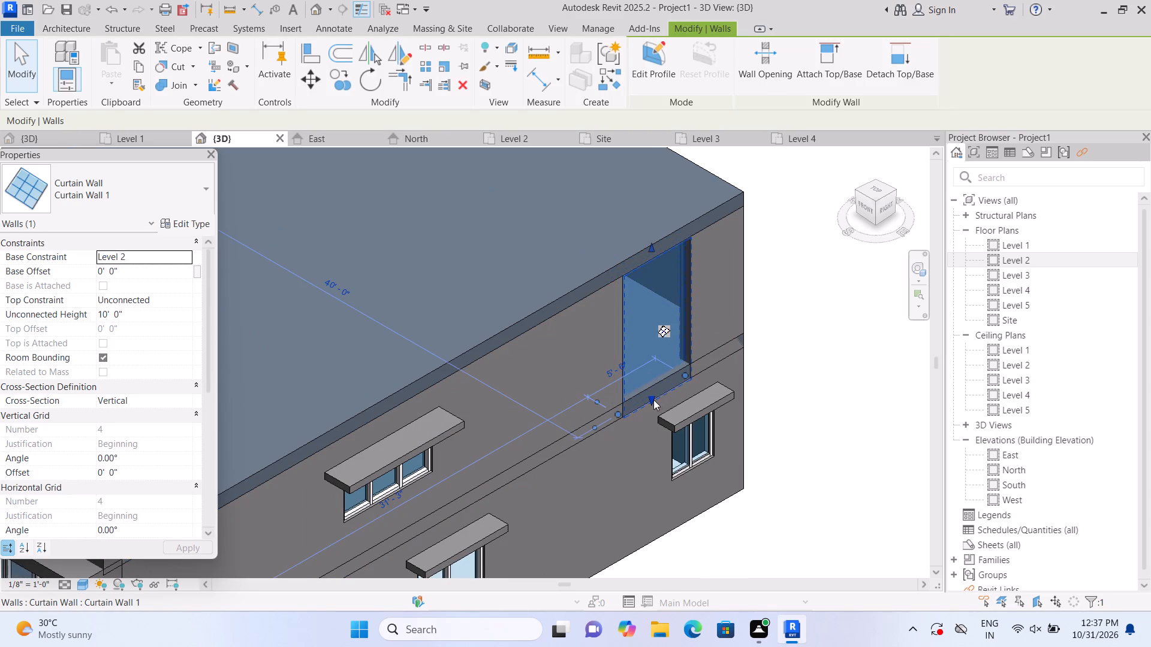
pyautogui.moveTo(652, 398); pyautogui.dragTo(647, 354)
pyautogui.scroll(1, 646, 354)
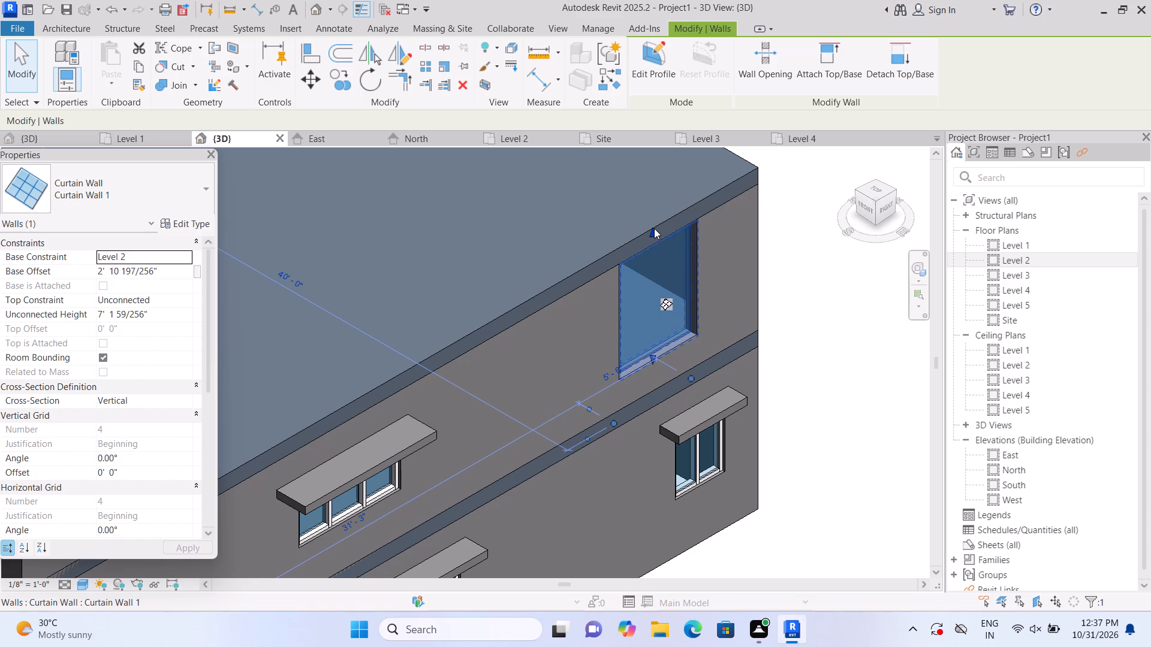
pyautogui.moveTo(653, 228); pyautogui.dragTo(664, 282)
pyautogui.click(785, 342)
pyautogui.scroll(-2, 787, 342)
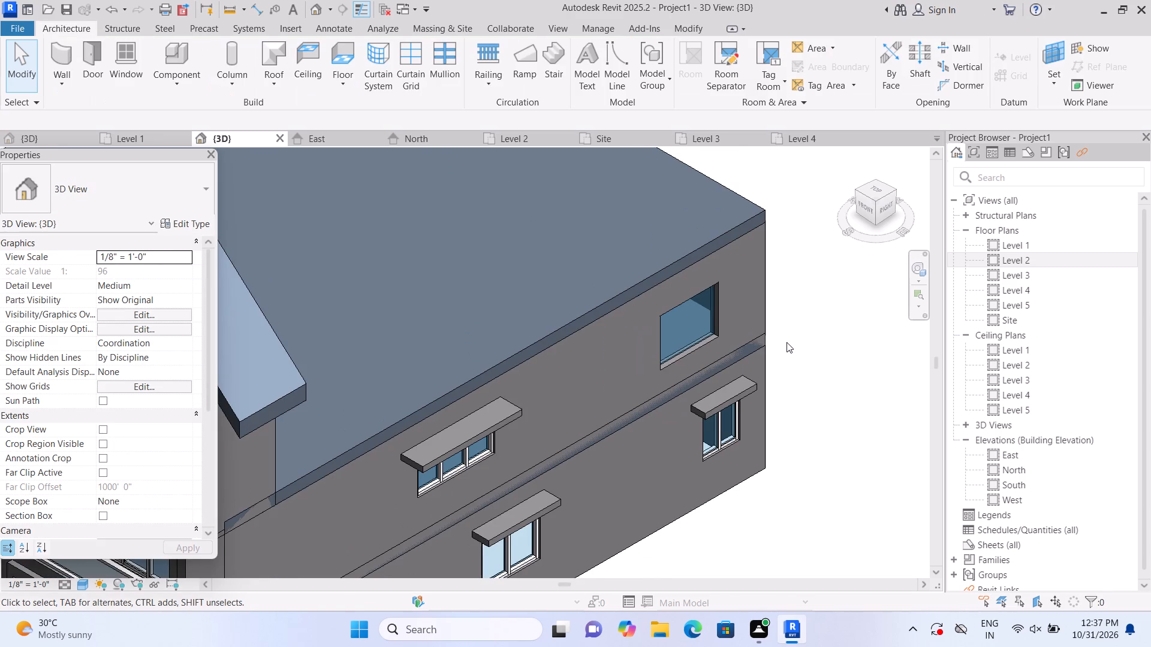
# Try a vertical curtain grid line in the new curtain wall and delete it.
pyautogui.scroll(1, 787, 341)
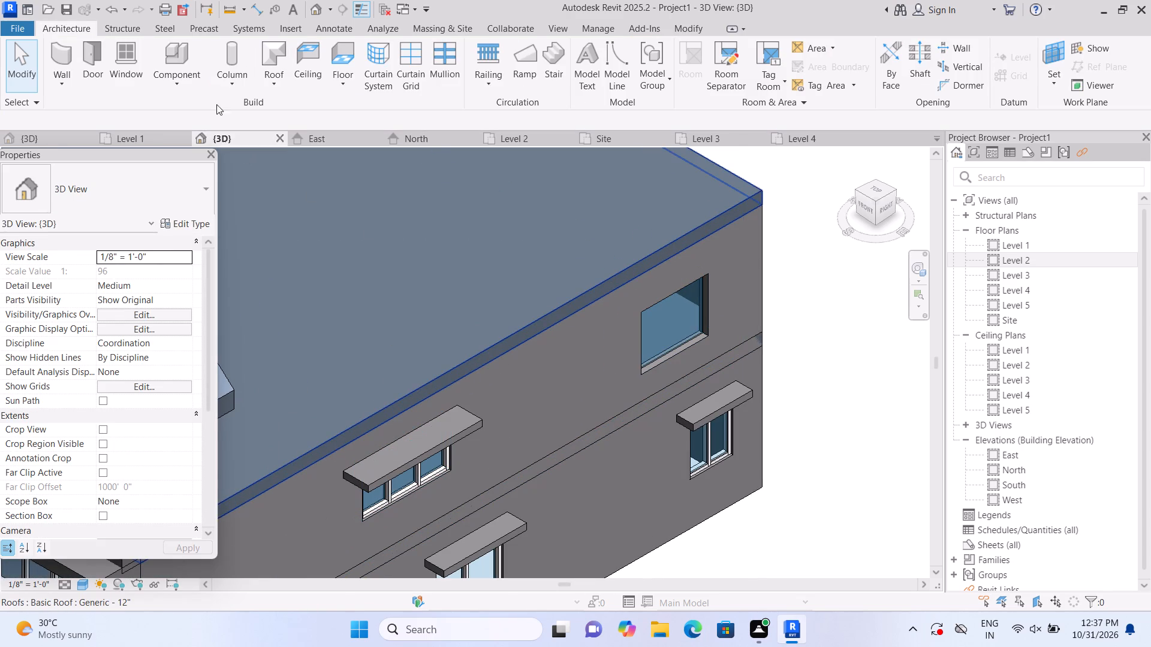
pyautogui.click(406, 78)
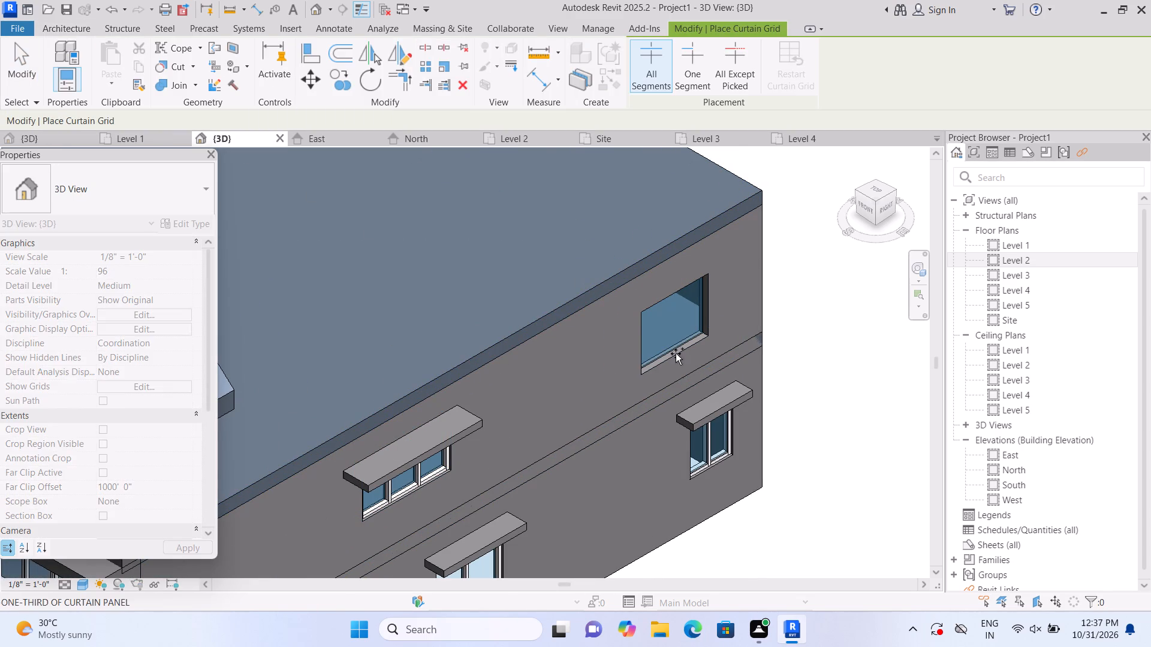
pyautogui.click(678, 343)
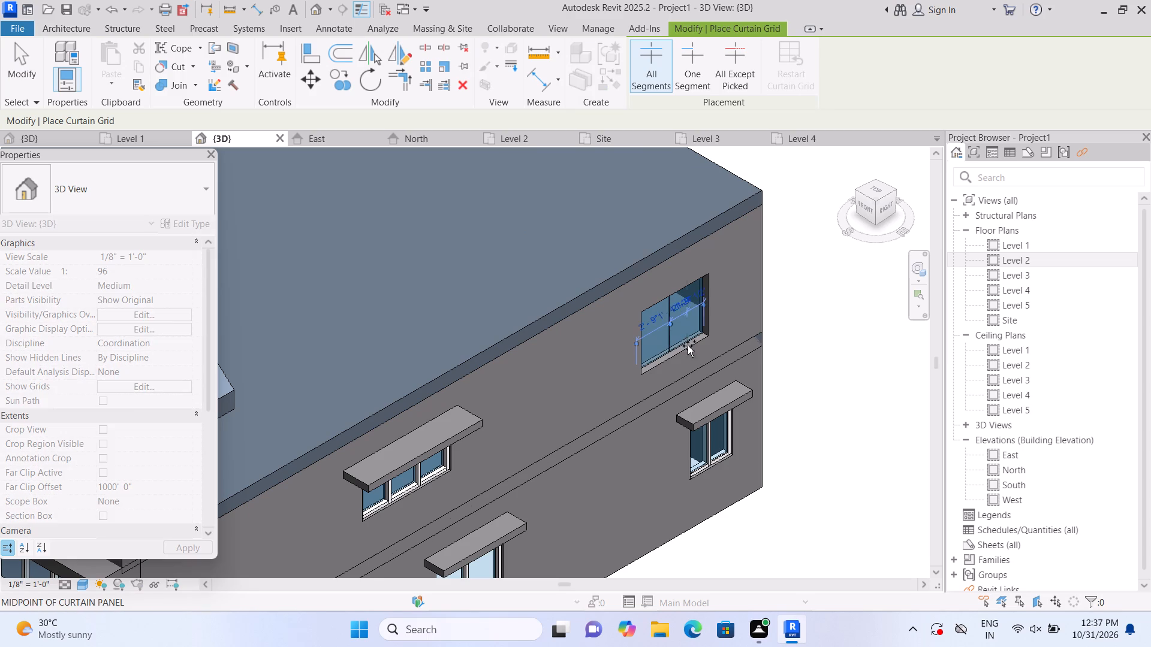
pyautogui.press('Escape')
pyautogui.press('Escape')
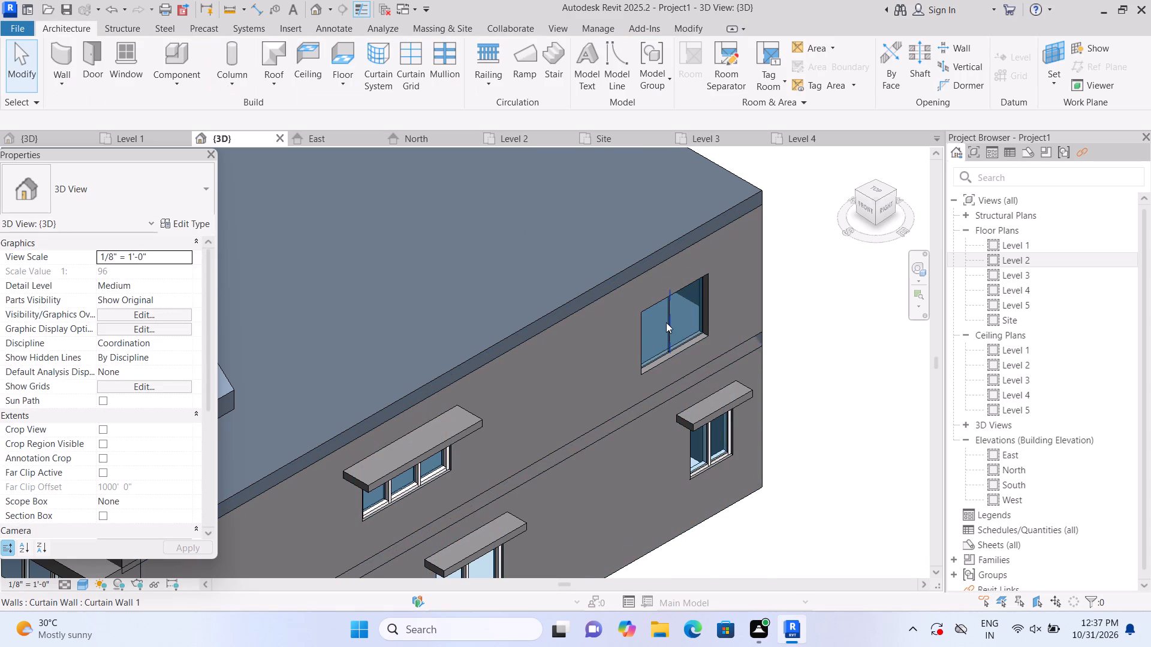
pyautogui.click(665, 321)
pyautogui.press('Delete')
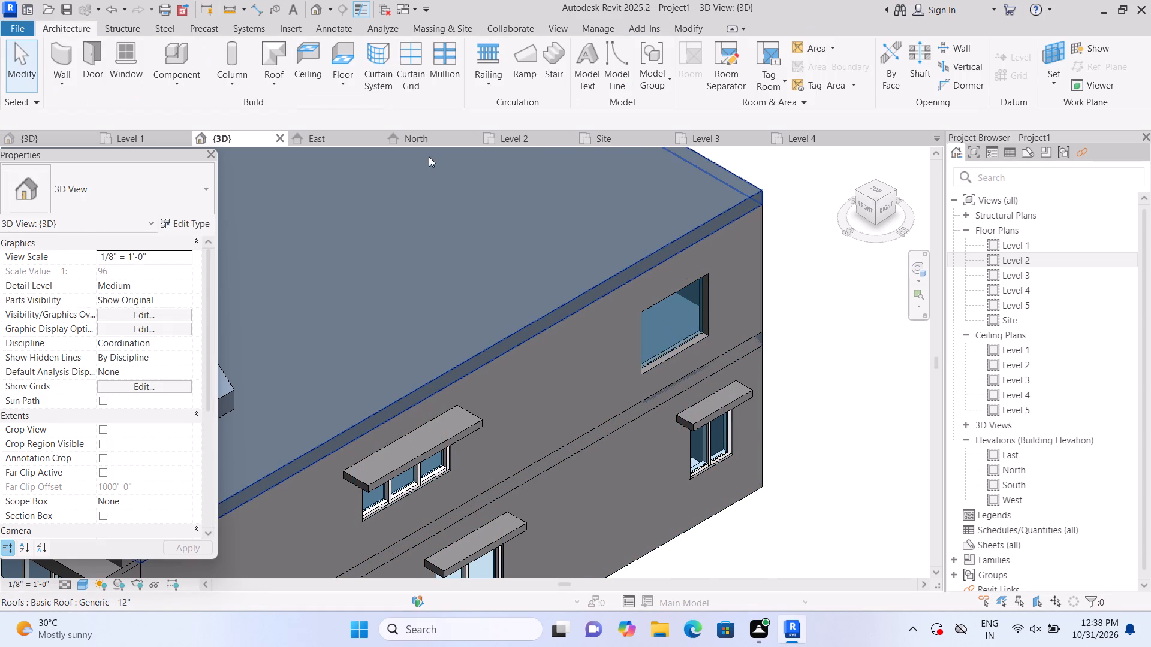
# Divide the new curtain wall with a vertical curtain grid line at the panel midpoint, 2'-9" from the edge.
pyautogui.click(403, 81)
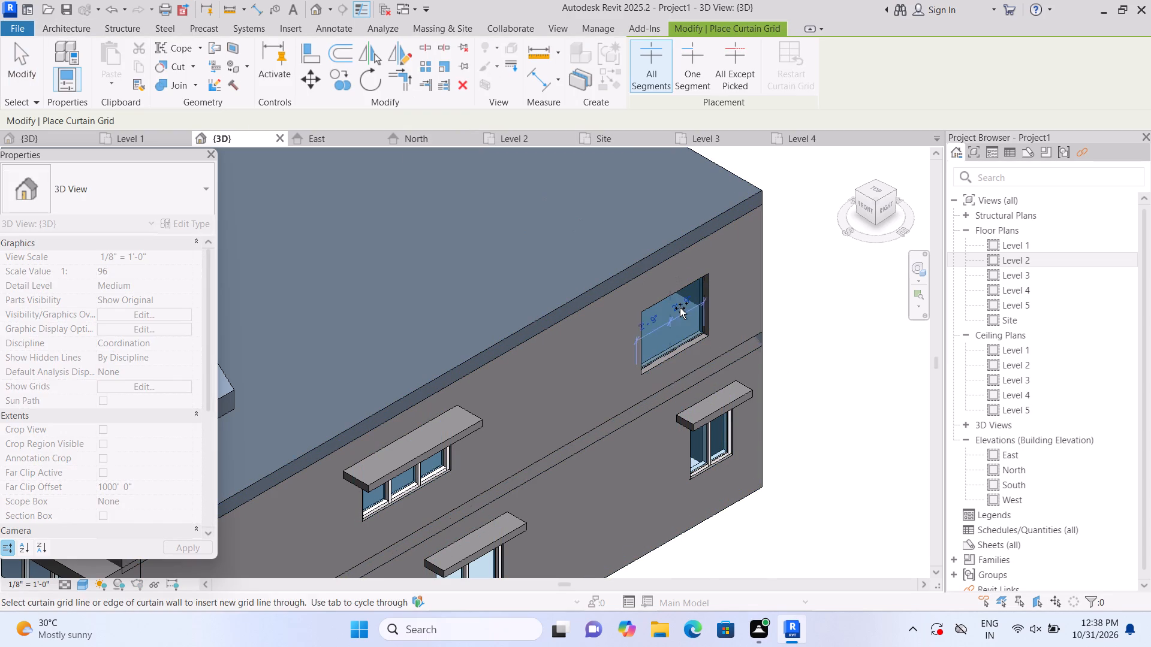
pyautogui.scroll(2, 675, 311)
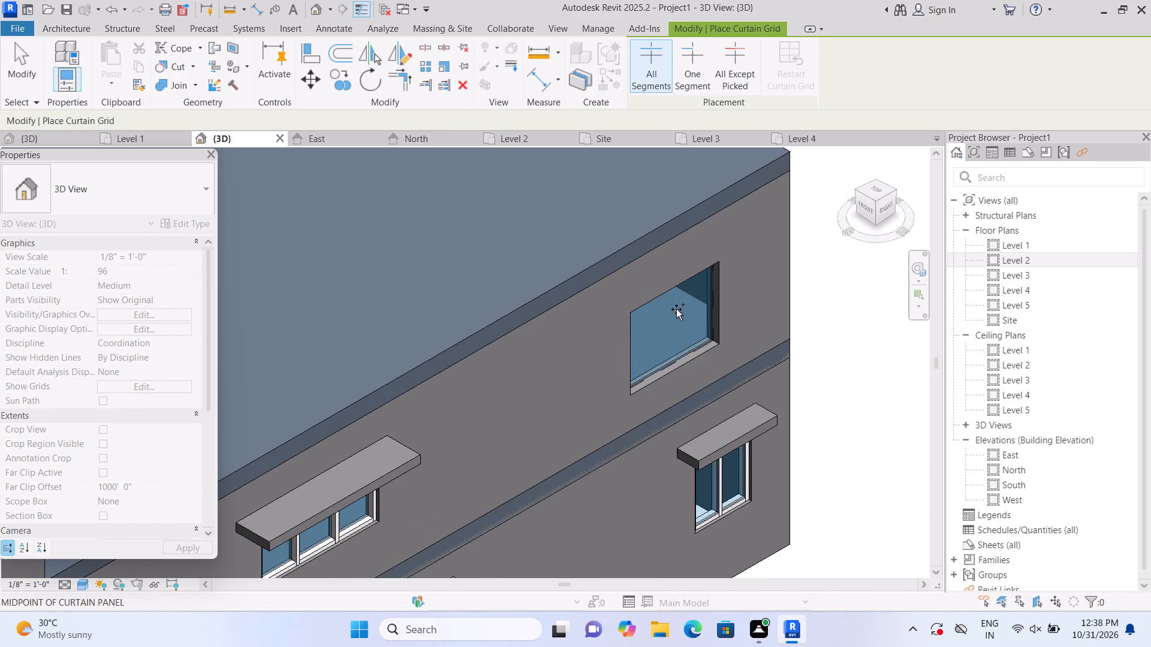
pyautogui.click(668, 304)
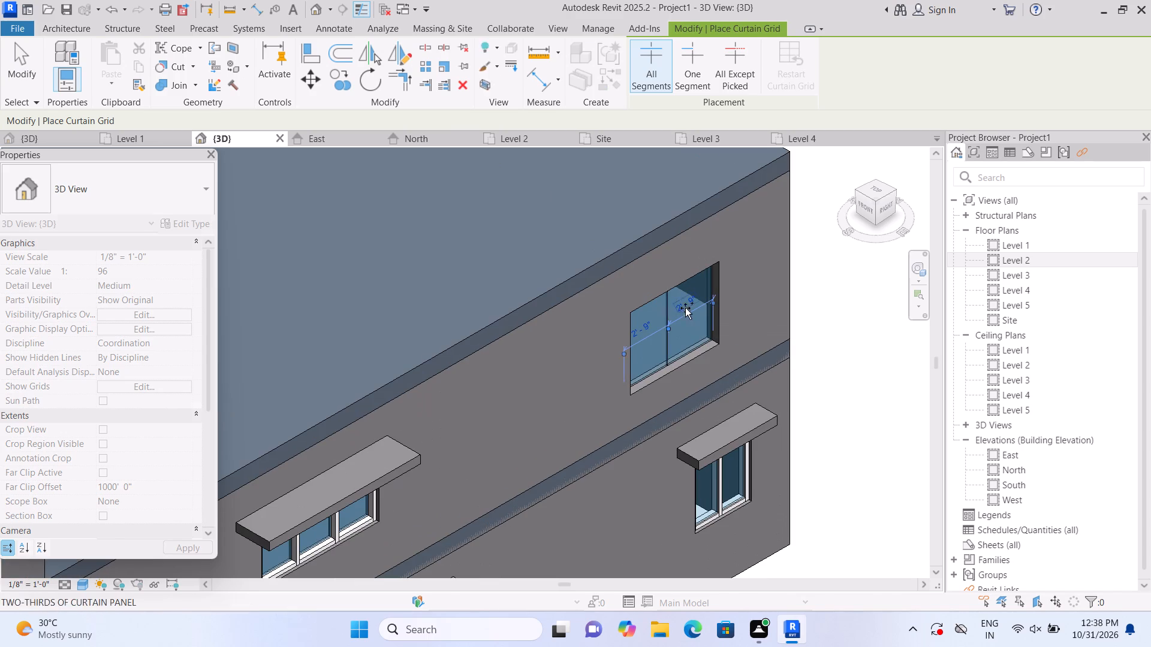
pyautogui.press('Escape')
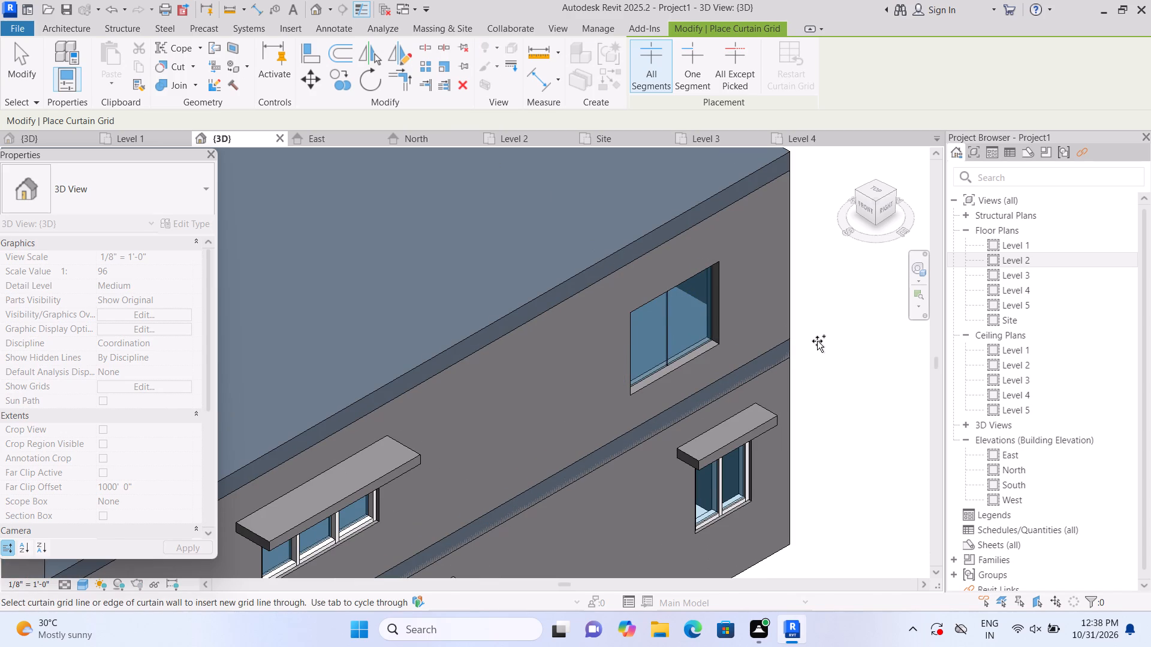
pyautogui.press('Escape')
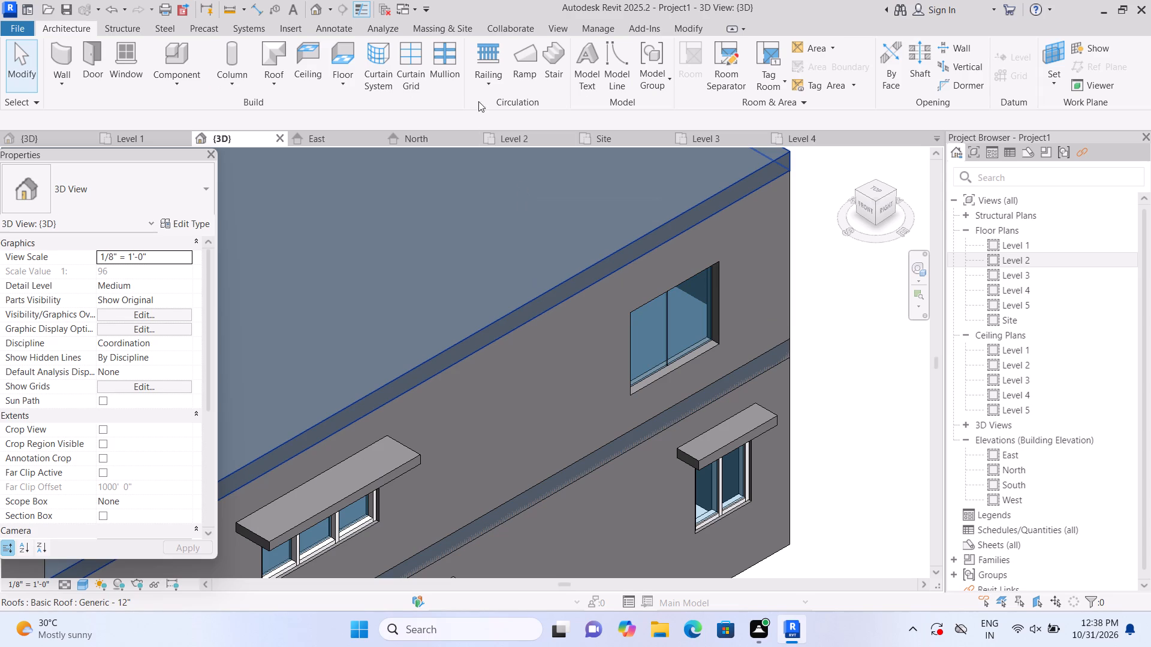
# Place 2.5" x 5" rectangular mullions on the new window's central grid line and all four outer edges.
pyautogui.click(451, 66)
pyautogui.click(674, 324)
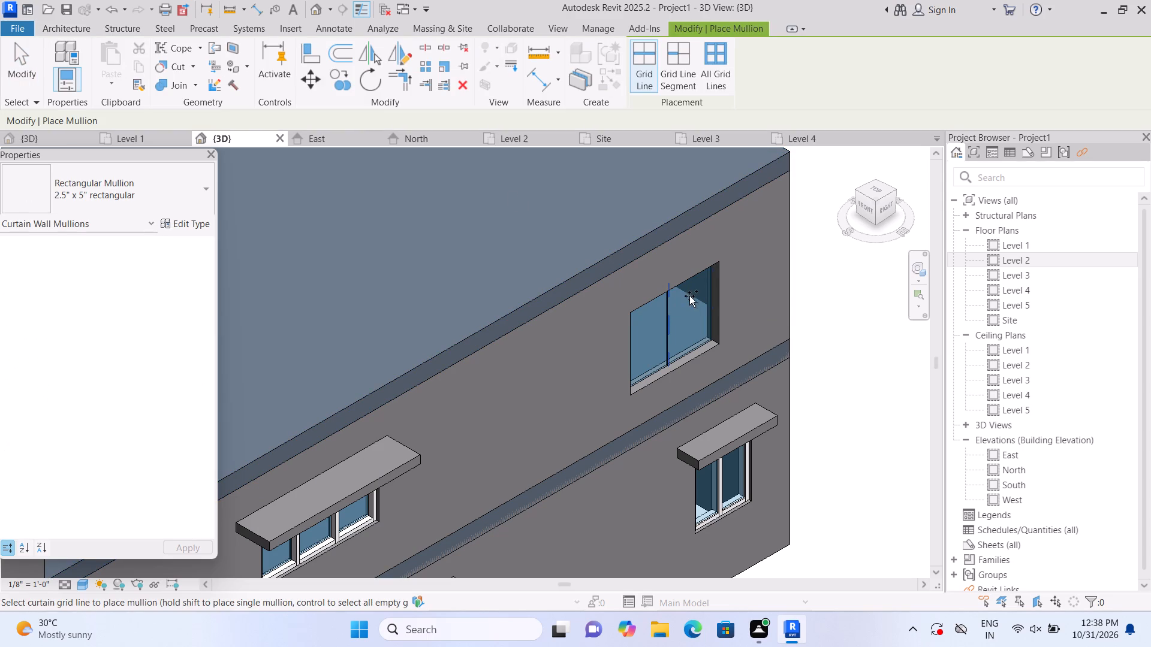
pyautogui.click(694, 286)
pyautogui.click(713, 315)
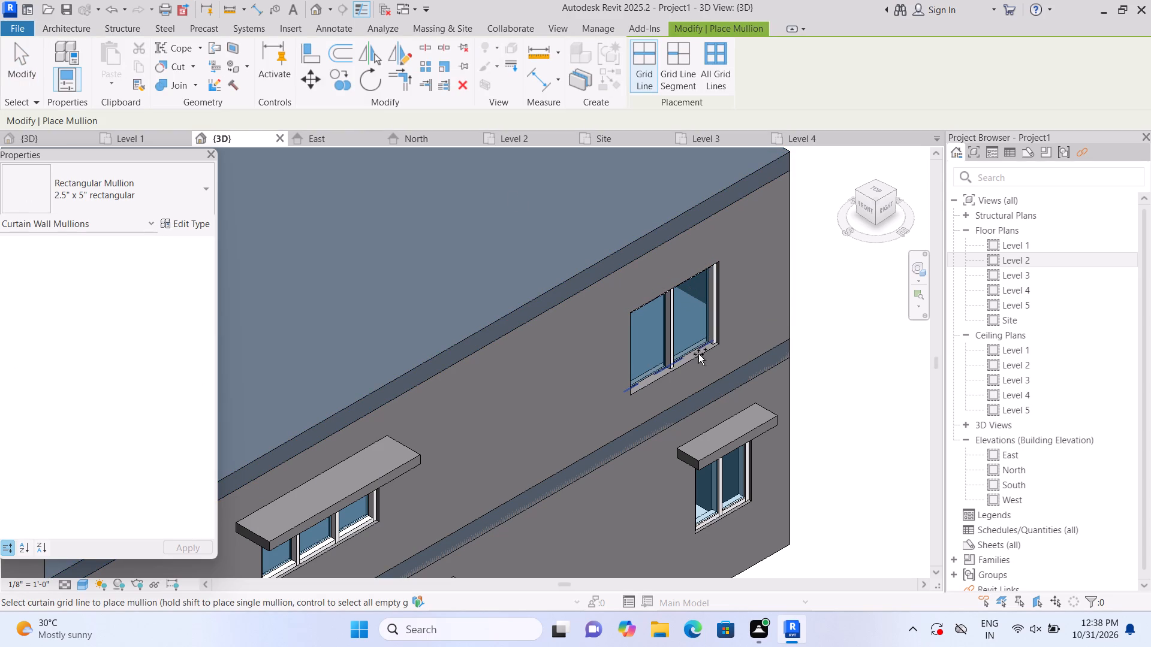
pyautogui.click(697, 353)
pyautogui.click(632, 361)
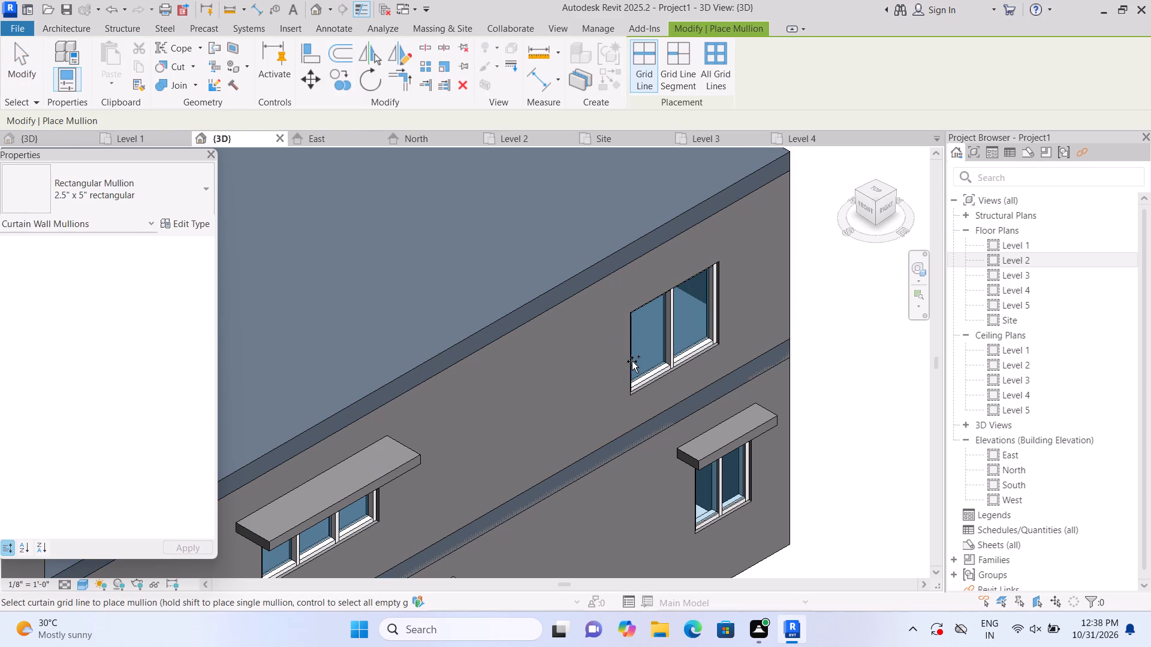
pyautogui.press('Escape')
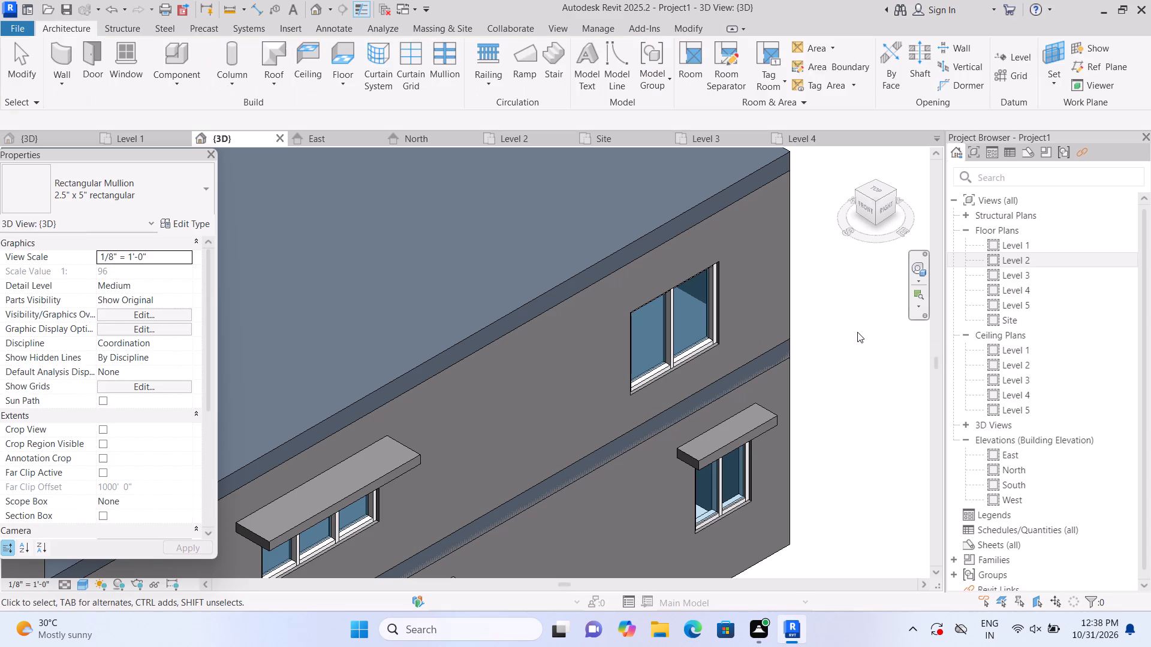
# Start an in-place component in the Generic Models category, named Generic Models 10, for the new window's canopy.
pyautogui.scroll(-4, 857, 332)
pyautogui.moveTo(857, 332); pyautogui.dragTo(802, 418, button='middle')
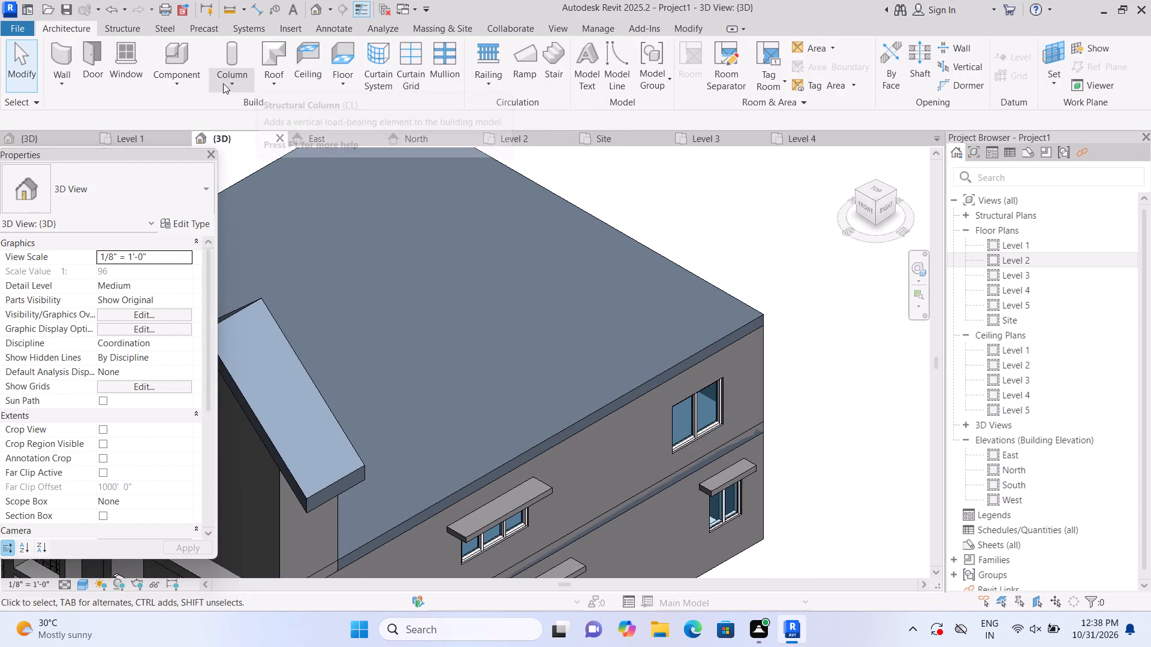
pyautogui.click(177, 75)
pyautogui.click(193, 137)
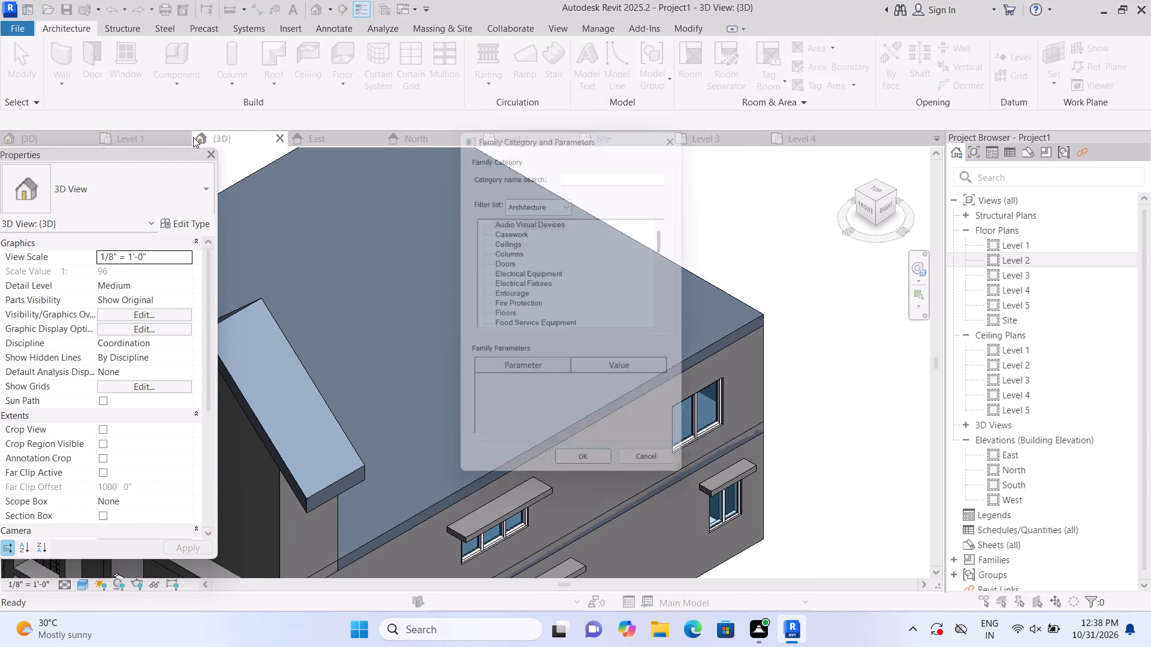
pyautogui.scroll(-1, 604, 293)
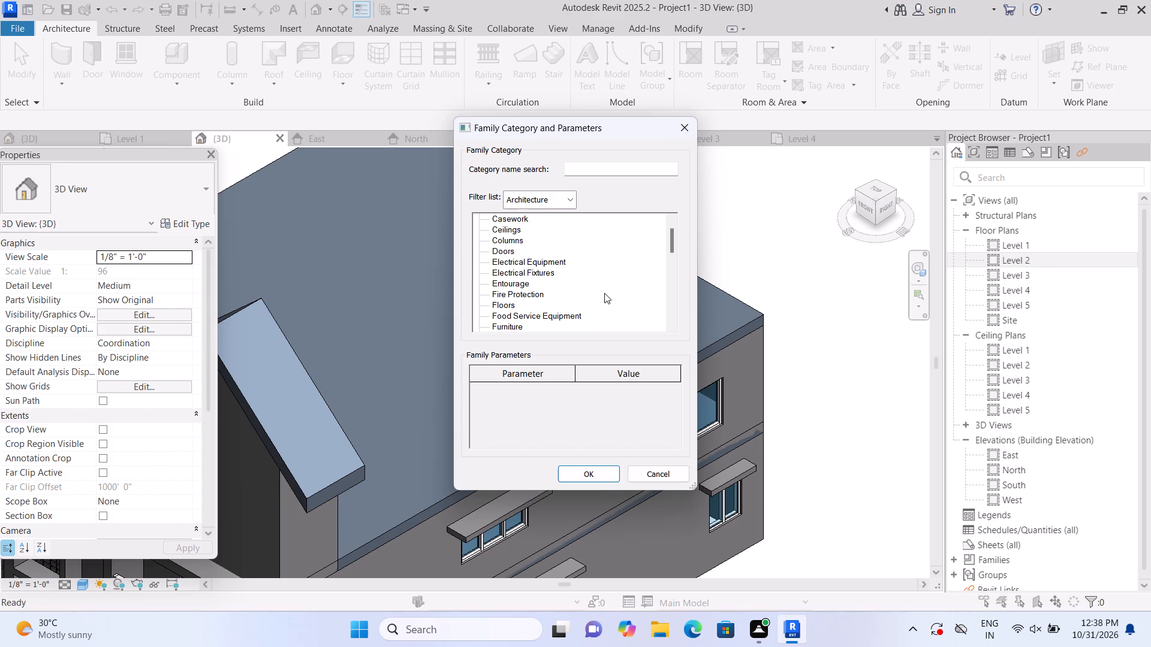
pyautogui.scroll(-6, 604, 293)
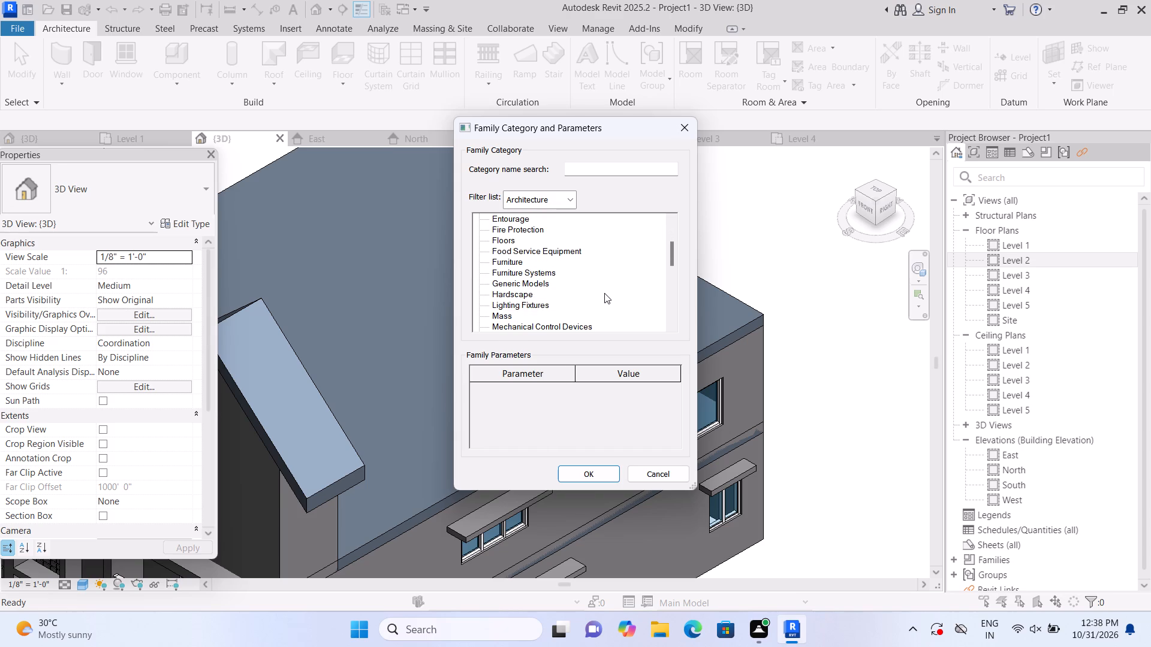
pyautogui.click(550, 284)
pyautogui.click(548, 283)
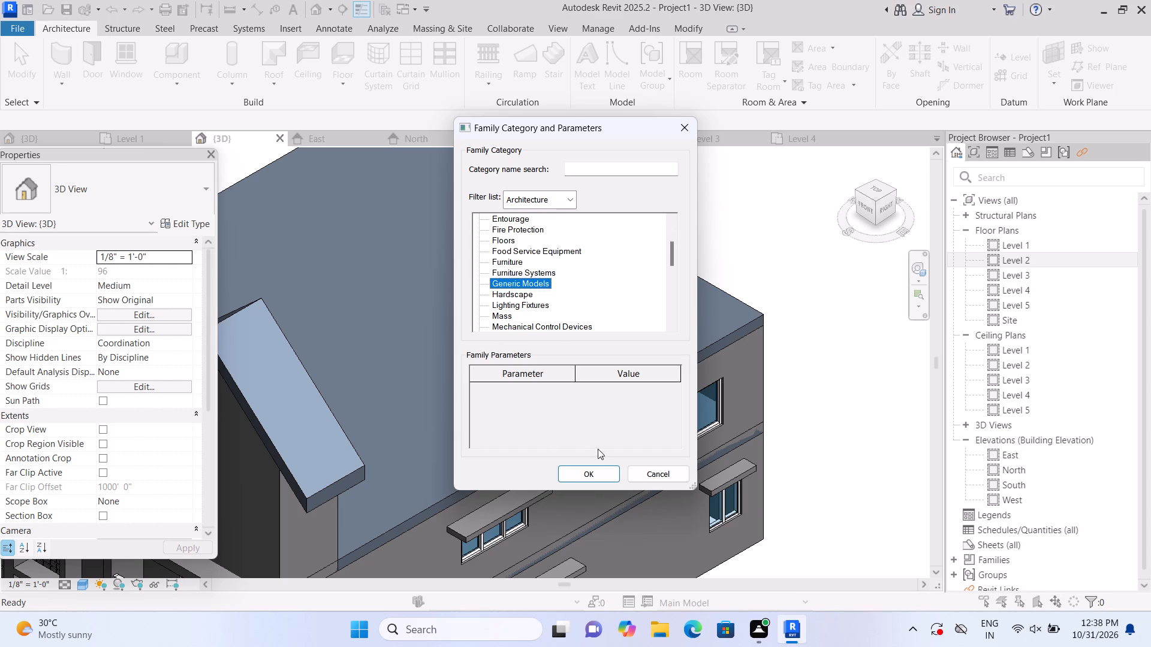
pyautogui.click(604, 473)
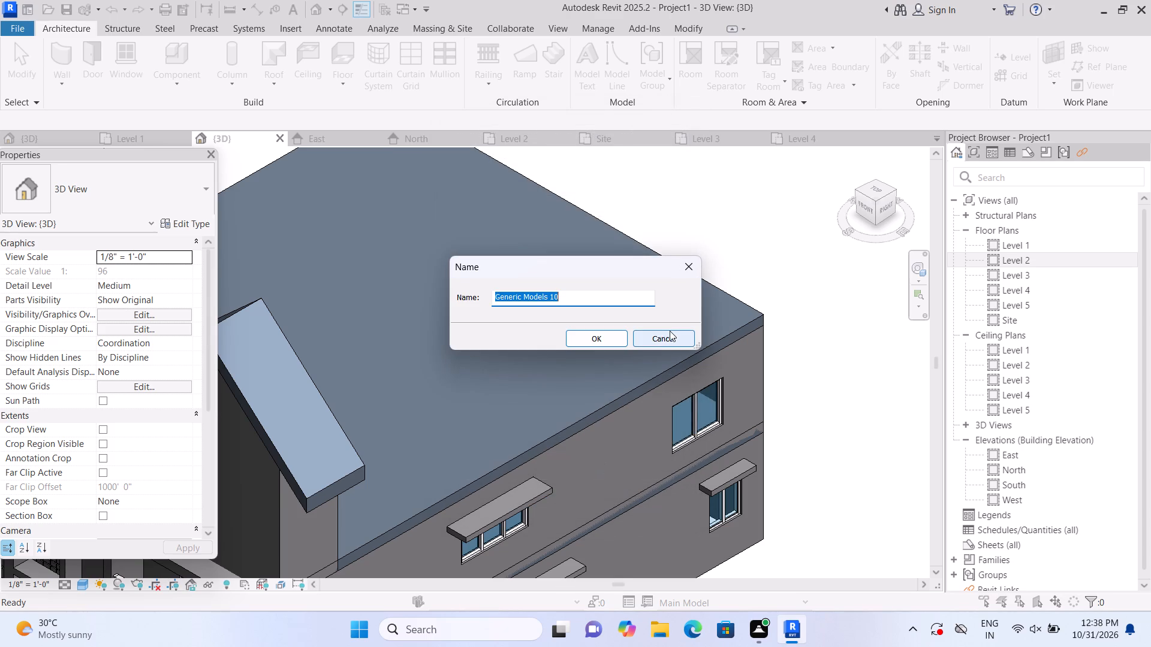
pyautogui.click(606, 335)
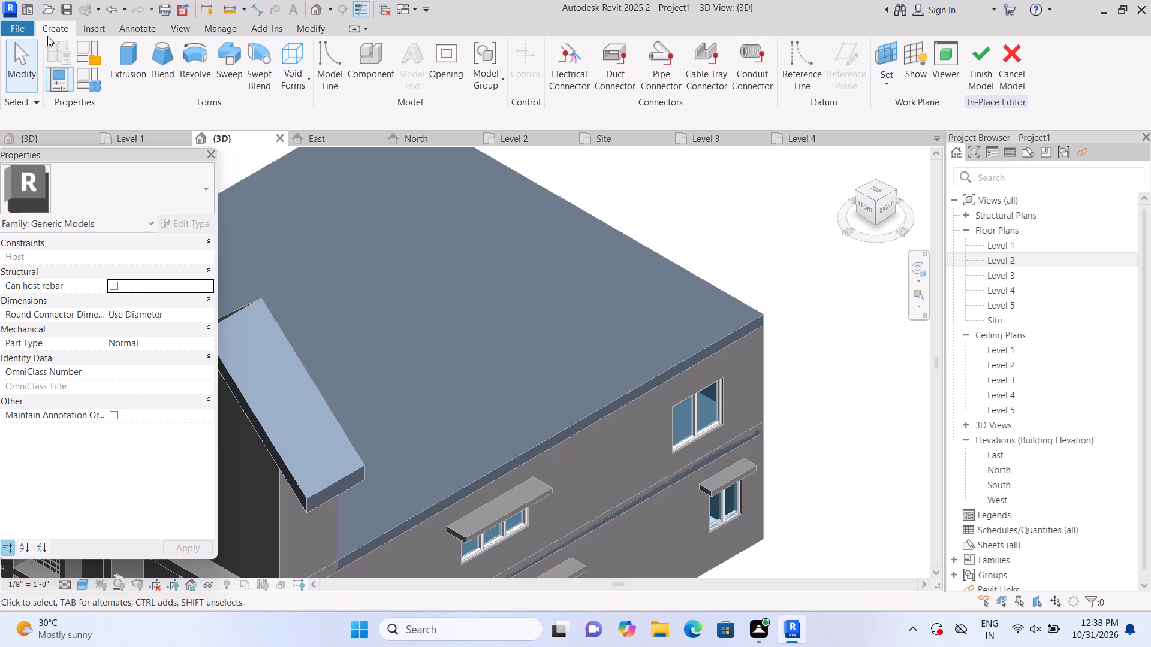
# Create a canopy extrusion from a 7'-0" by 1'-0" rectangle, using the top face of the new curtain wall as work plane.
pyautogui.click(110, 61)
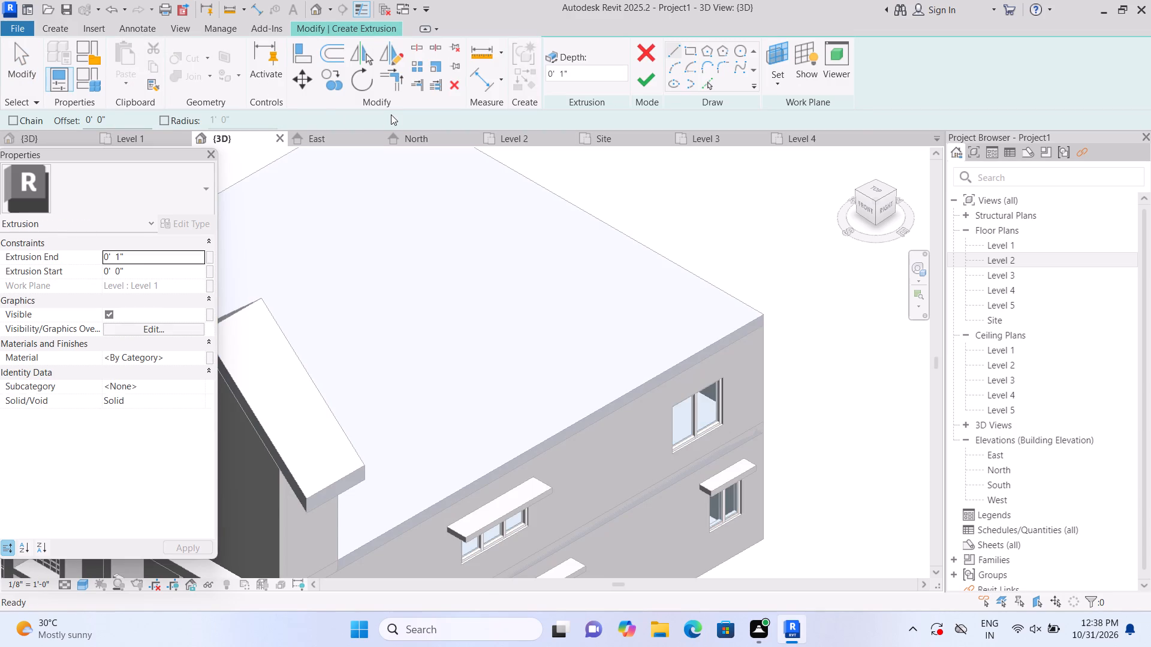
pyautogui.click(786, 79)
pyautogui.click(799, 140)
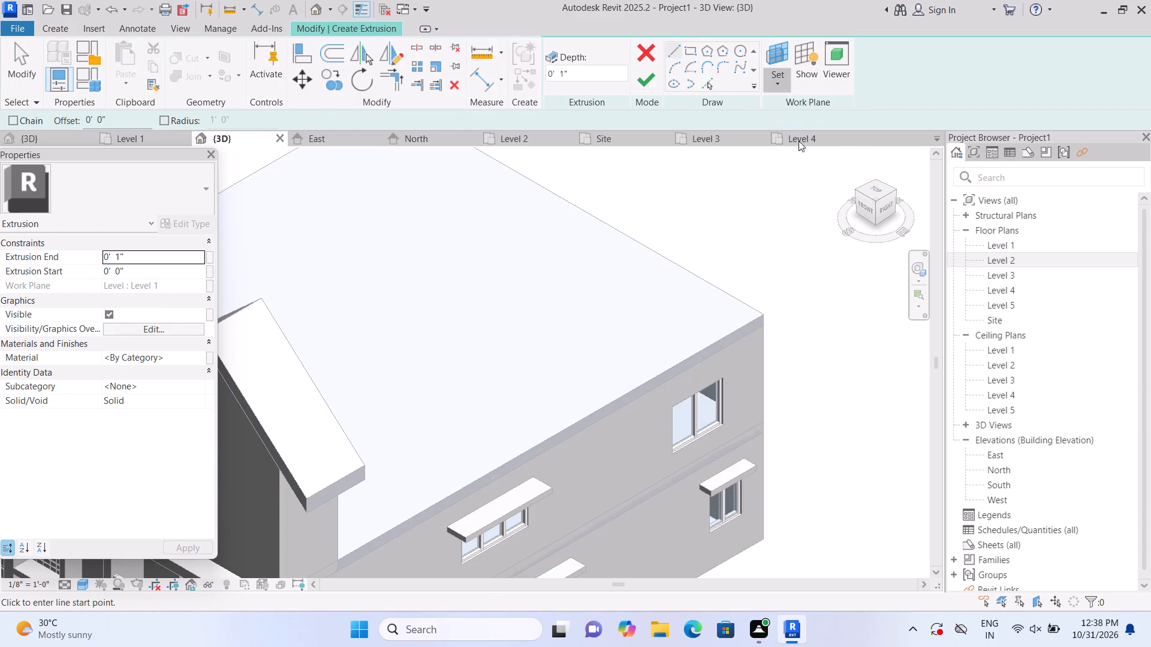
pyautogui.click(703, 392)
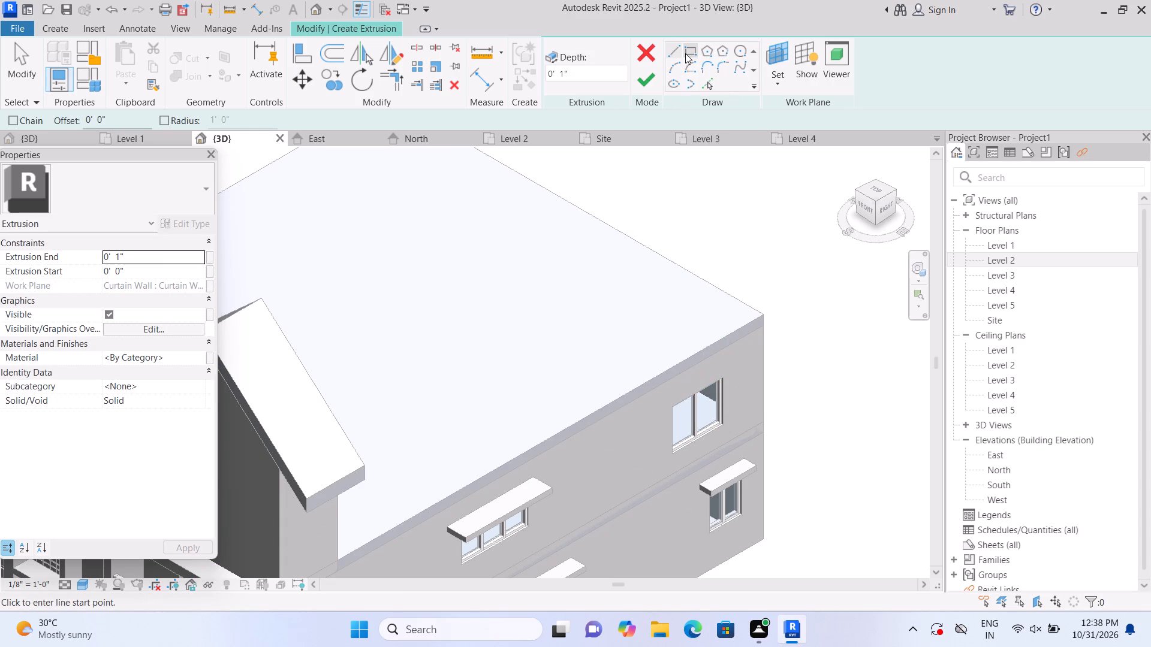
pyautogui.click(685, 53)
pyautogui.scroll(3, 747, 395)
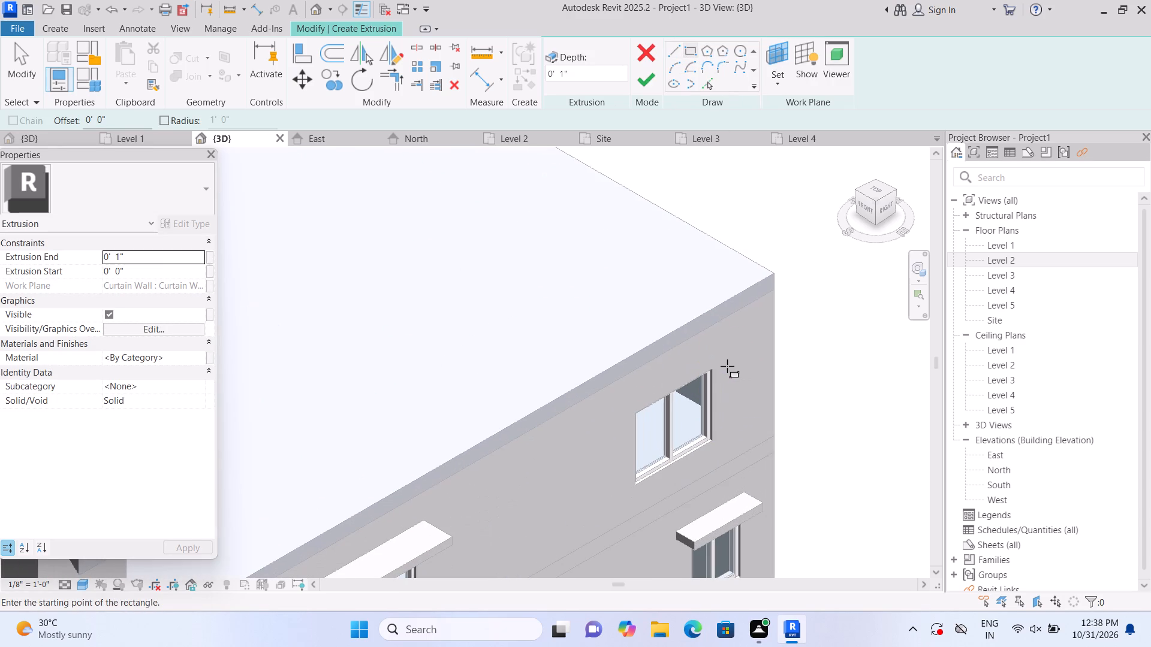
pyautogui.click(725, 362)
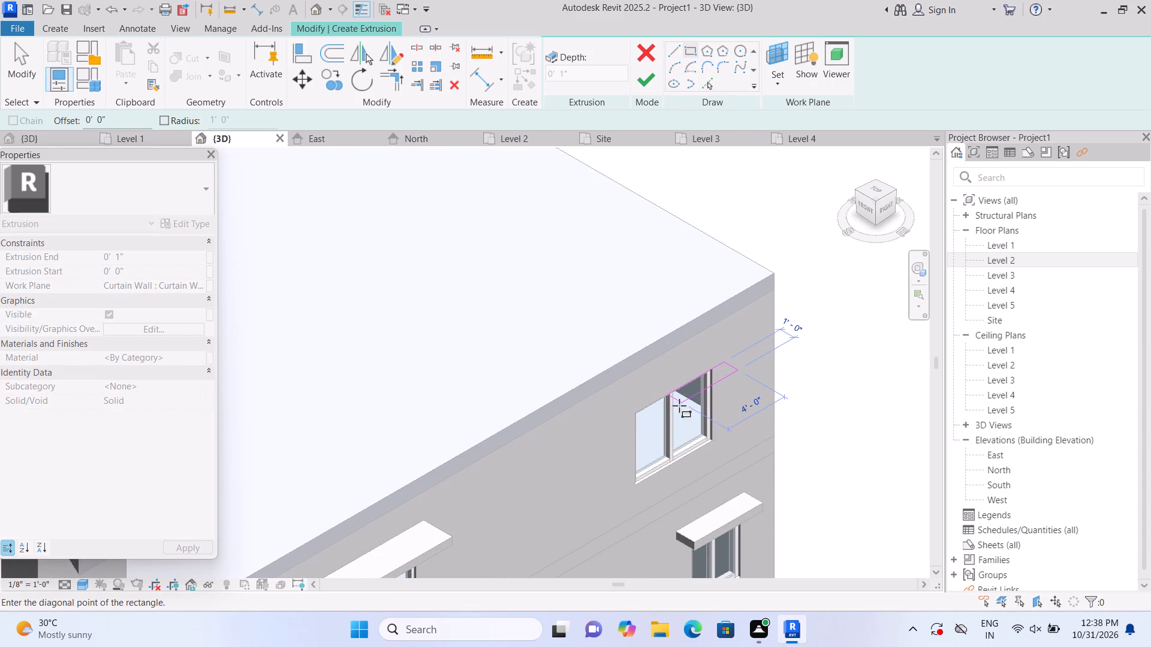
pyautogui.click(638, 428)
pyautogui.click(635, 80)
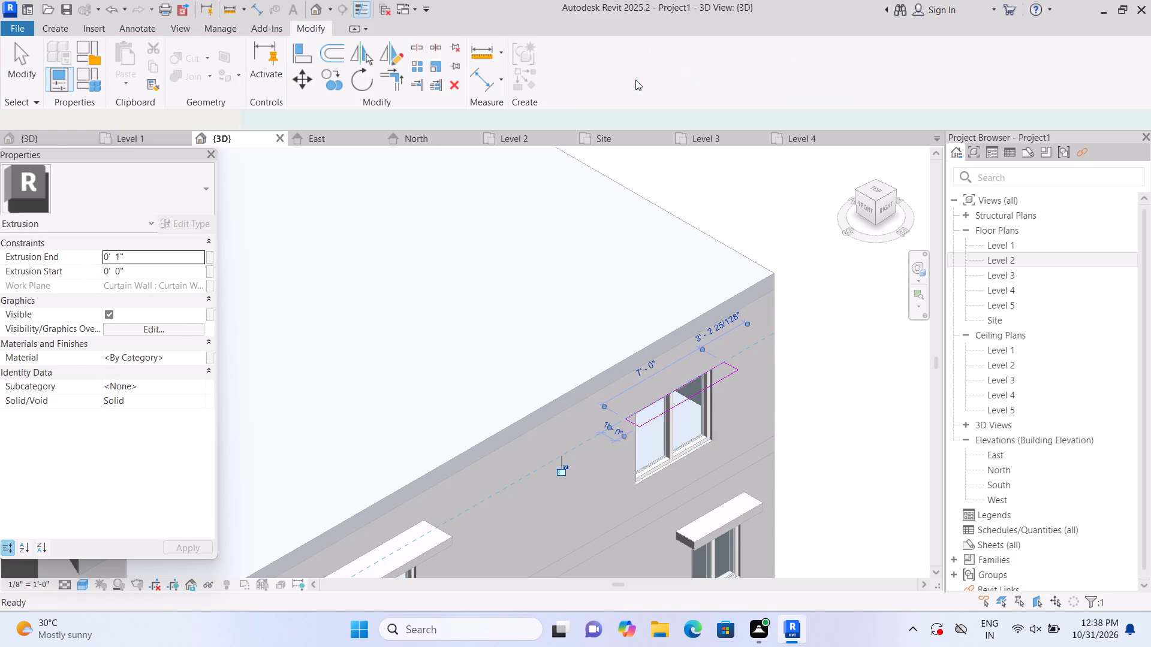
# Set the canopy's extrusion end to 6".
pyautogui.click(184, 252)
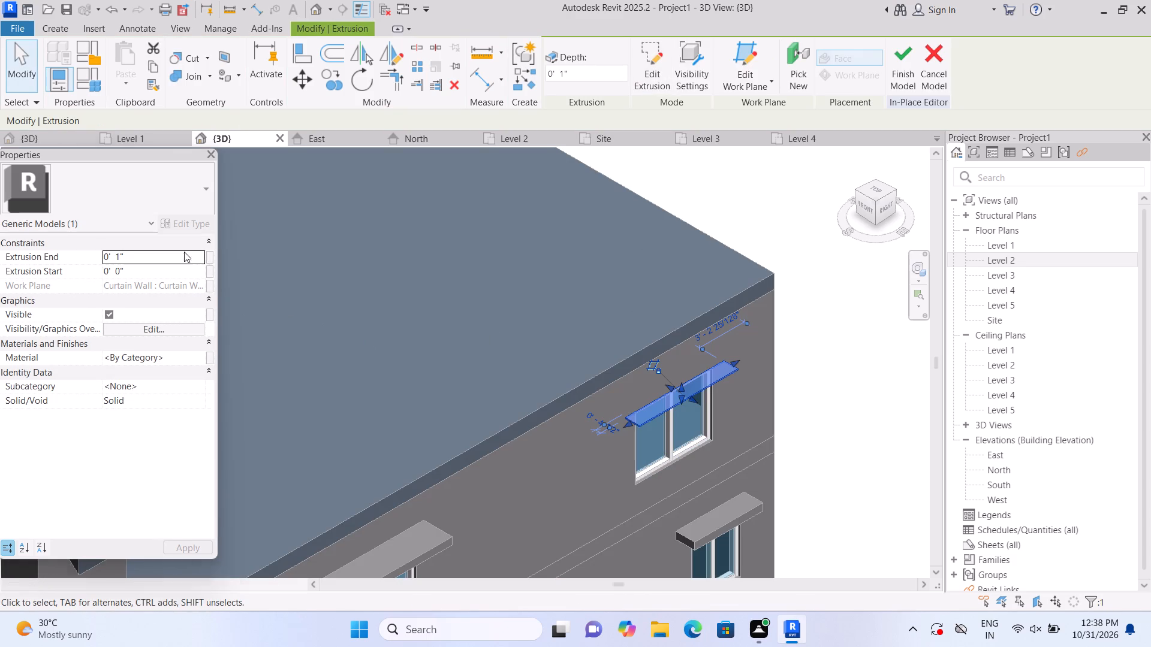
pyautogui.press('BackSpace')
pyautogui.write('6"')
pyautogui.press('Return')
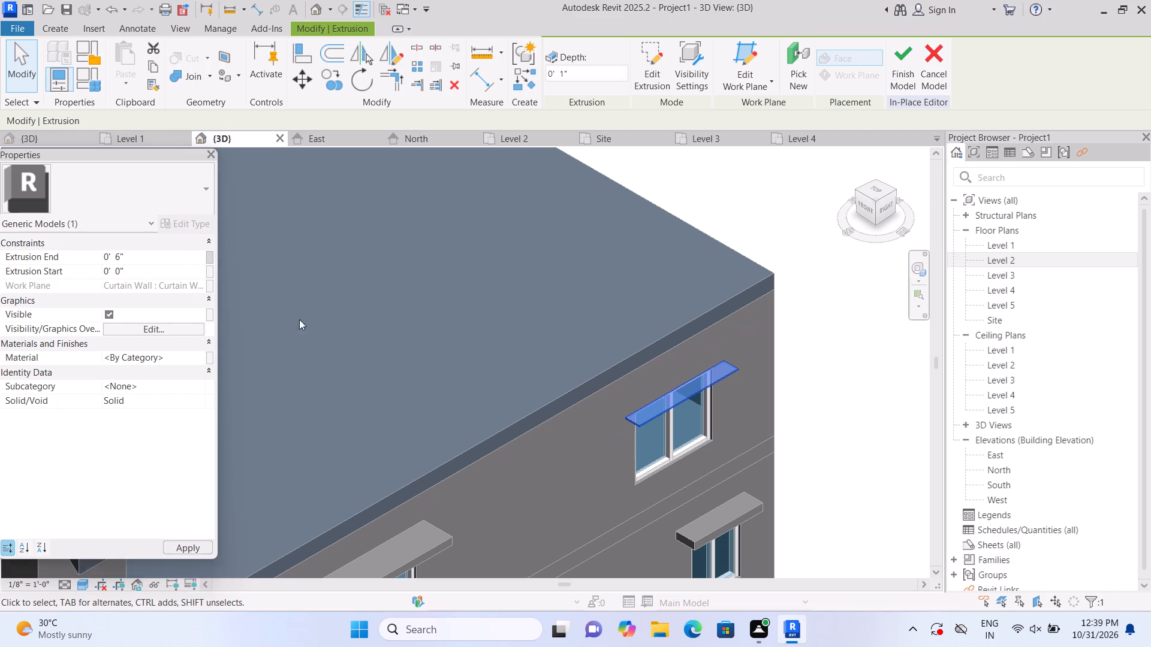
# Lengthen the canopy slightly at its front-side end, shorten its rear end, deepen it outward, and finish the in-place model.
pyautogui.scroll(4, 763, 474)
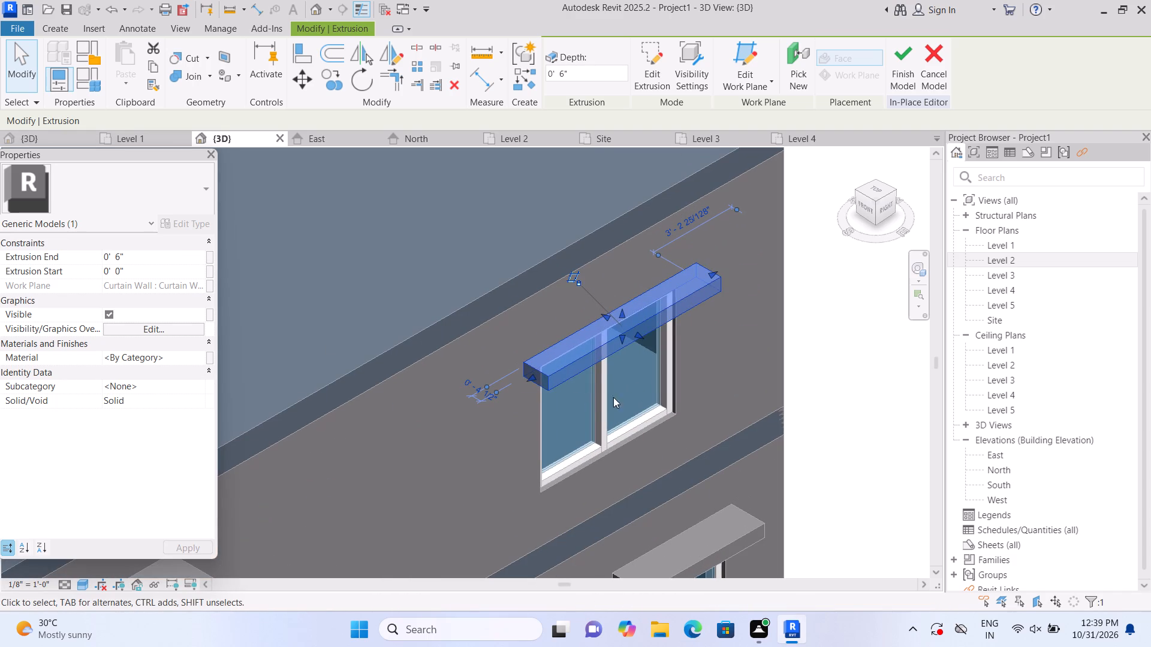
pyautogui.moveTo(532, 377); pyautogui.dragTo(525, 383)
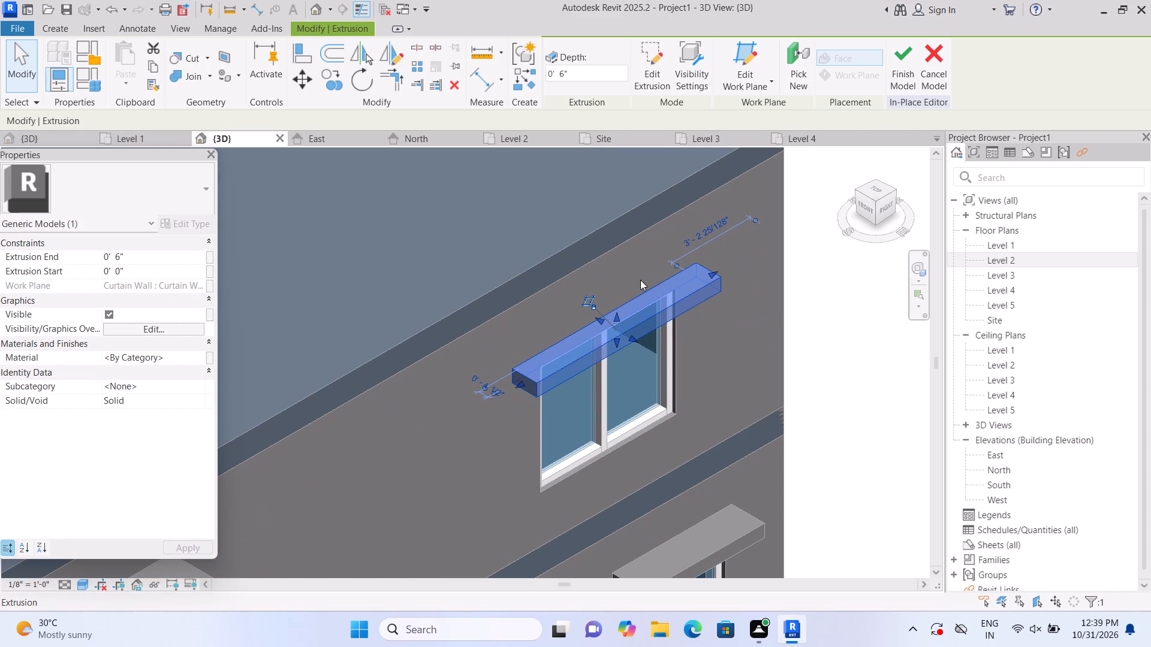
pyautogui.moveTo(714, 270); pyautogui.dragTo(697, 282)
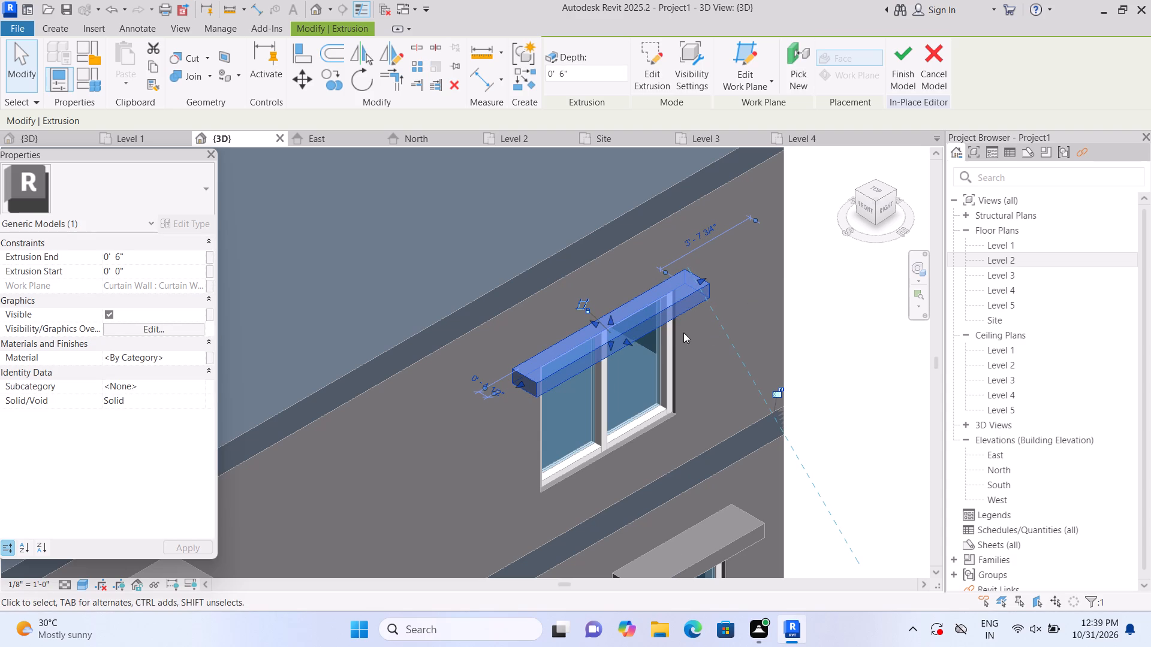
pyautogui.moveTo(627, 340); pyautogui.dragTo(638, 345)
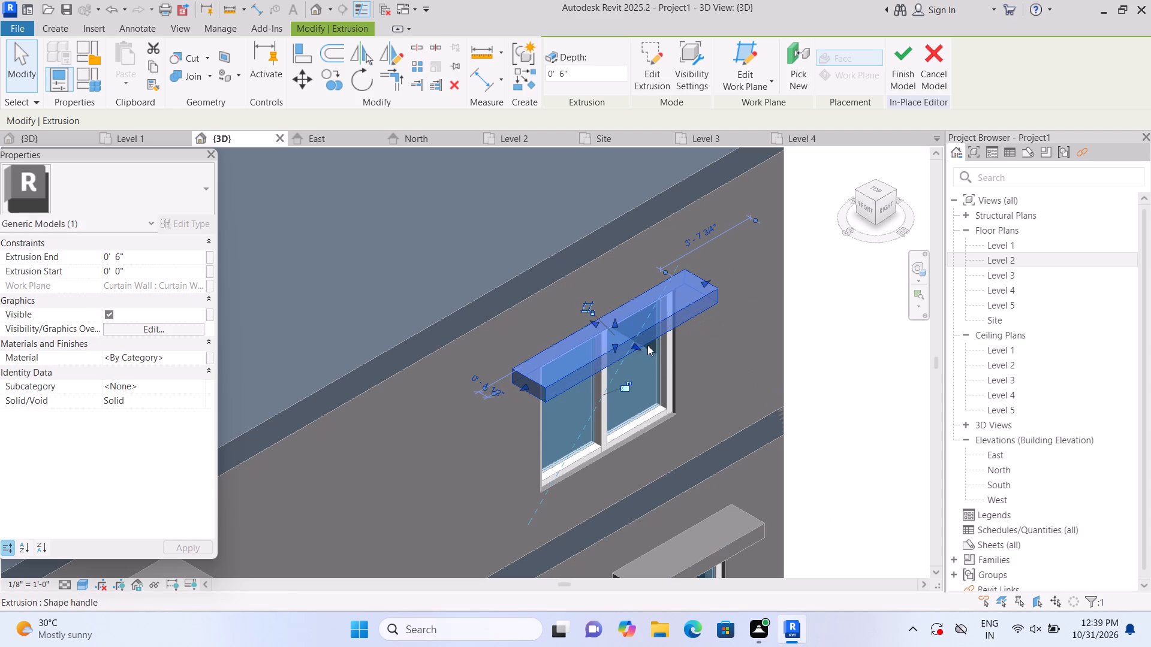
pyautogui.click(827, 343)
pyautogui.click(616, 323)
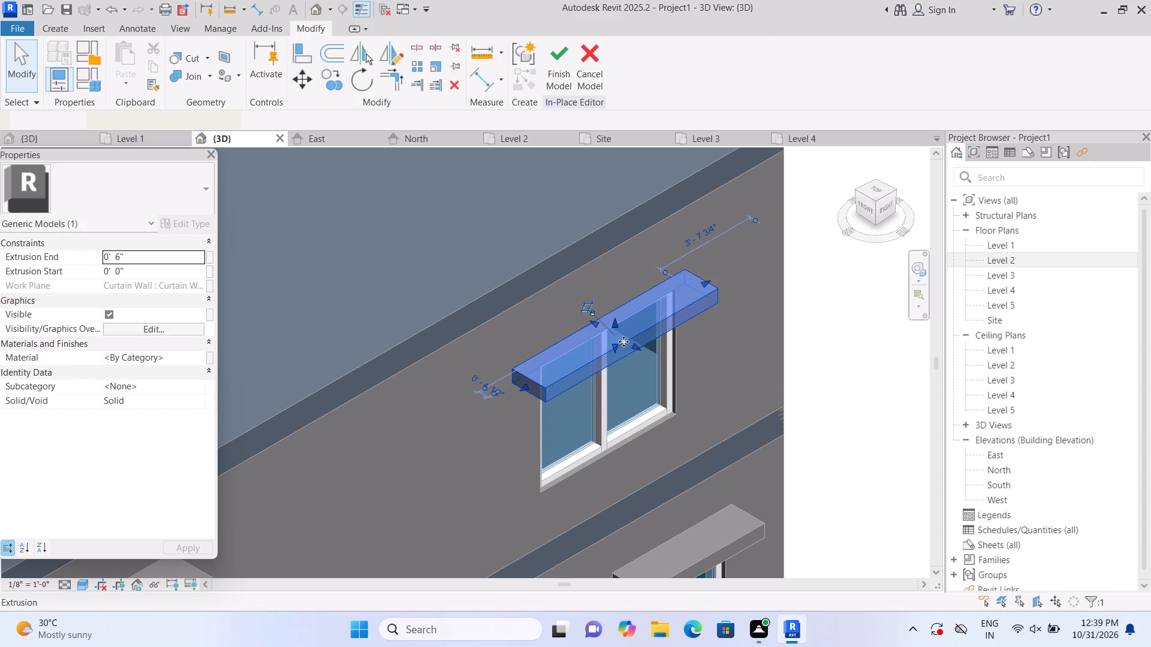
pyautogui.click(633, 346)
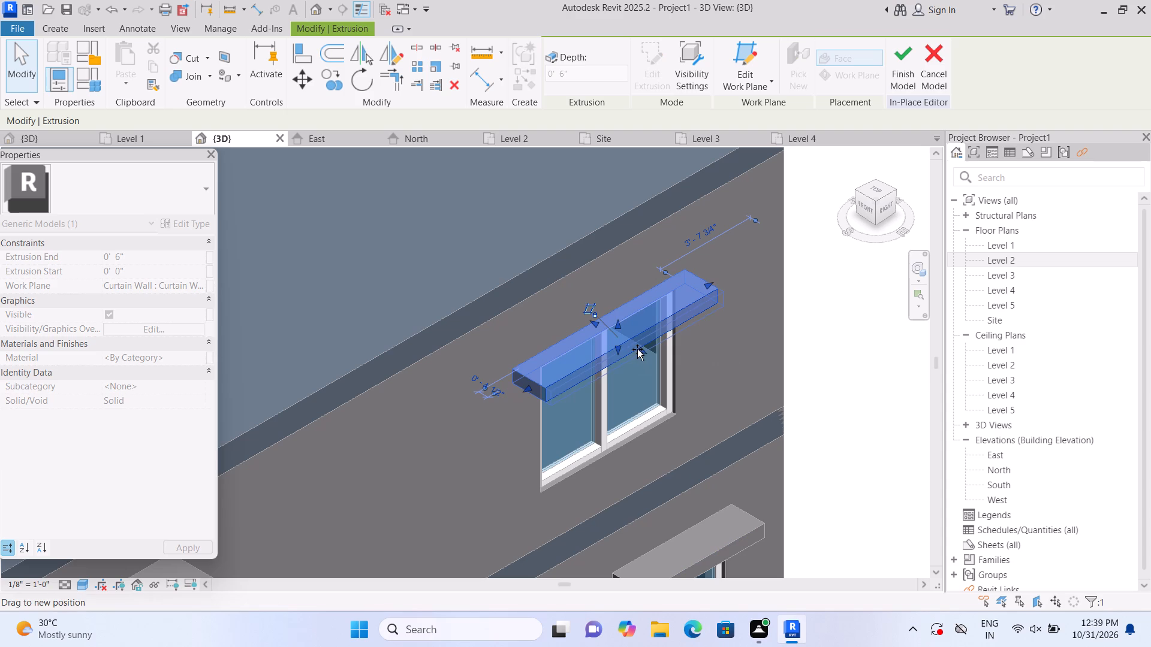
pyautogui.click(862, 354)
pyautogui.scroll(-10, 847, 350)
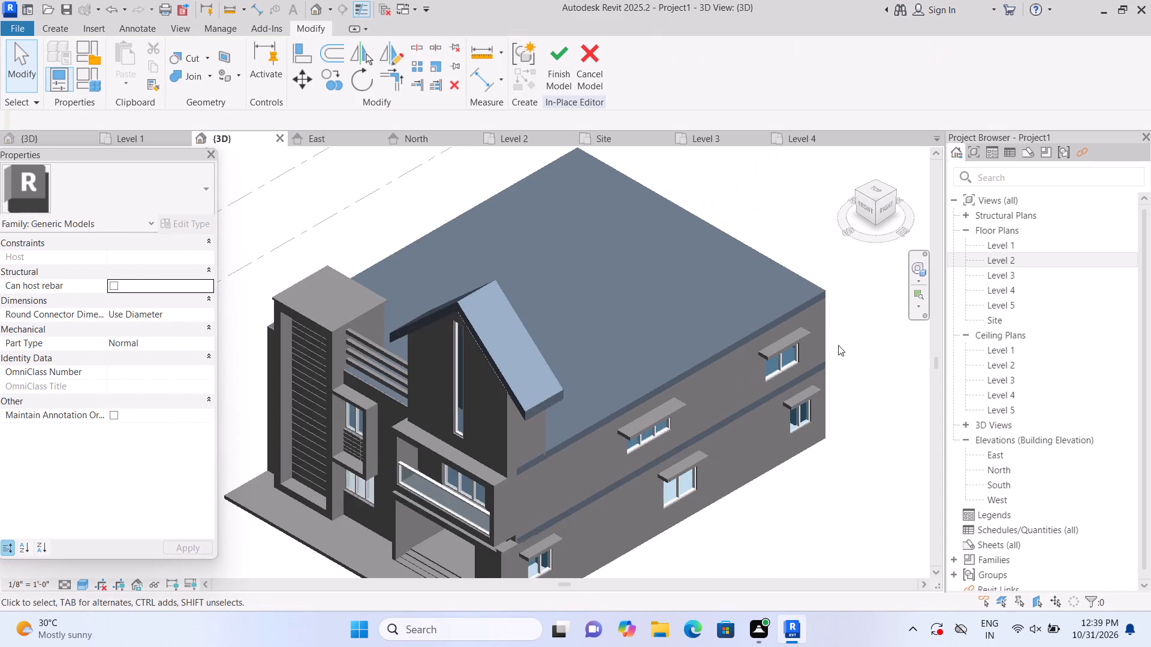
pyautogui.scroll(-2, 790, 537)
pyautogui.moveTo(748, 543); pyautogui.dragTo(736, 475, button='middle')
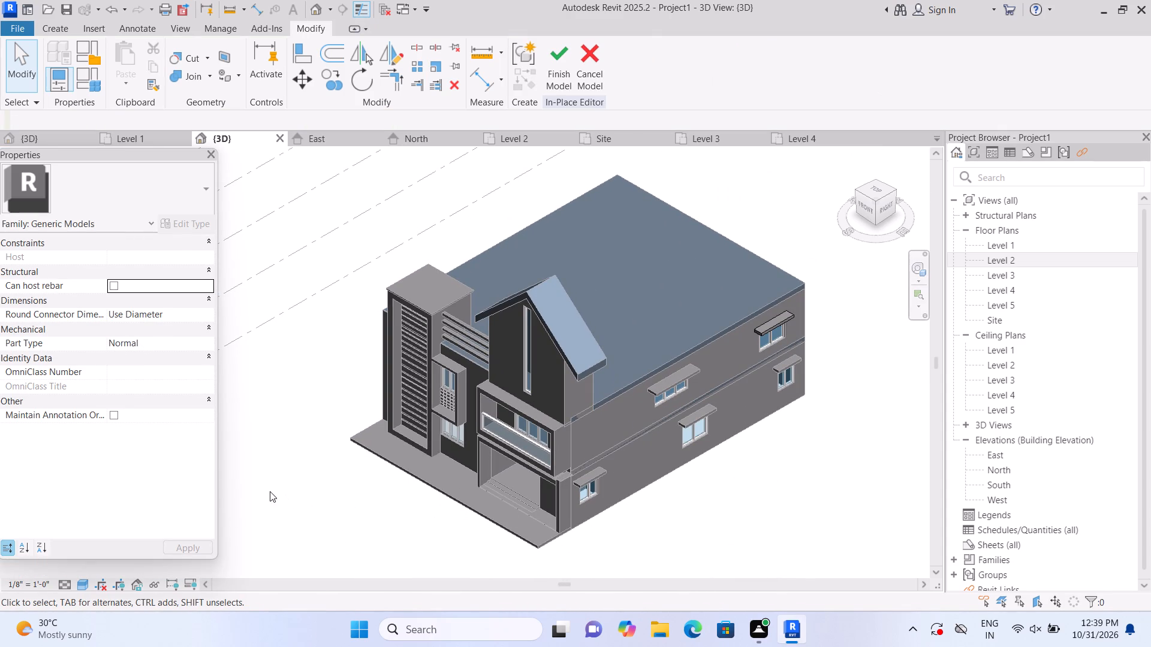
pyautogui.keyDown('shift'); pyautogui.moveTo(269, 490); pyautogui.dragTo(539, 458, button='middle'); pyautogui.keyUp('shift')
pyautogui.scroll(1, 599, 537)
pyautogui.moveTo(507, 469); pyautogui.dragTo(344, 371, button='middle')
pyautogui.moveTo(567, 522); pyautogui.dragTo(474, 473, button='middle')
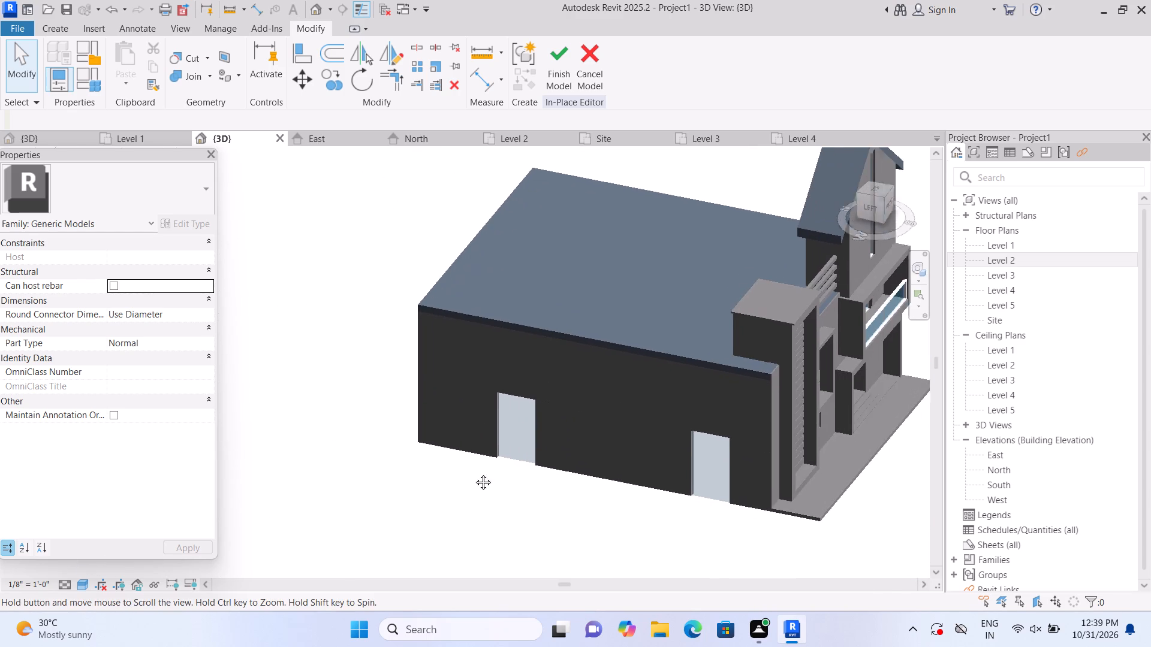
pyautogui.moveTo(474, 473); pyautogui.dragTo(469, 469, button='middle')
pyautogui.scroll(3, 716, 490)
pyautogui.scroll(1, 692, 440)
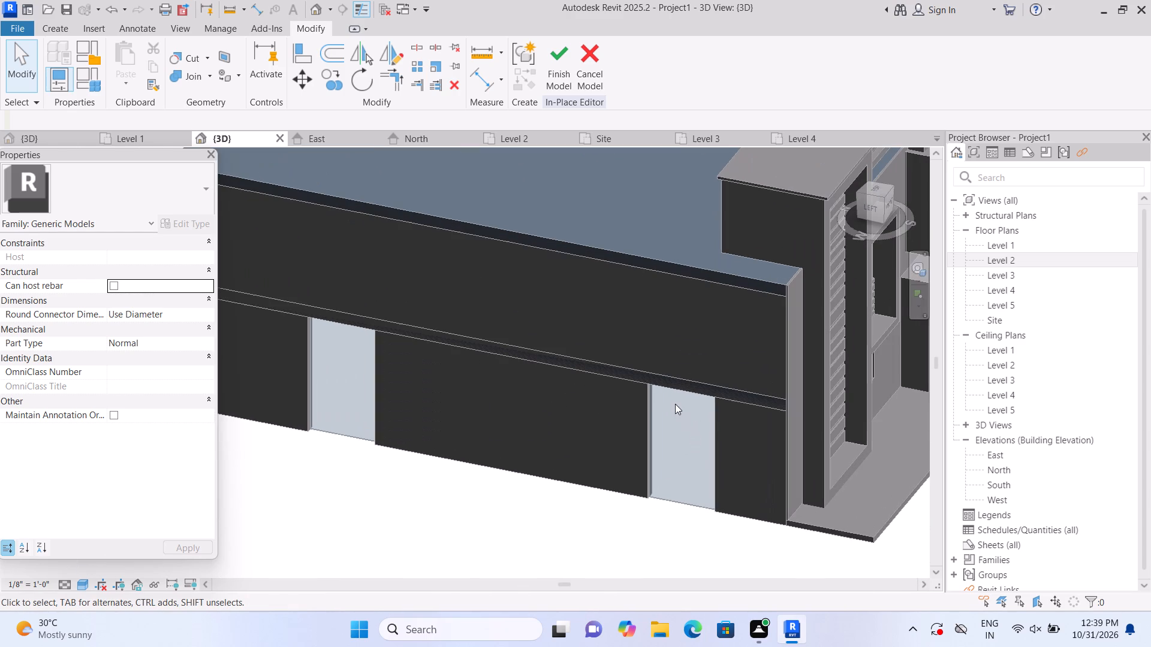
pyautogui.click(556, 81)
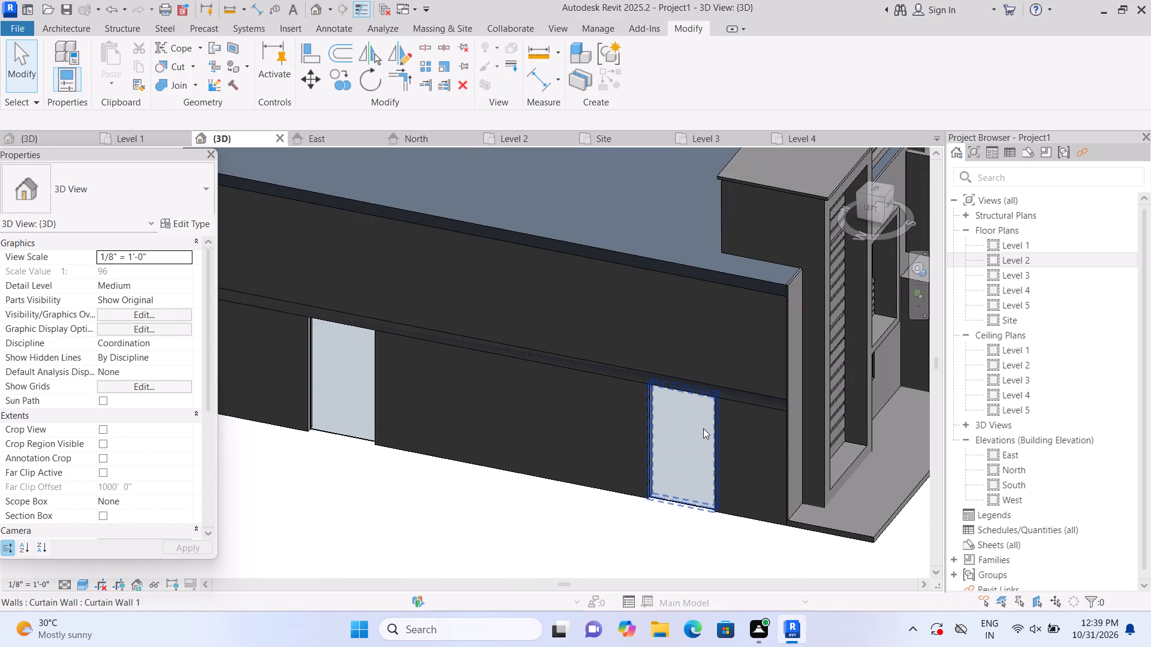
# On the west wall, raise the base of the curtain wall nearest the front to about 3'-9" above Level 1 and lower its top edge.
pyautogui.click(704, 433)
pyautogui.scroll(2, 701, 470)
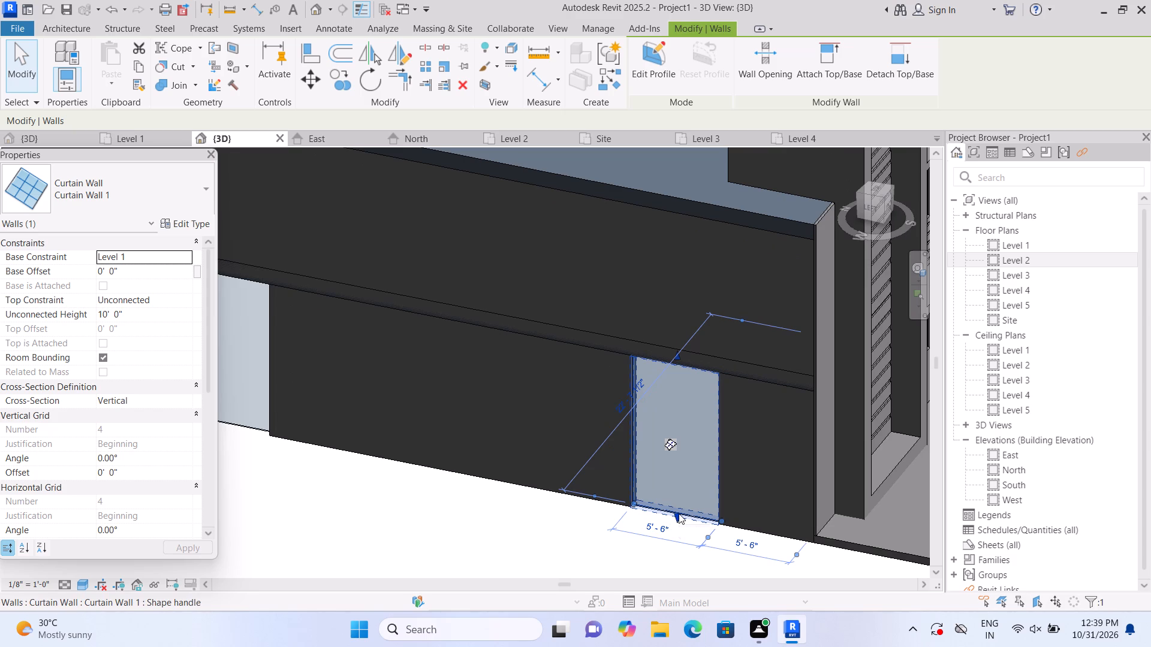
pyautogui.moveTo(676, 513); pyautogui.dragTo(686, 456)
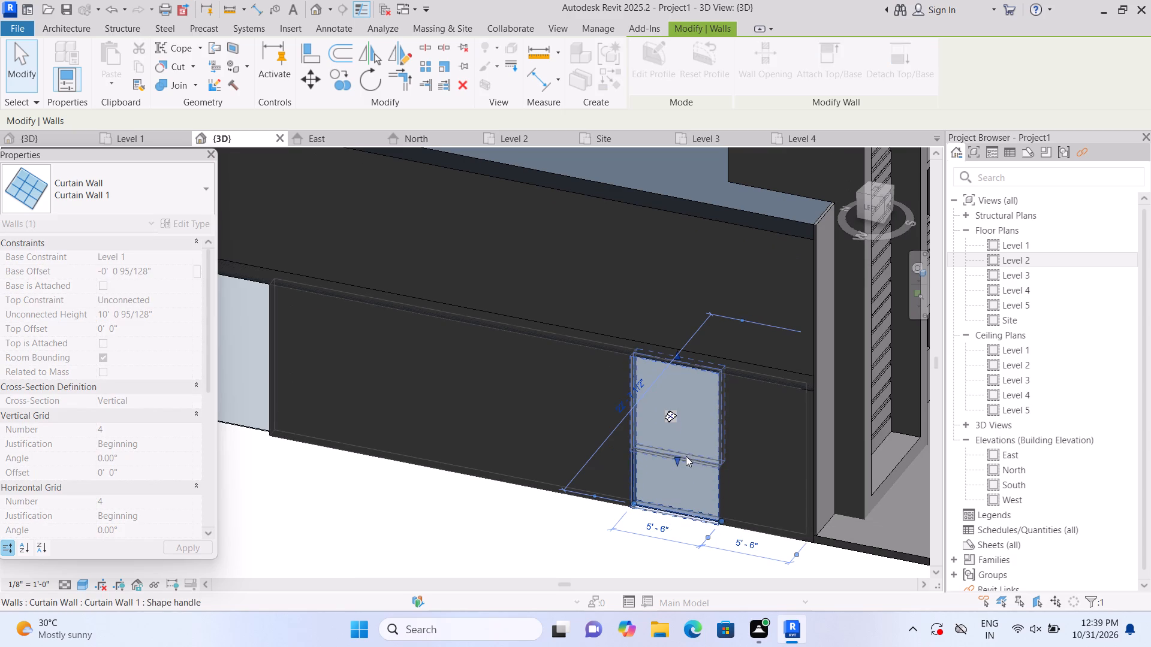
pyautogui.moveTo(677, 356); pyautogui.dragTo(677, 371)
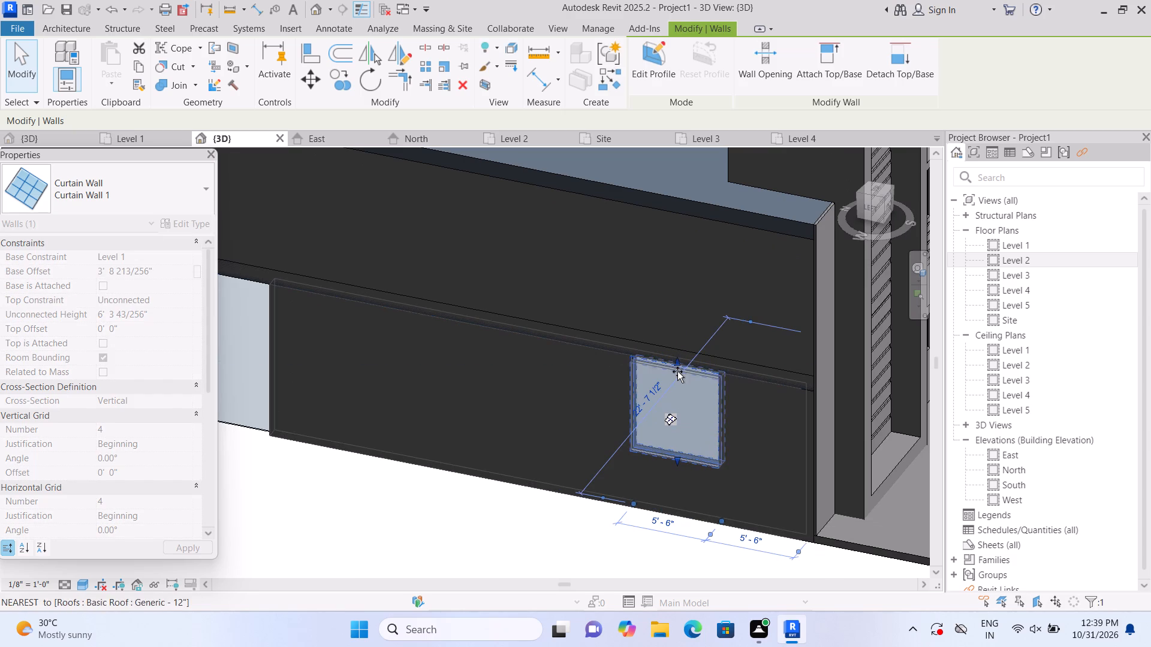
pyautogui.moveTo(677, 371); pyautogui.dragTo(679, 384)
pyautogui.click(560, 536)
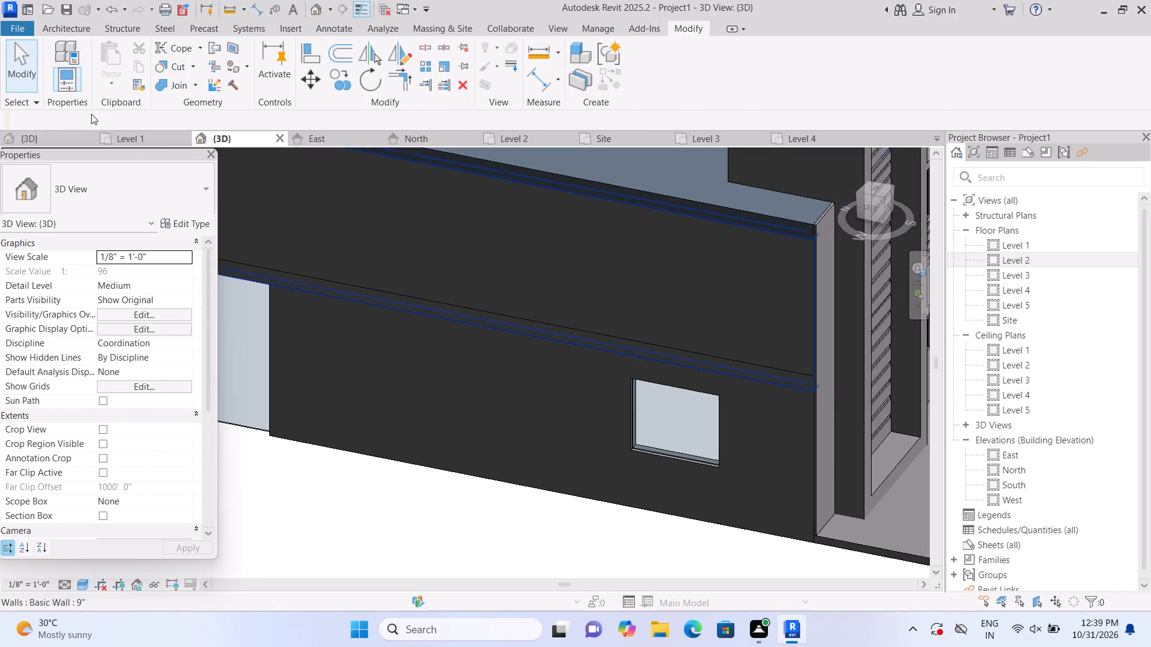
# Divide the resized curtain wall into three equal panels with two vertical curtain grid lines spaced 1'-10" apart.
pyautogui.click(73, 29)
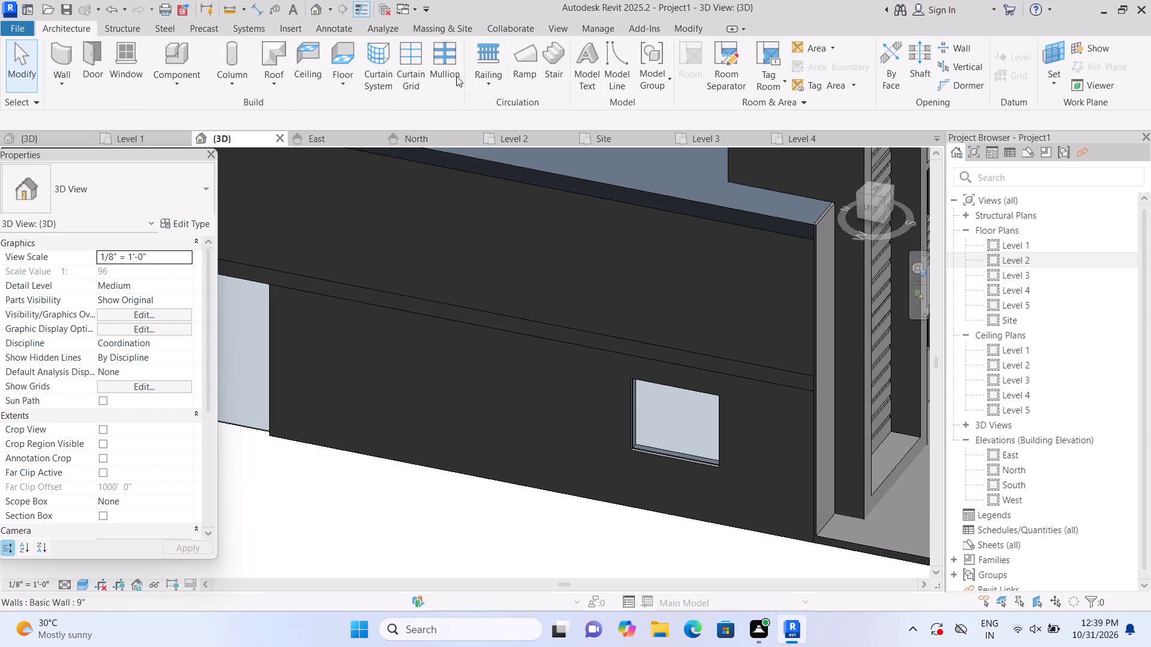
pyautogui.click(409, 78)
pyautogui.scroll(1, 681, 416)
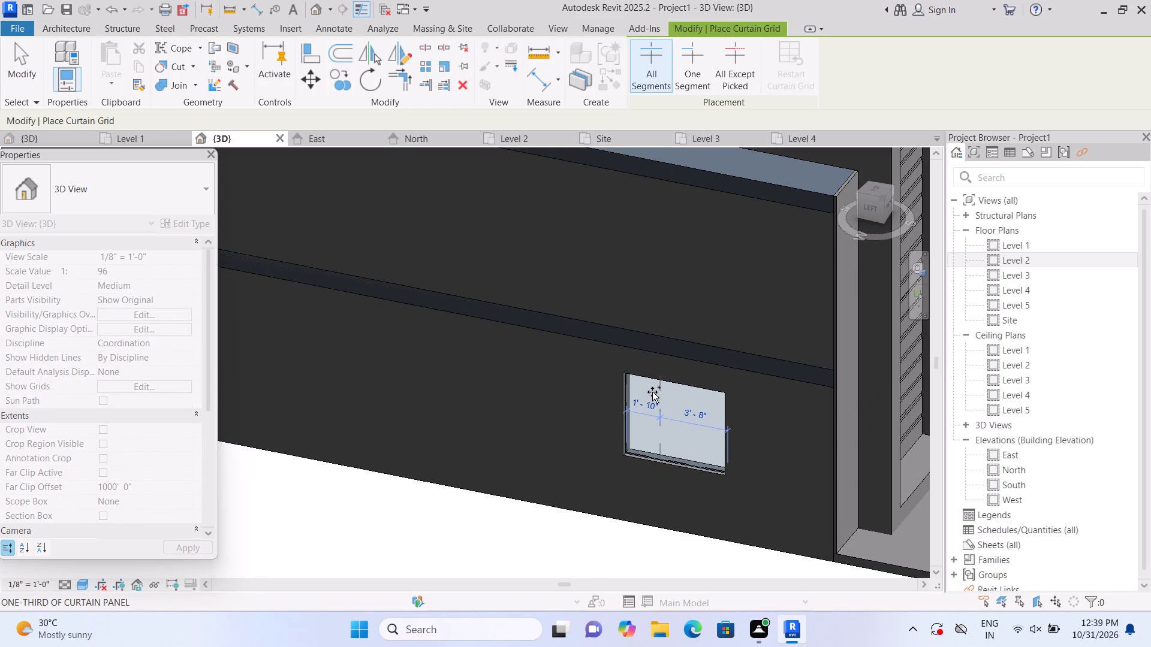
pyautogui.click(652, 392)
pyautogui.click(694, 395)
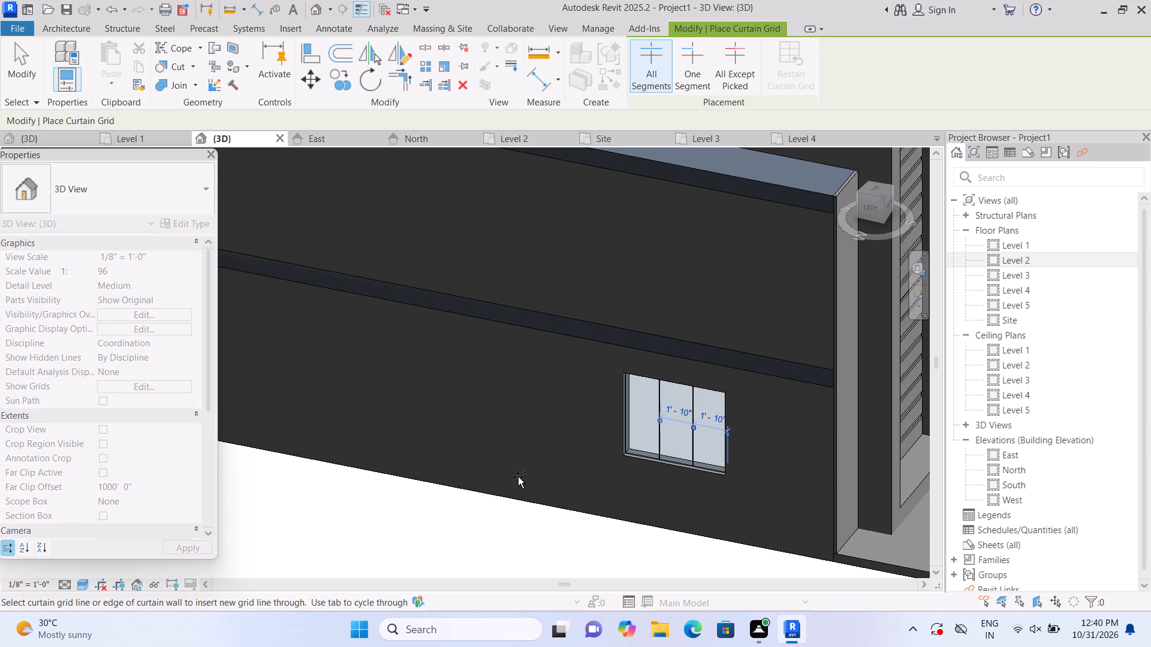
pyautogui.press('Escape')
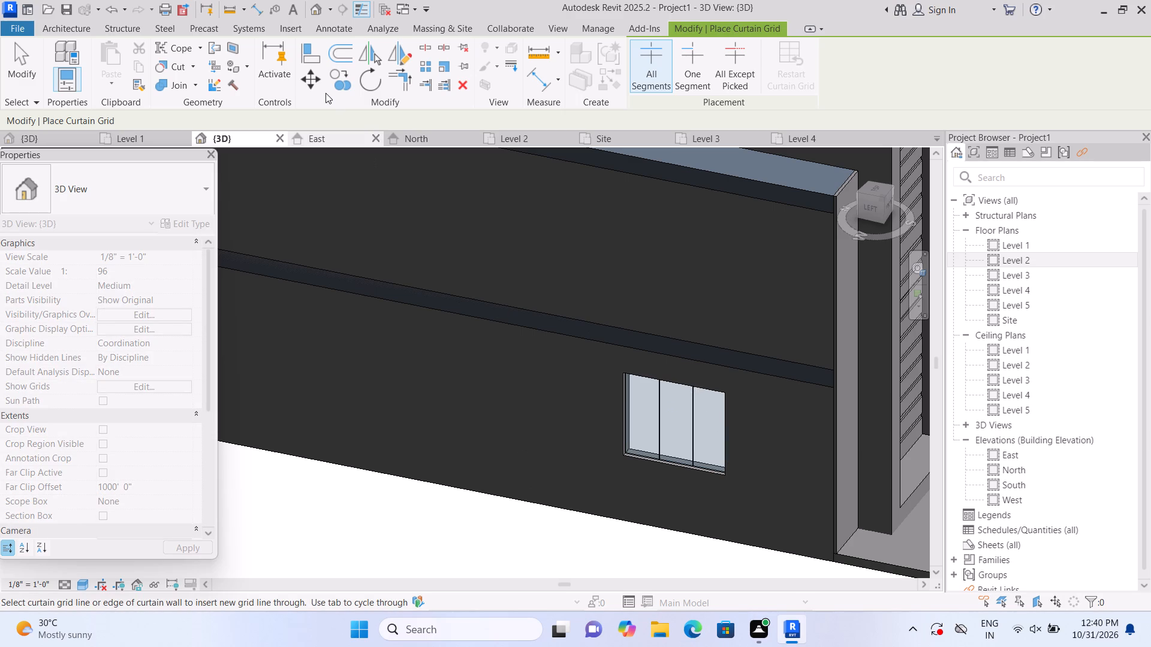
# Place 2.5" x 5" rectangular mullions on the west window's two vertical grid lines and all four outer edges.
pyautogui.click(58, 22)
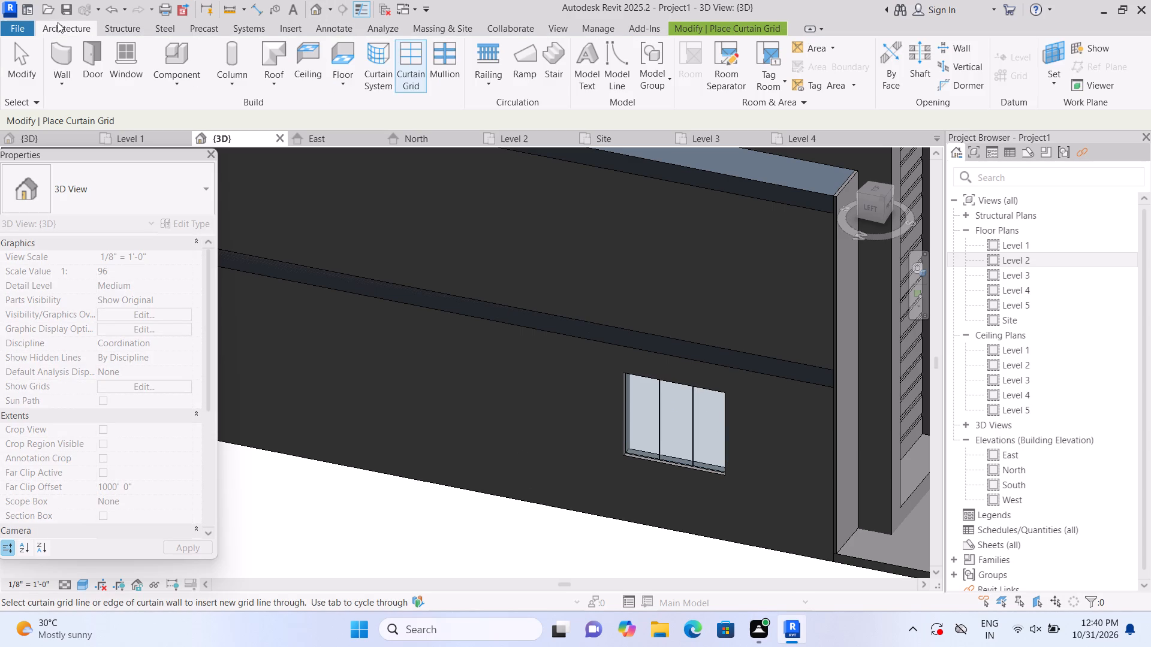
pyautogui.click(444, 74)
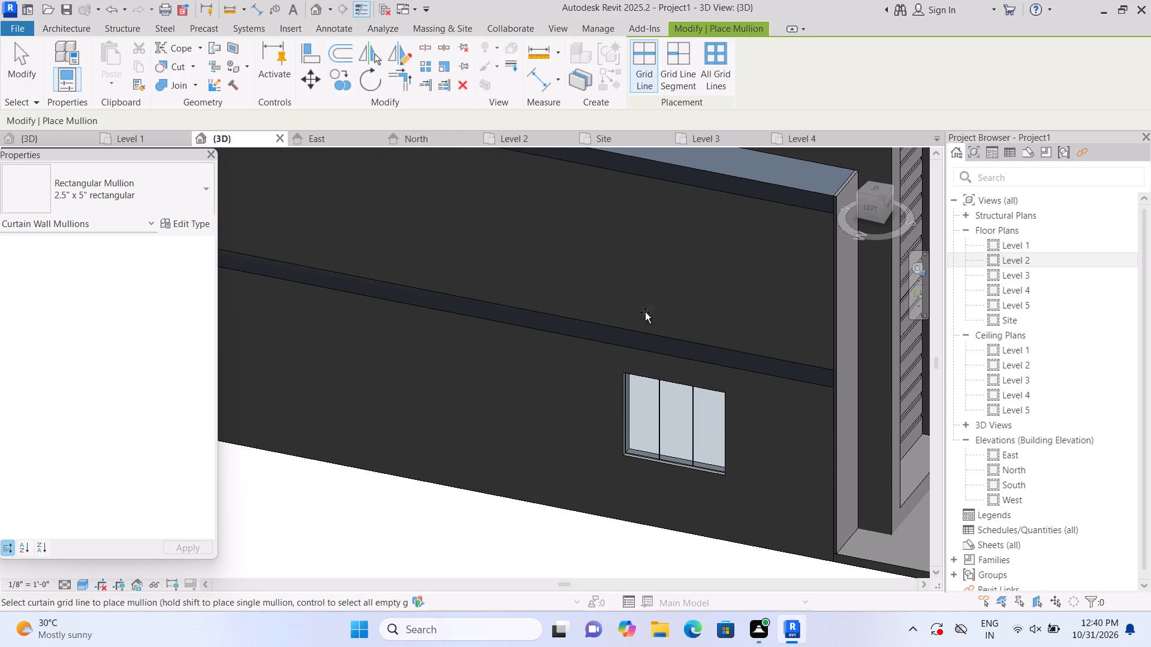
pyautogui.click(662, 398)
pyautogui.click(691, 421)
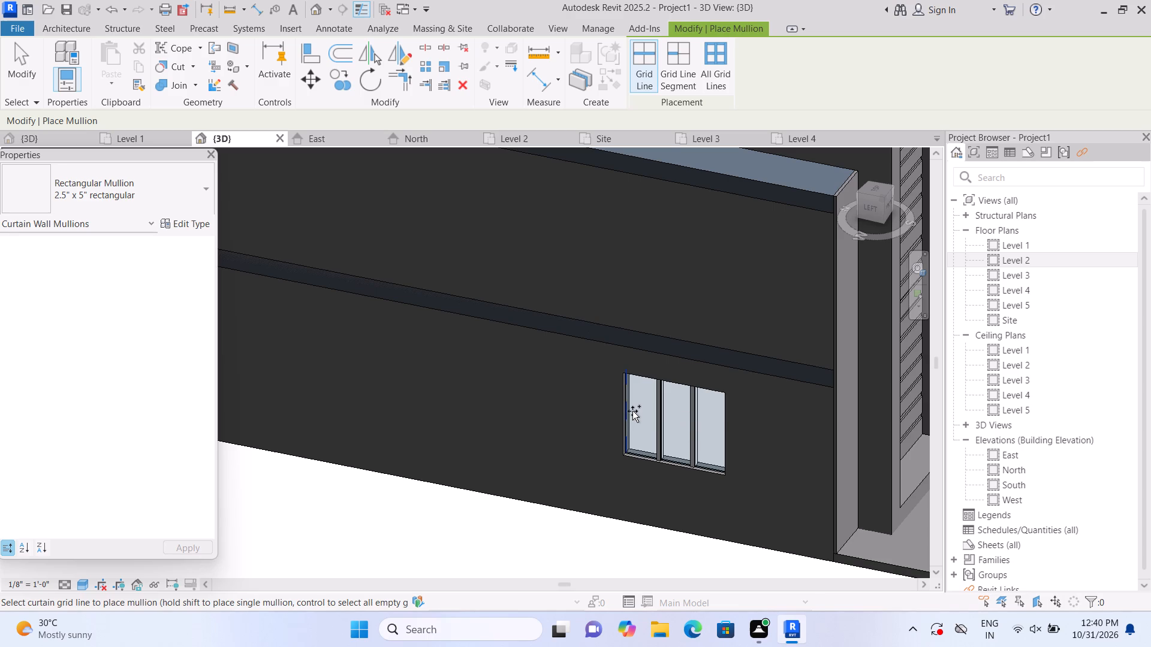
pyautogui.click(632, 411)
pyautogui.click(647, 380)
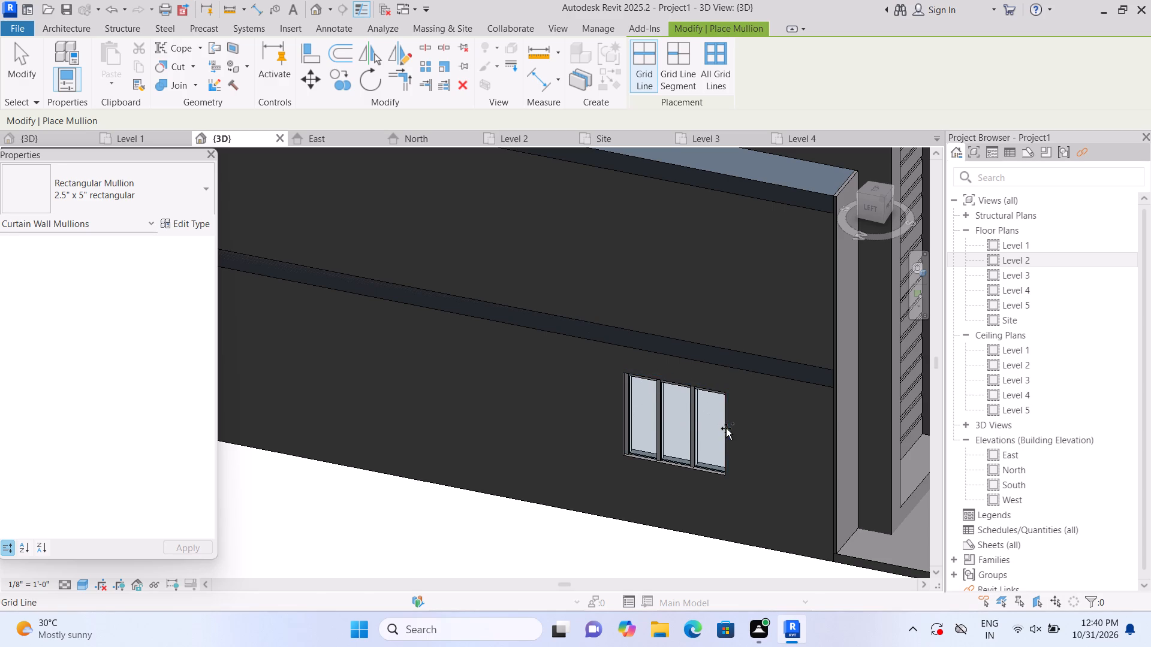
pyautogui.click(721, 430)
pyautogui.click(702, 465)
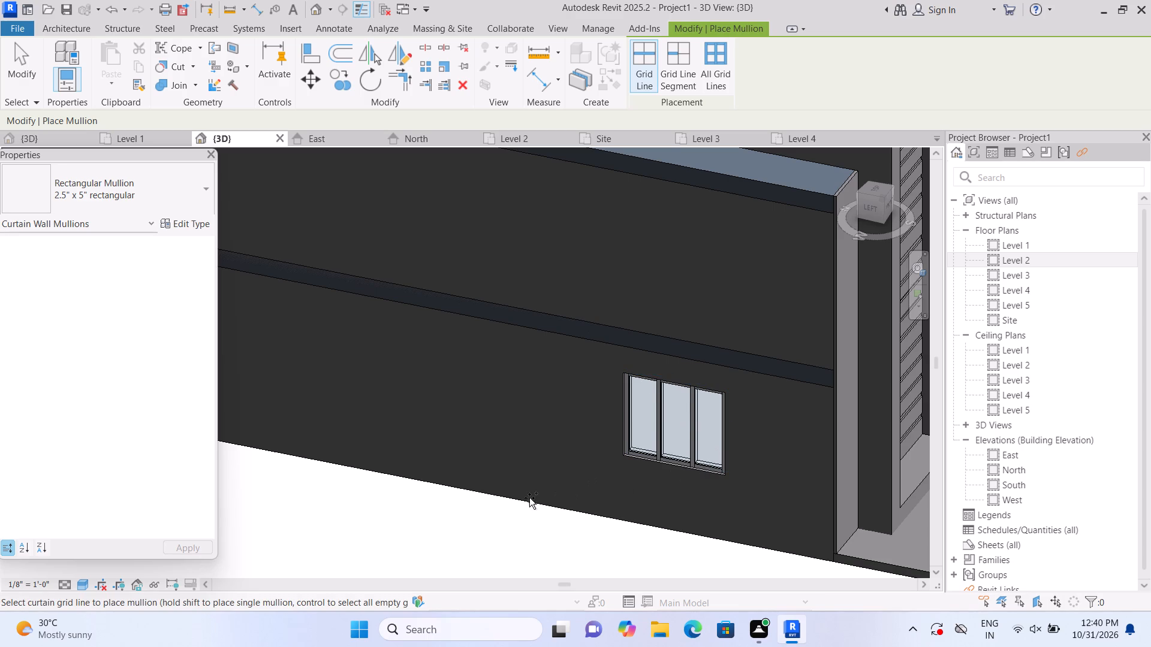
pyautogui.press('Escape')
# Start an in-place component in the Generic Models category, named Generic Models 11, for the west window's canopy.
pyautogui.scroll(-3, 444, 536)
pyautogui.scroll(2, 451, 524)
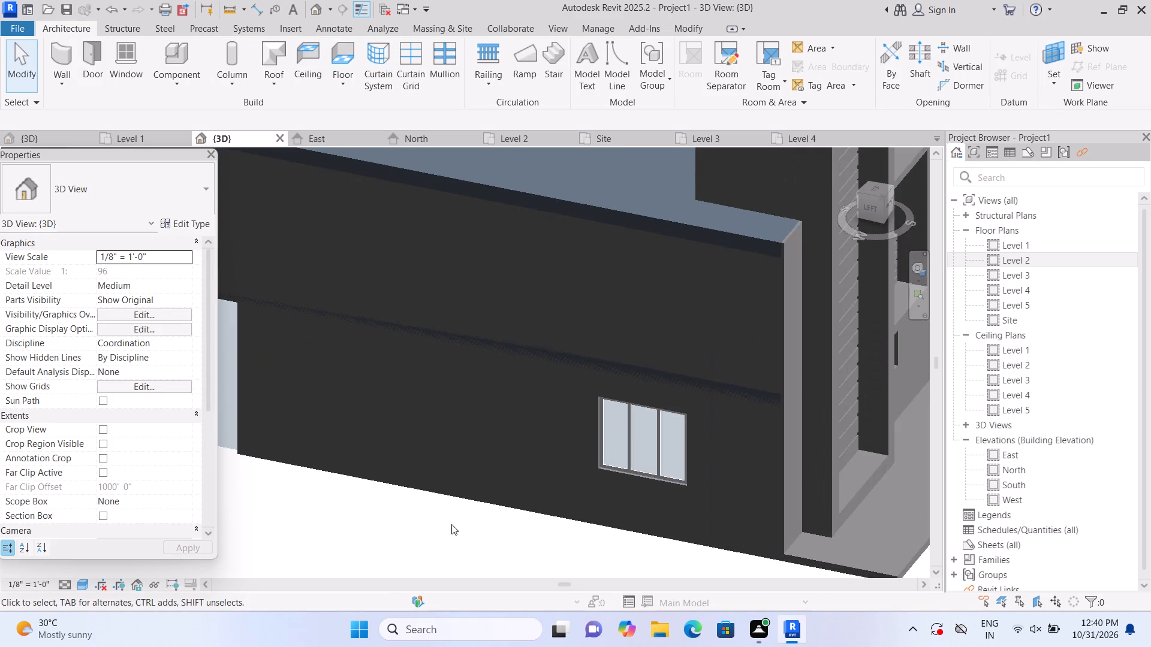
pyautogui.scroll(-1, 451, 524)
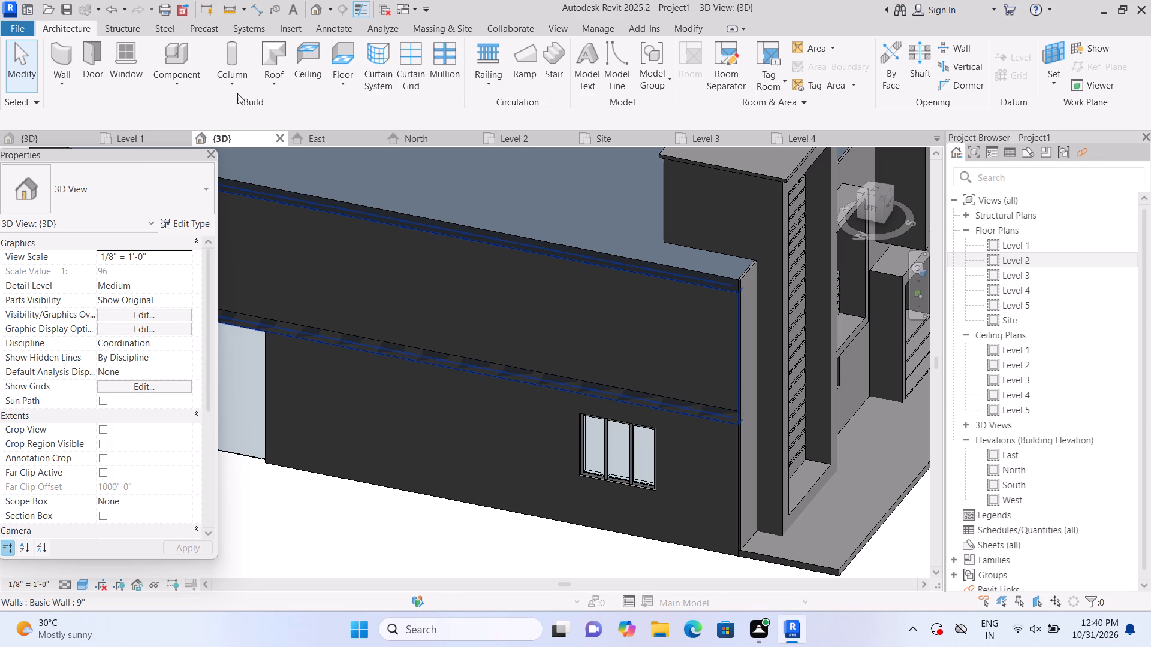
pyautogui.click(192, 86)
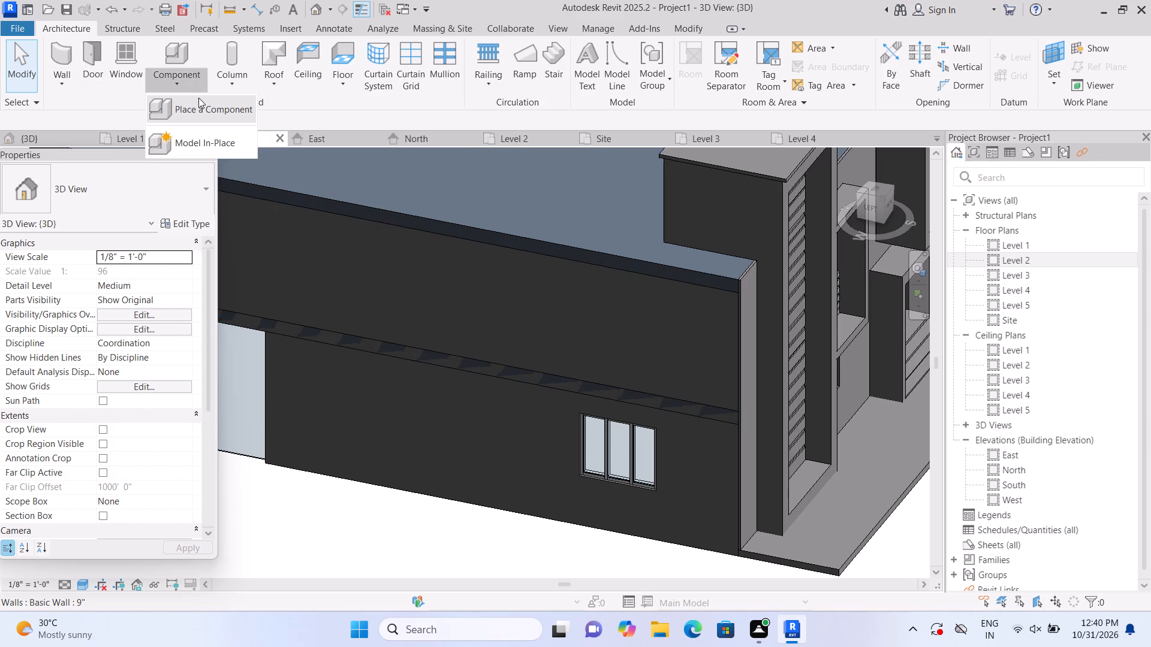
pyautogui.click(210, 137)
pyautogui.scroll(-1, 534, 264)
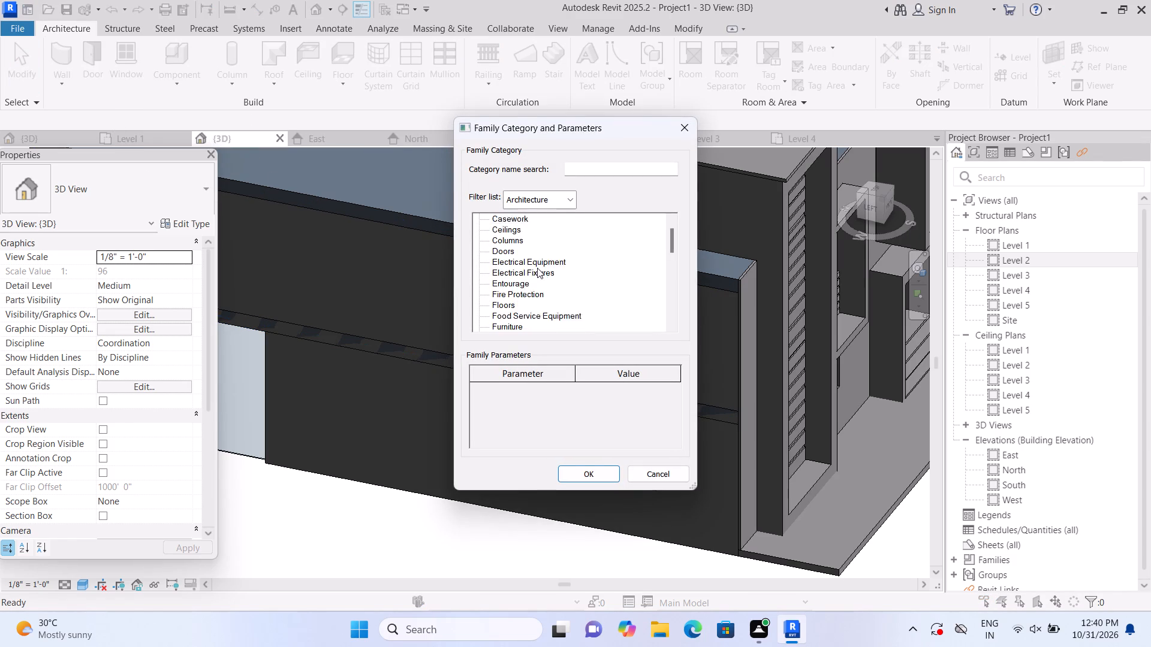
pyautogui.scroll(-4, 537, 268)
pyautogui.click(528, 306)
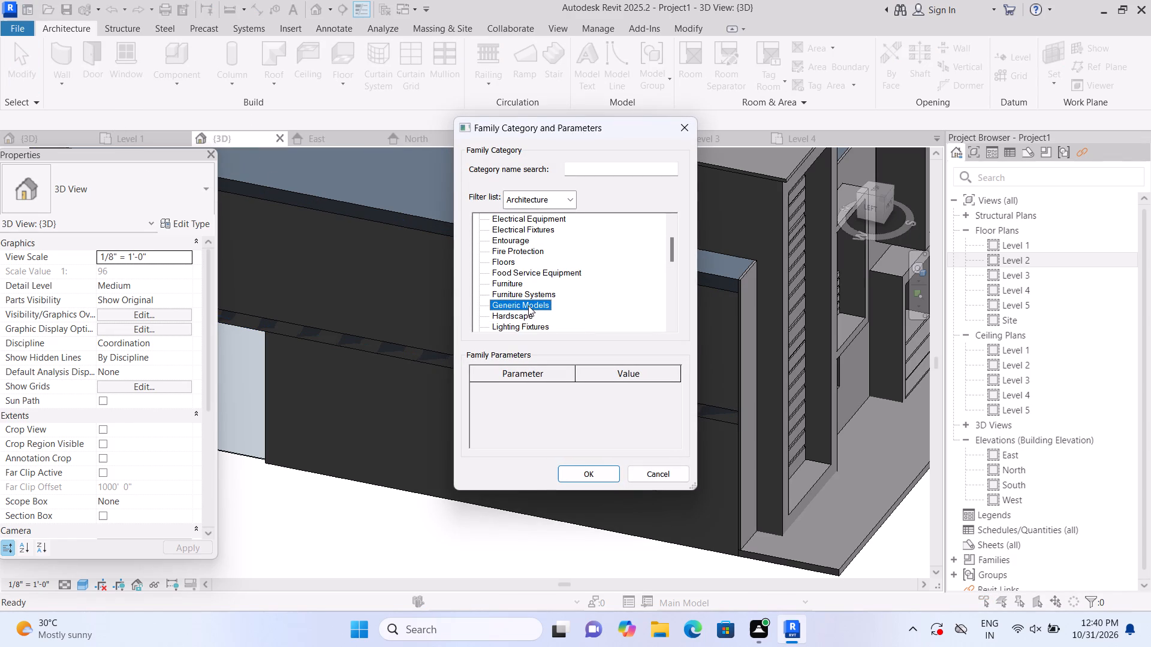
pyautogui.click(605, 467)
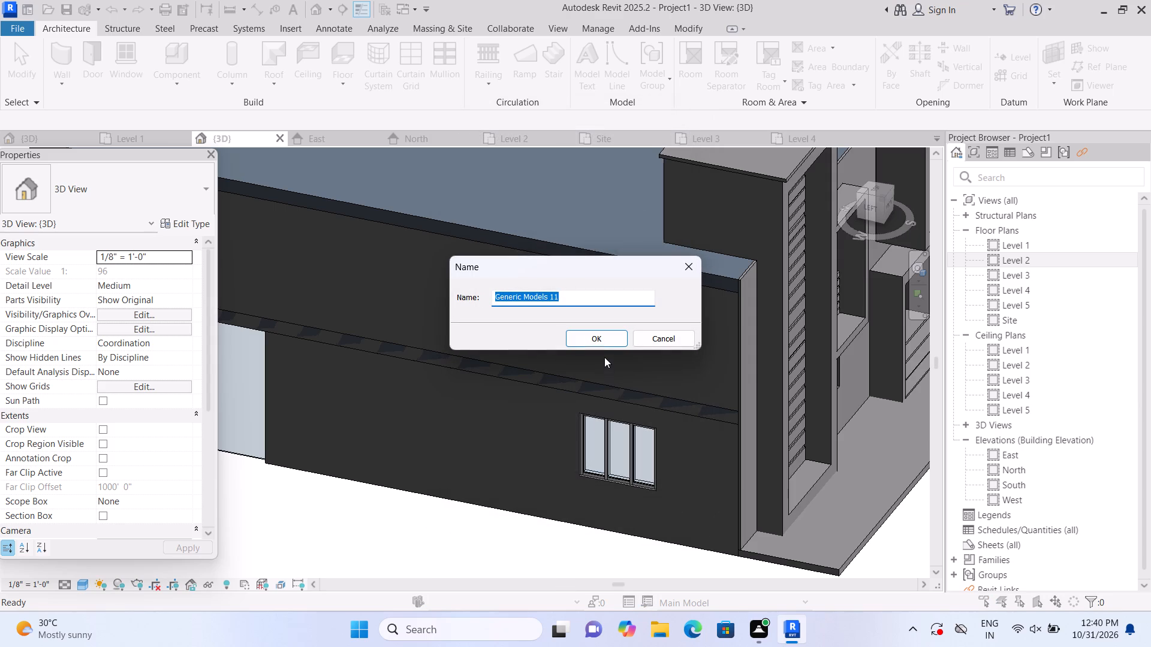
pyautogui.click(602, 346)
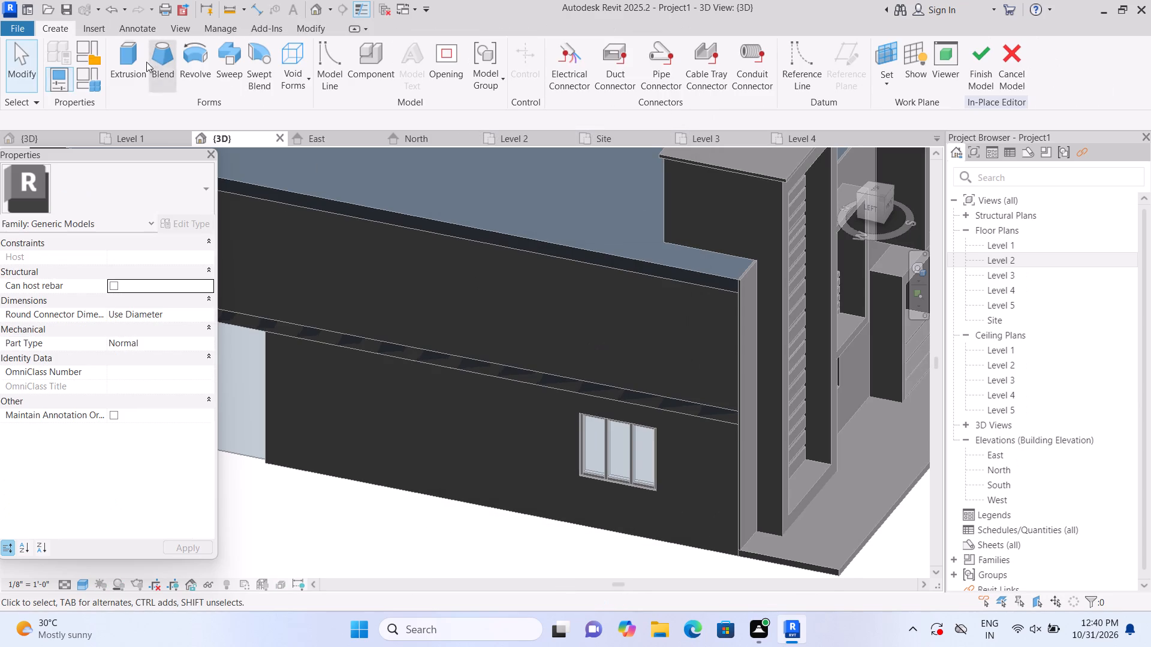
# Create an extrusion on the curtain wall's top face from a rectangle slightly wider than the front west window and projecting outward.
pyautogui.click(134, 59)
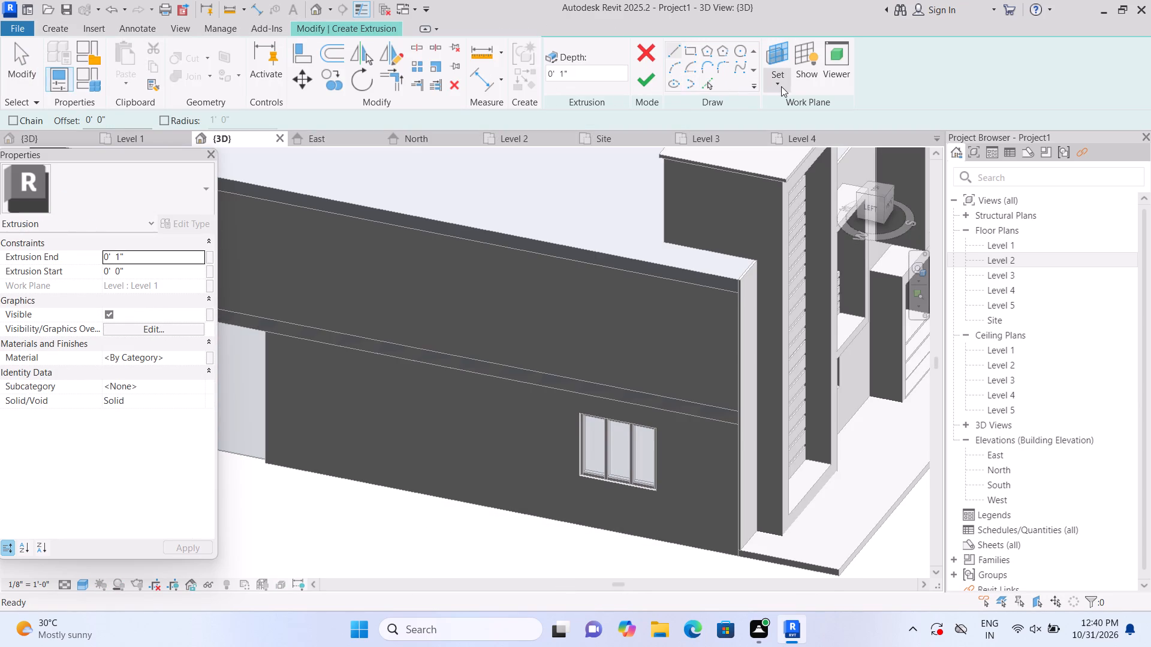
pyautogui.click(781, 86)
pyautogui.click(786, 137)
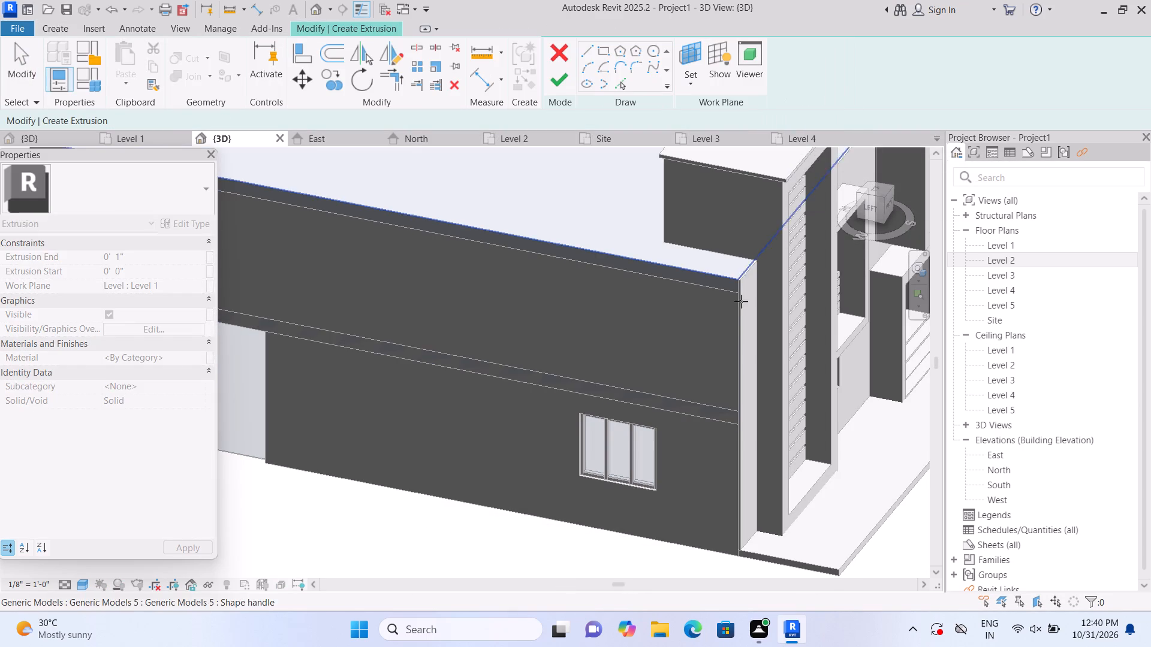
pyautogui.click(635, 431)
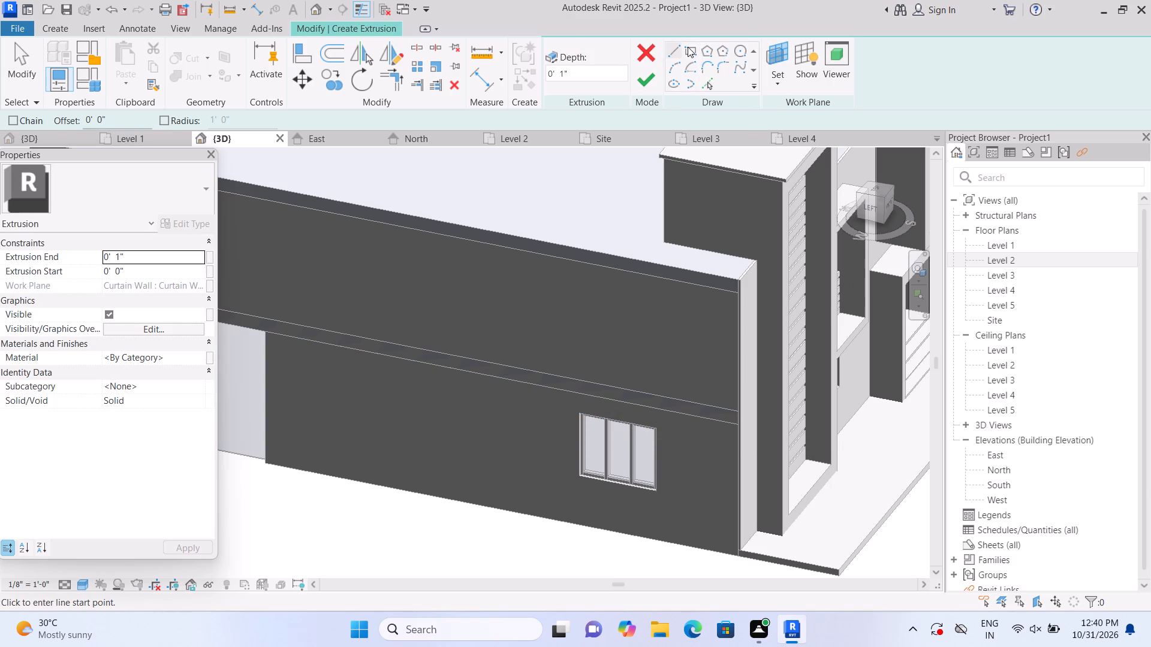
pyautogui.click(688, 47)
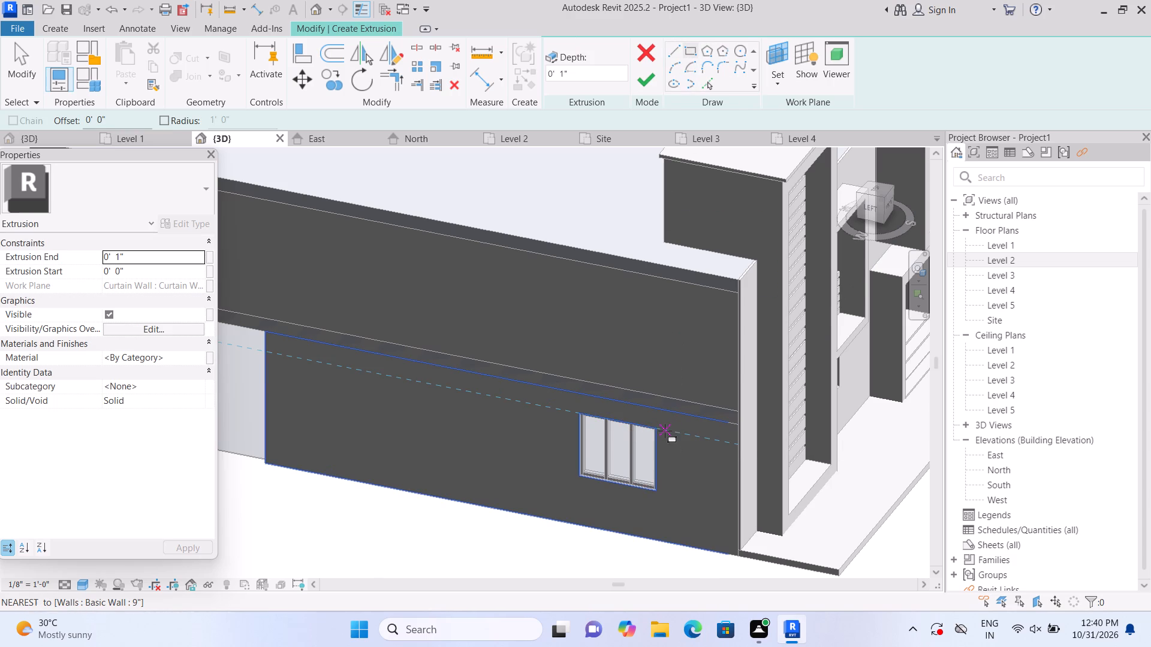
pyautogui.scroll(2, 665, 431)
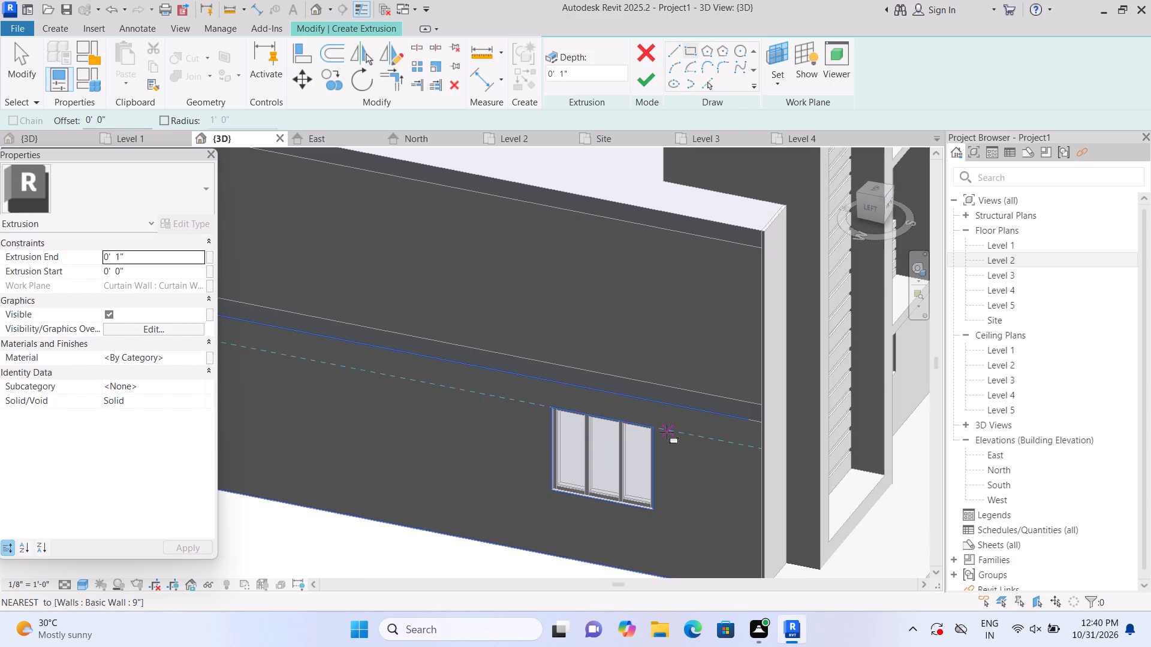
pyautogui.click(667, 431)
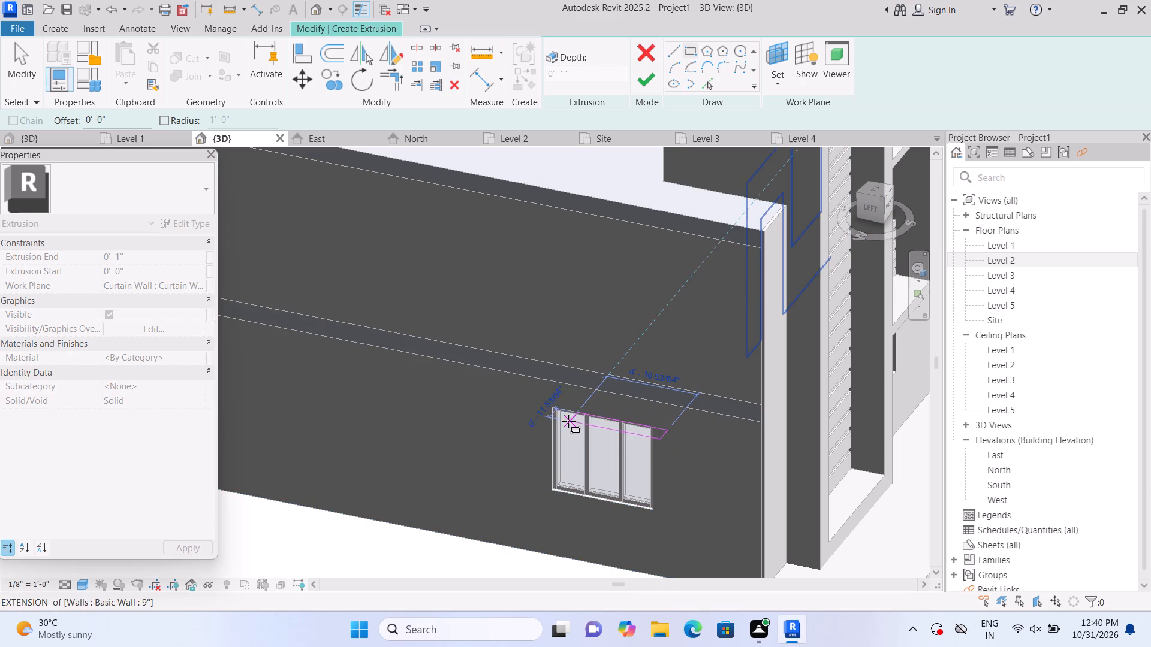
pyautogui.click(532, 417)
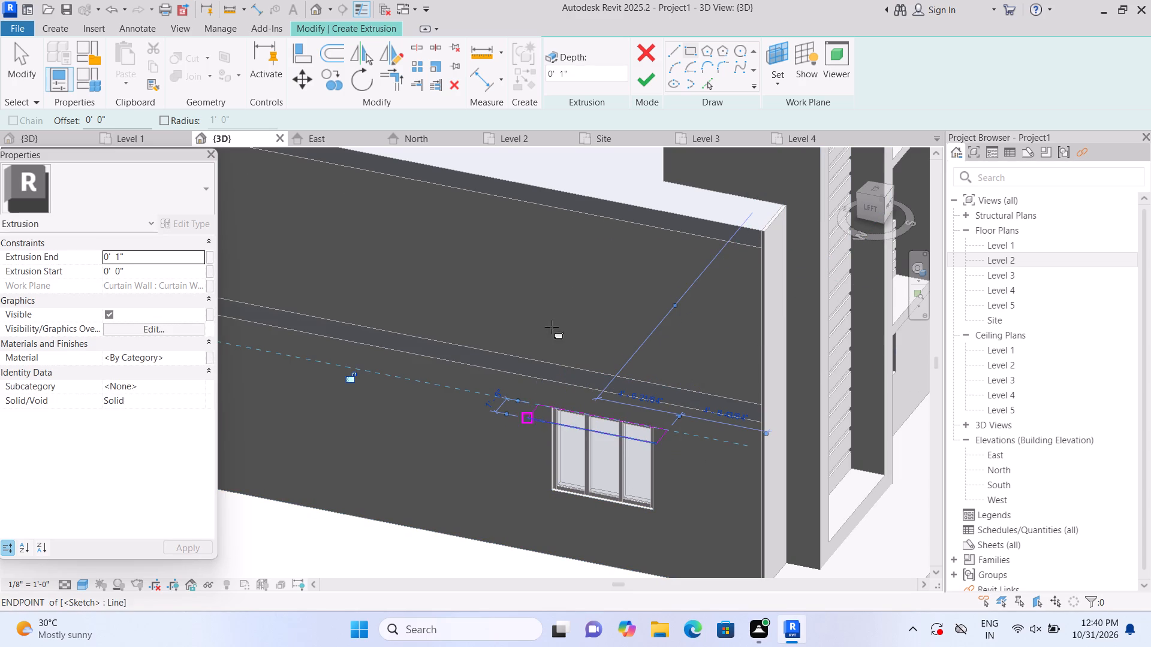
pyautogui.click(642, 83)
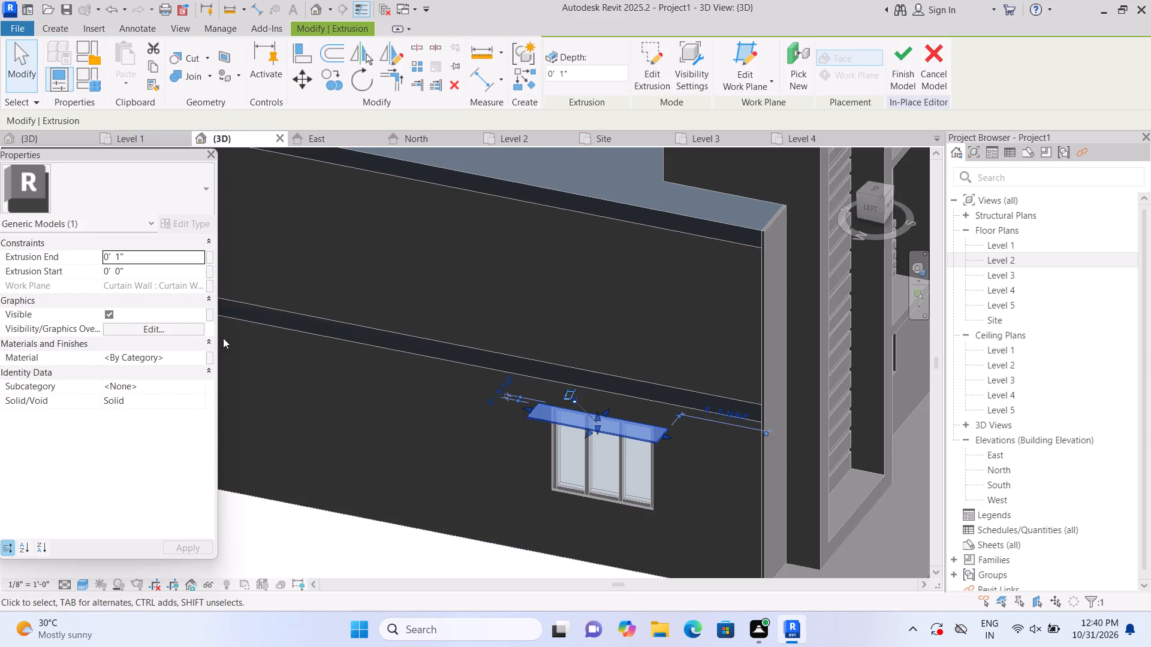
# Set the canopy's Extrusion End to 6".
pyautogui.click(165, 256)
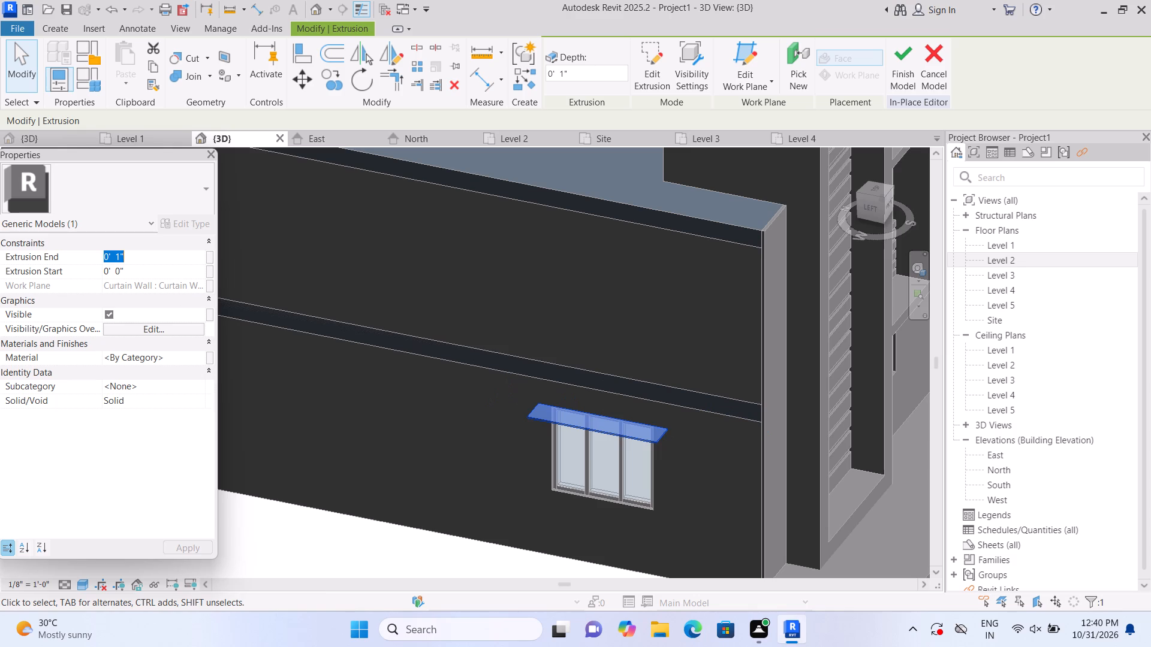
pyautogui.press('BackSpace')
pyautogui.write('6"')
pyautogui.press('Return')
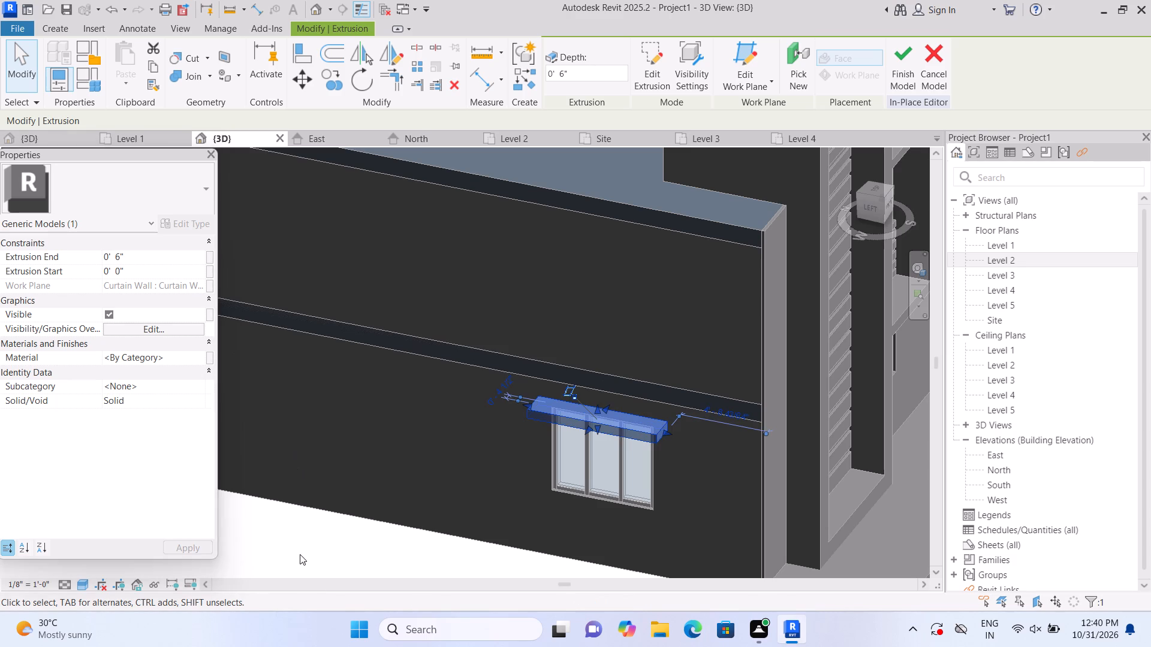
pyautogui.click(366, 554)
# Shorten the canopy slightly at its rear end, extend its outer edge a little farther from the wall, and finish the in-place model.
pyautogui.scroll(1, 504, 579)
pyautogui.moveTo(498, 531); pyautogui.dragTo(501, 529, button='middle')
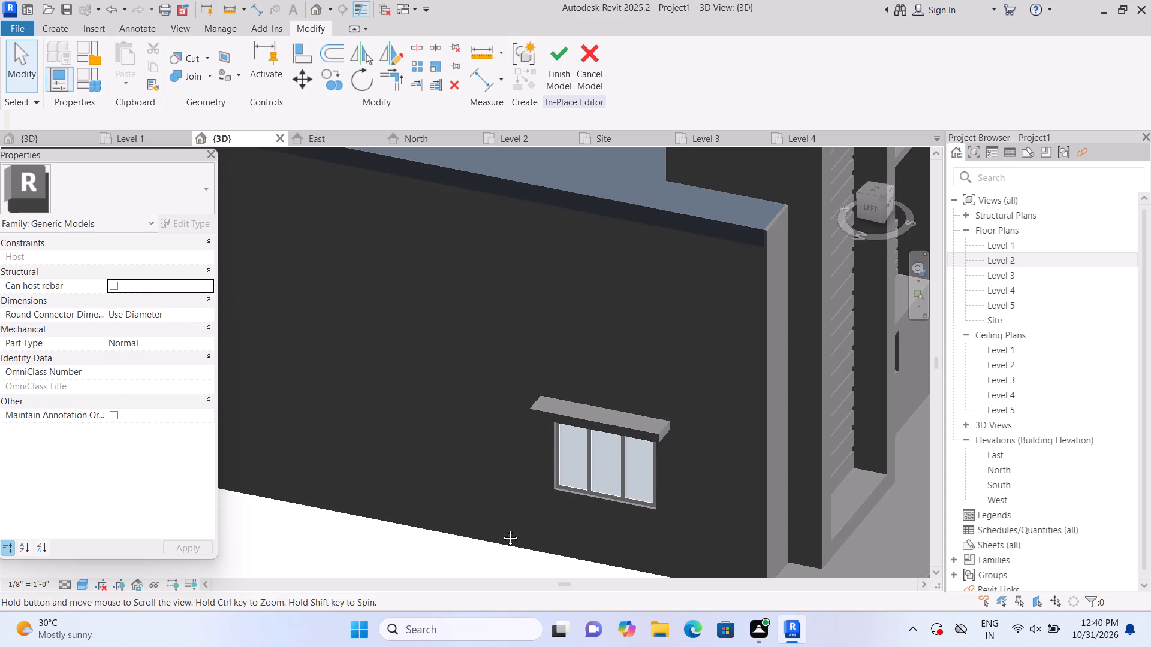
pyautogui.moveTo(501, 529); pyautogui.dragTo(510, 477, button='middle')
pyautogui.click(599, 367)
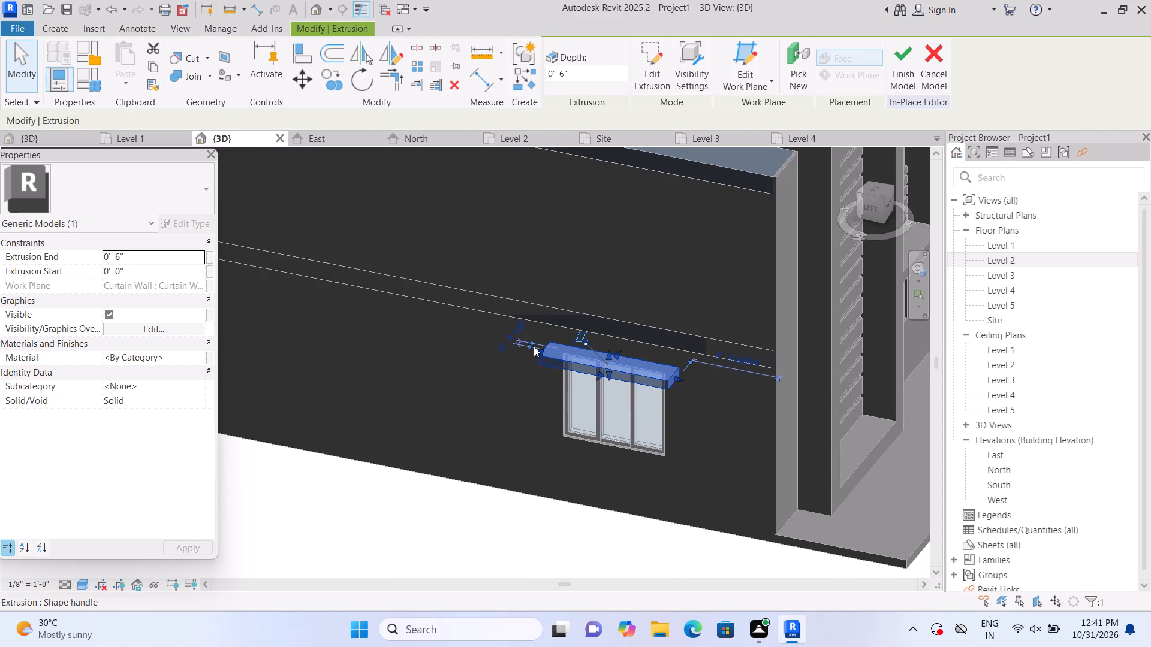
pyautogui.moveTo(538, 350); pyautogui.dragTo(549, 358)
pyautogui.click(478, 537)
pyautogui.scroll(1, 599, 397)
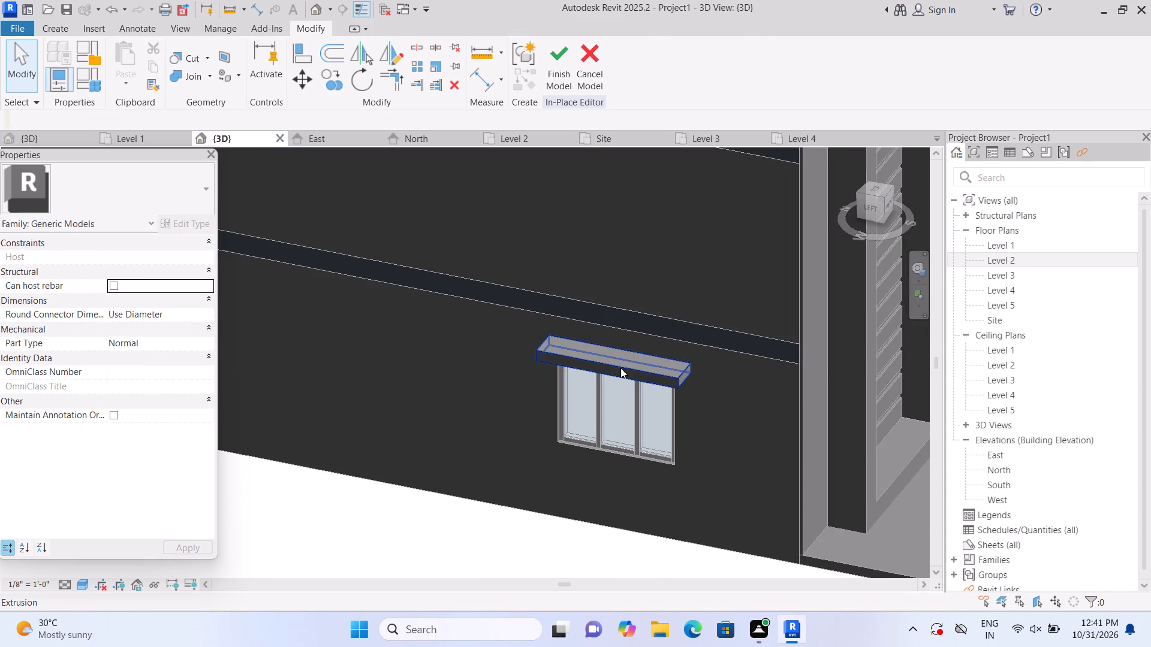
pyautogui.click(620, 368)
pyautogui.click(604, 371)
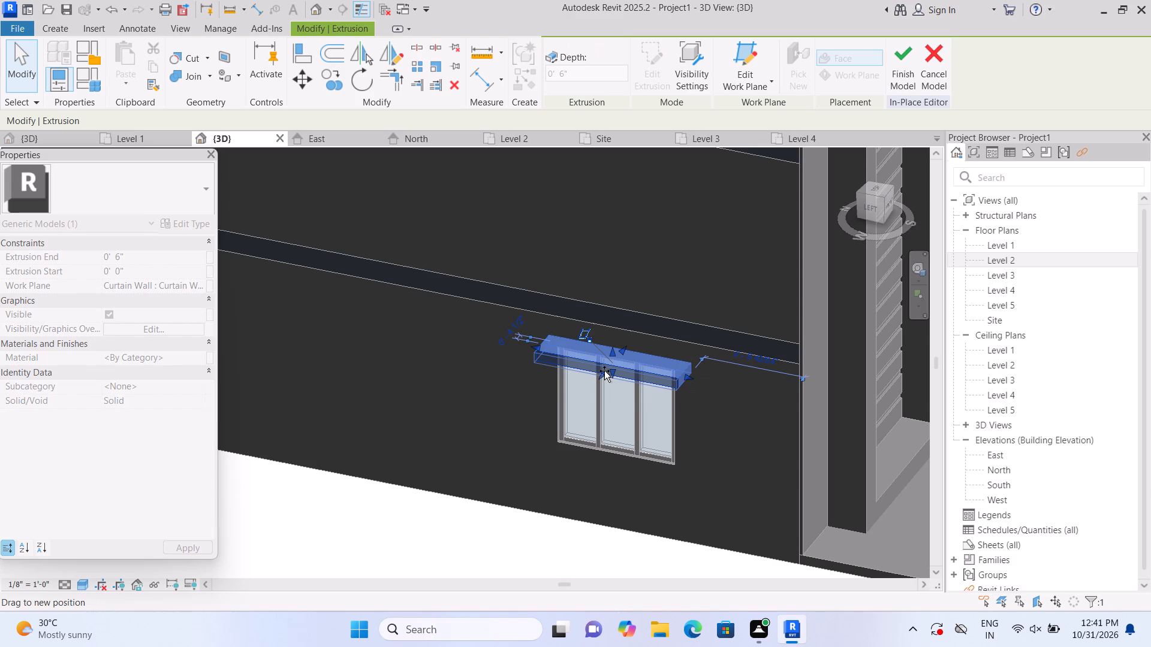
pyautogui.click(604, 371)
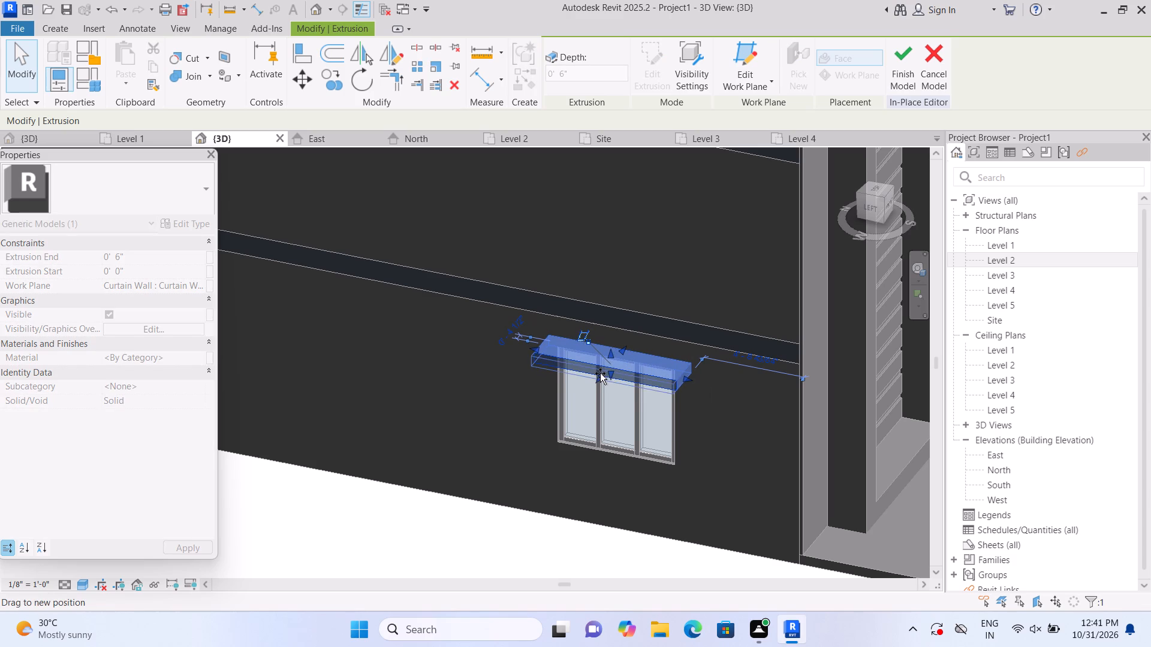
pyautogui.click(502, 524)
pyautogui.scroll(-2, 502, 524)
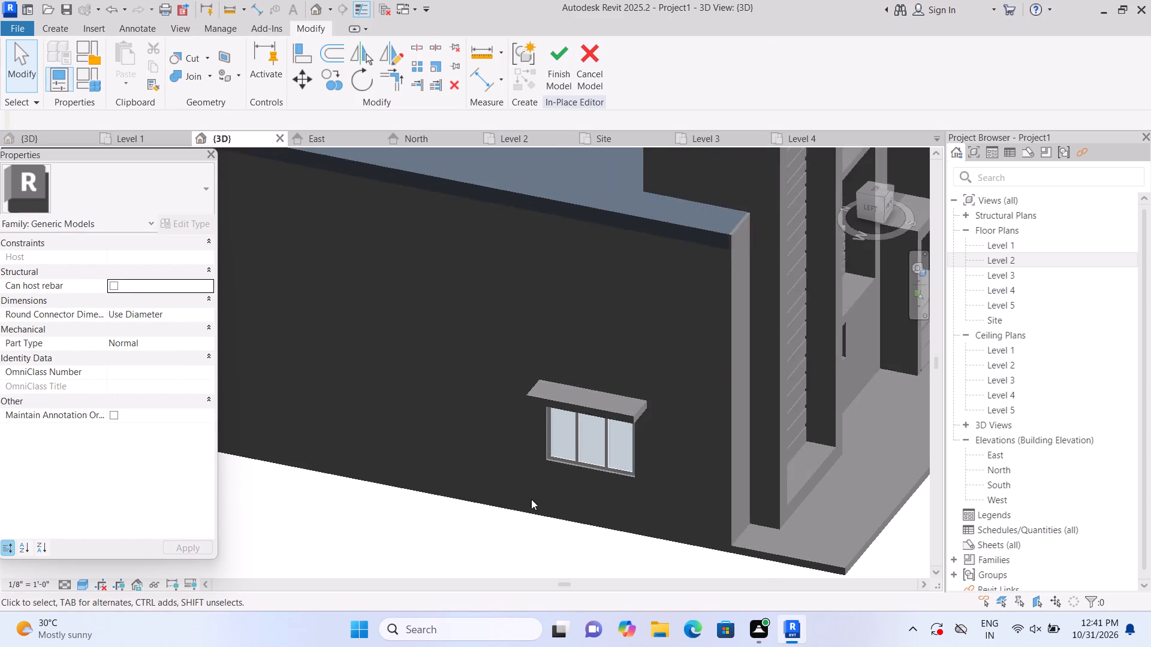
pyautogui.scroll(-1, 531, 499)
pyautogui.moveTo(410, 521); pyautogui.dragTo(561, 550, button='middle')
pyautogui.moveTo(402, 522); pyautogui.dragTo(589, 552, button='middle')
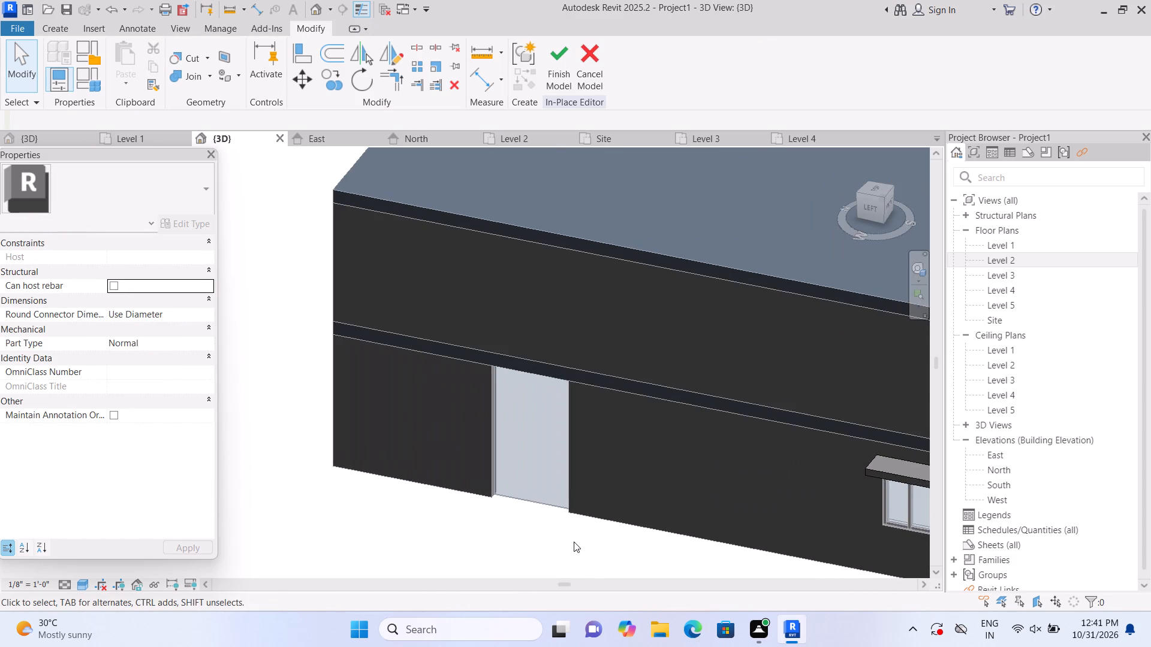
pyautogui.scroll(-2, 574, 541)
pyautogui.moveTo(583, 545); pyautogui.dragTo(516, 521, button='middle')
pyautogui.scroll(2, 501, 471)
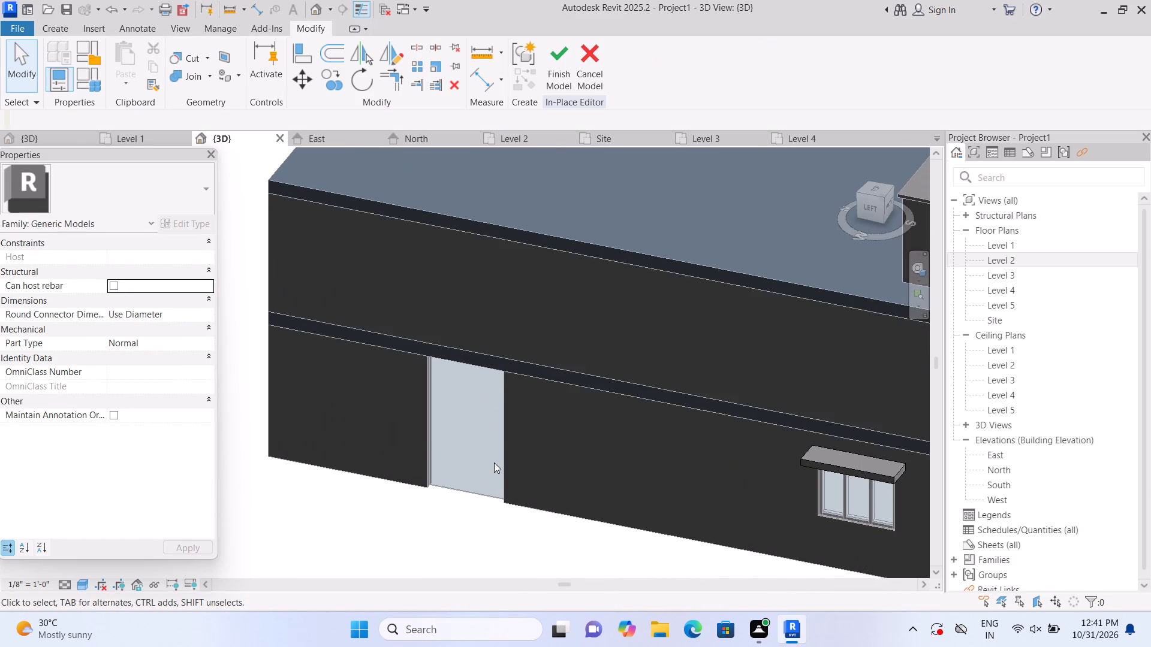
pyautogui.scroll(-1, 494, 461)
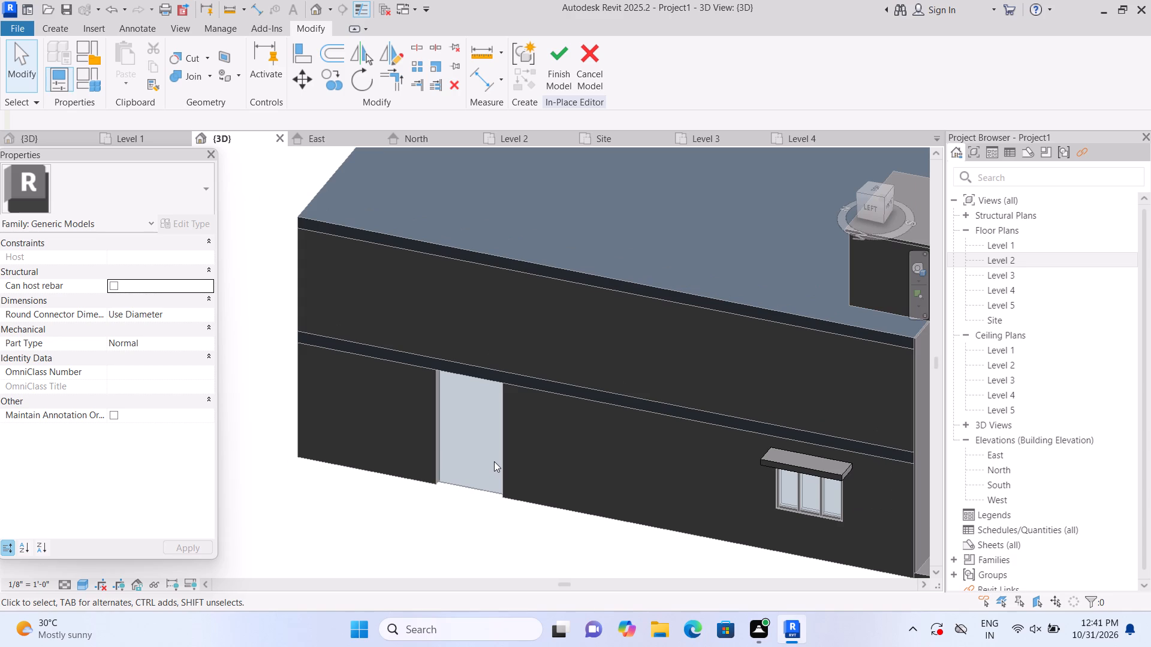
pyautogui.scroll(2, 485, 442)
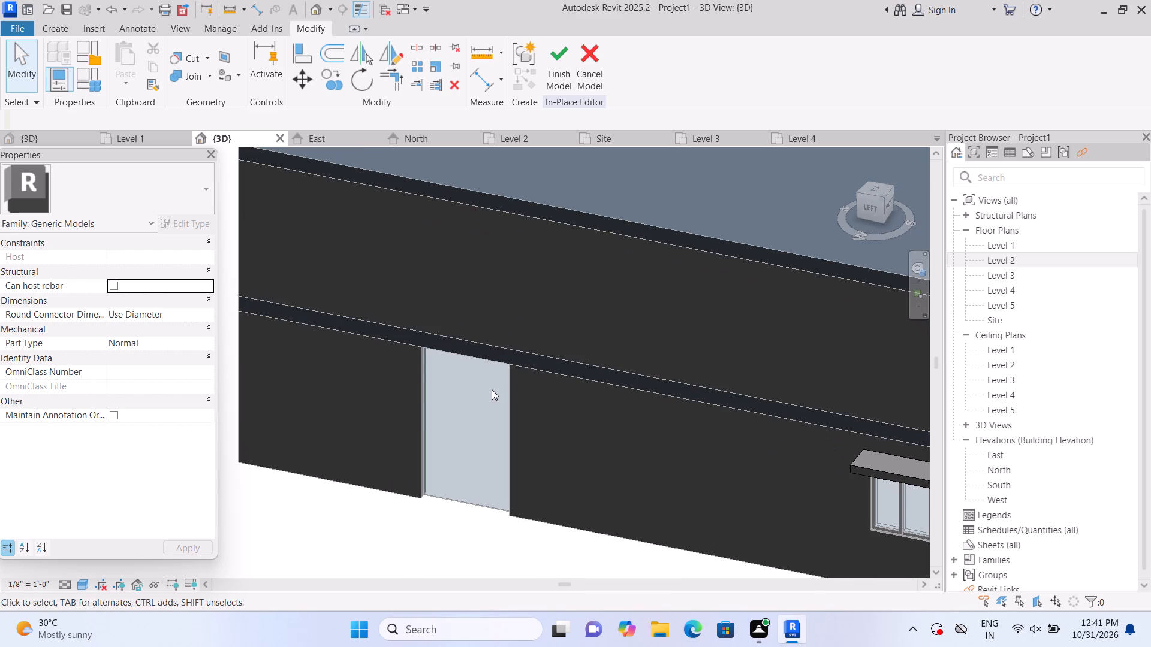
pyautogui.click(568, 72)
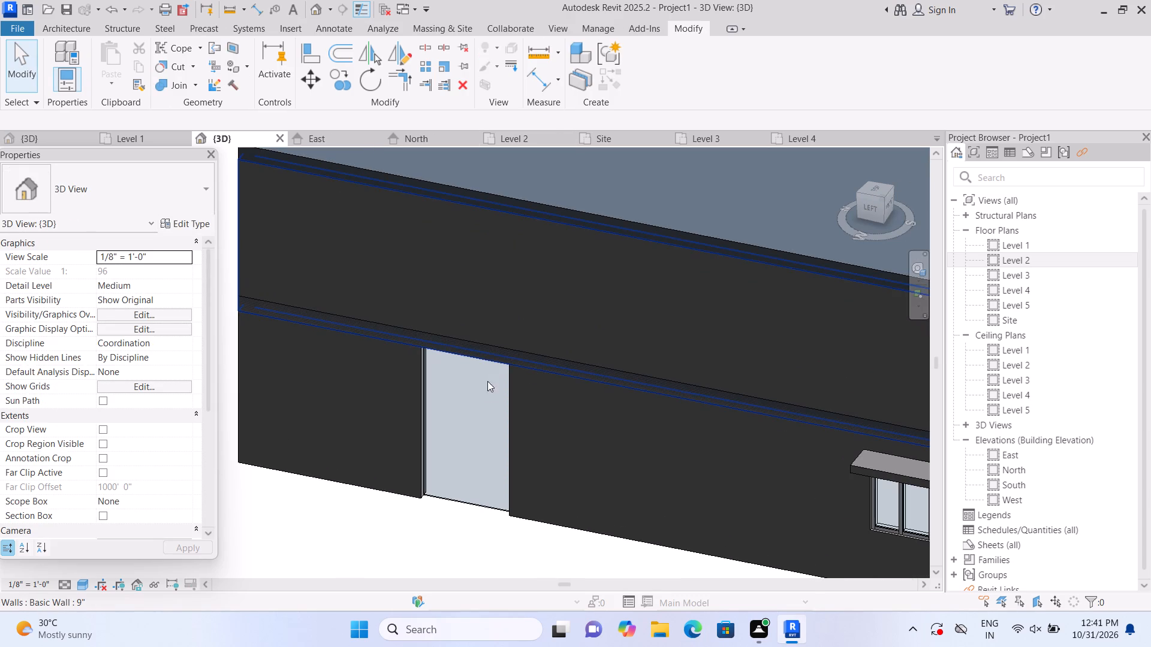
# Raise the base of the west wall's rear curtain wall to about 3'-8" above Level 1 and reduce its height to about 3'-11".
pyautogui.click(486, 390)
pyautogui.moveTo(464, 507); pyautogui.dragTo(484, 448)
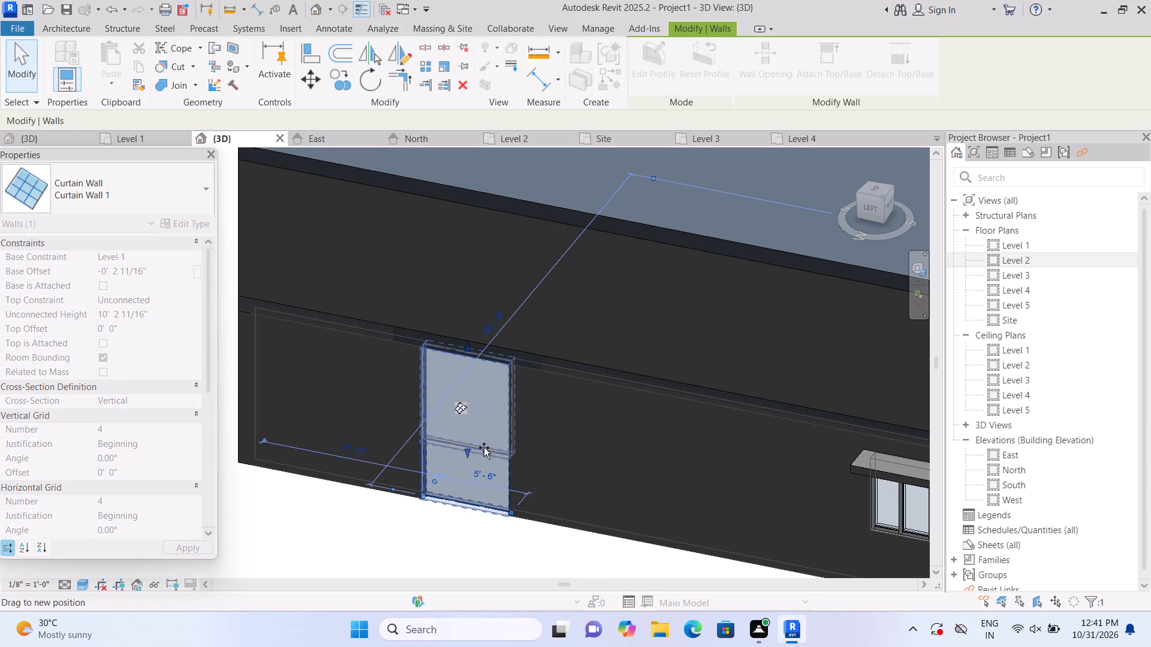
pyautogui.moveTo(484, 448); pyautogui.dragTo(485, 448)
pyautogui.scroll(-1, 472, 524)
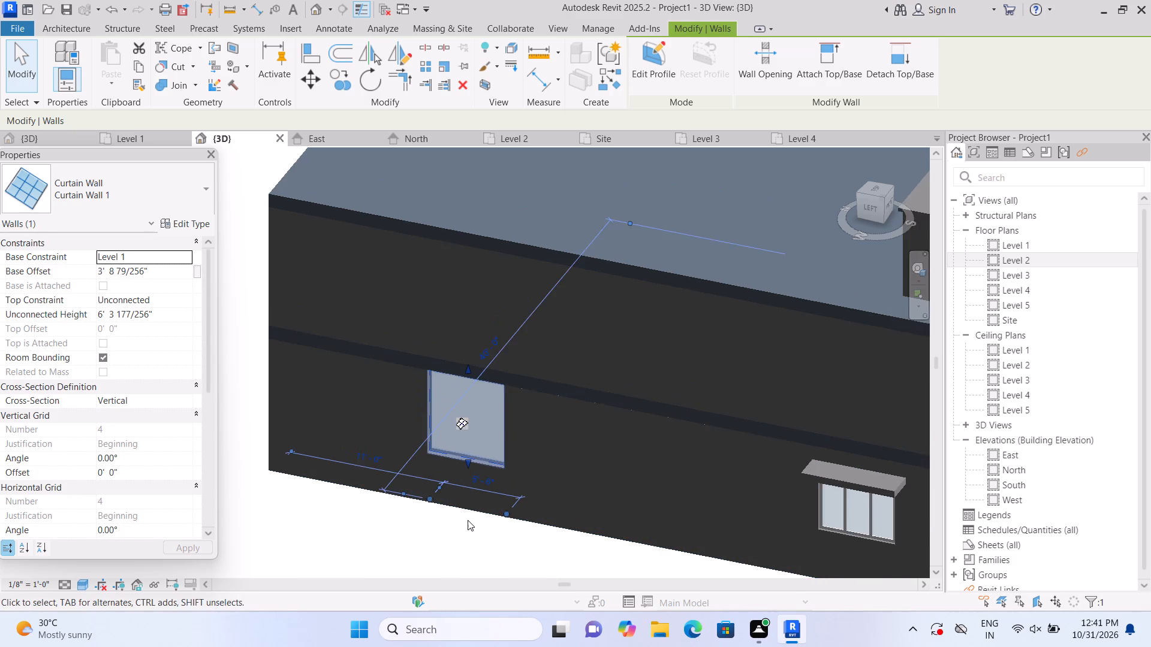
pyautogui.moveTo(463, 516); pyautogui.dragTo(408, 463, button='middle')
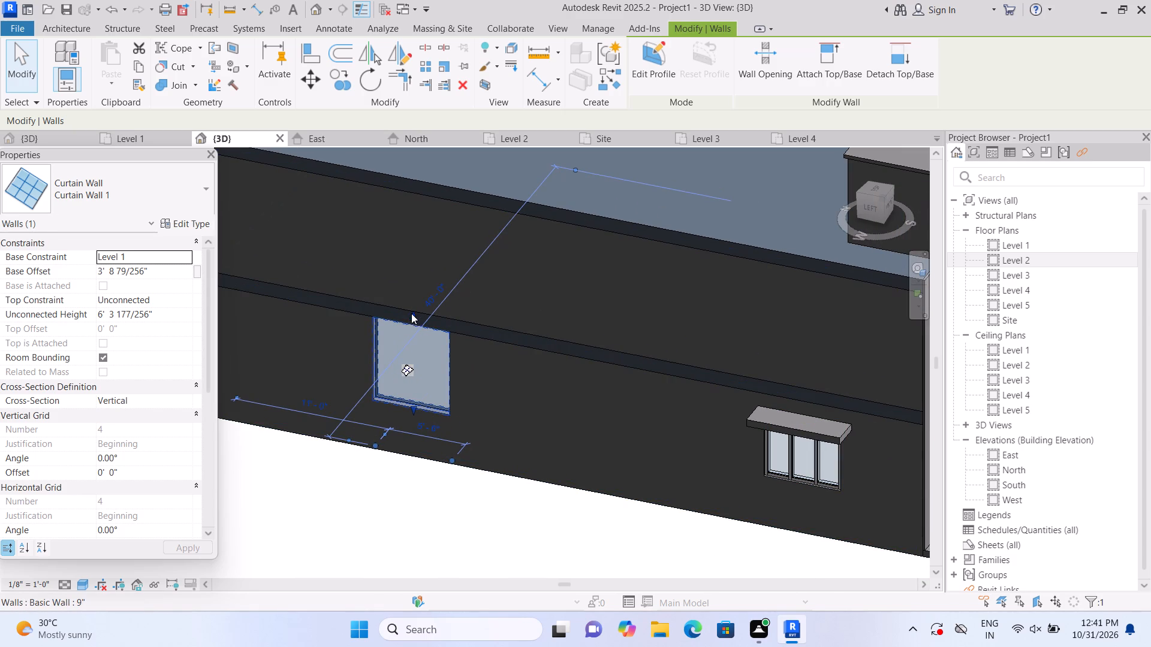
pyautogui.moveTo(411, 313); pyautogui.dragTo(414, 353)
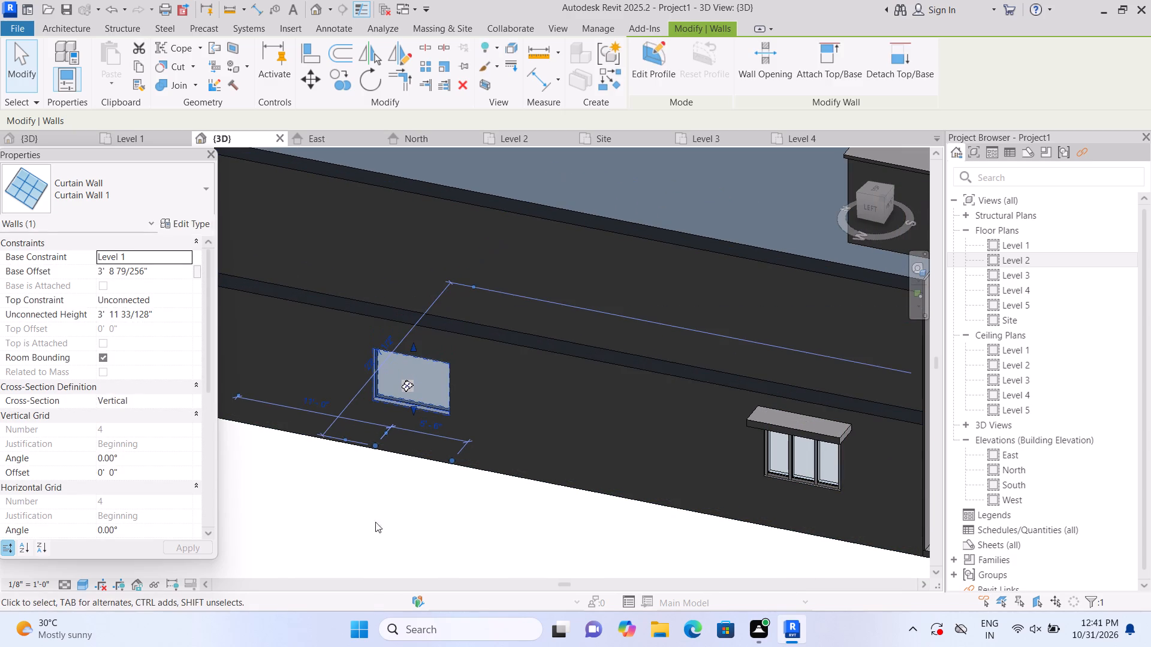
pyautogui.click(375, 524)
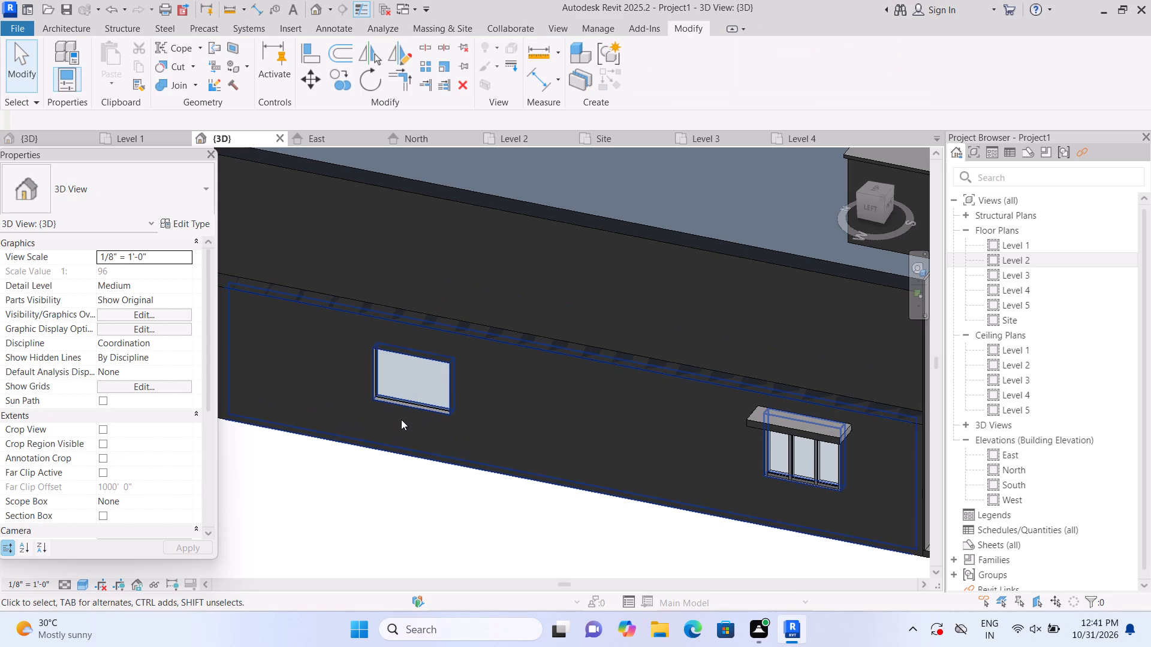
# Lower the bottom edge of the rear west curtain wall slightly to make the window taller.
pyautogui.click(401, 418)
pyautogui.click(394, 506)
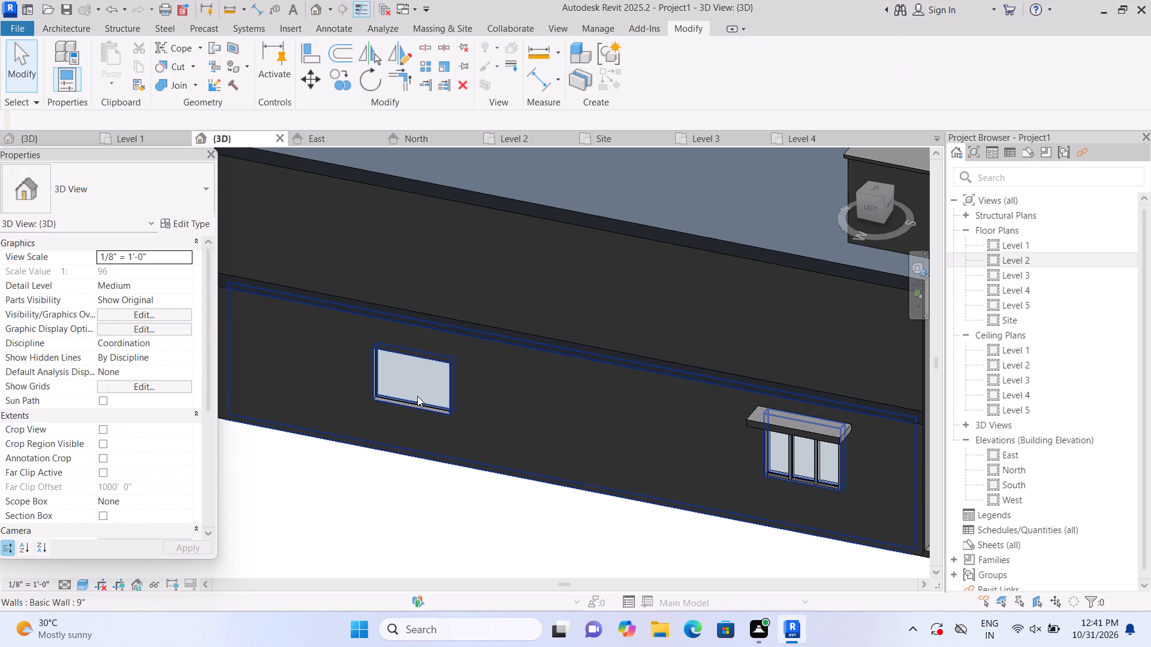
pyautogui.click(417, 396)
pyautogui.click(396, 527)
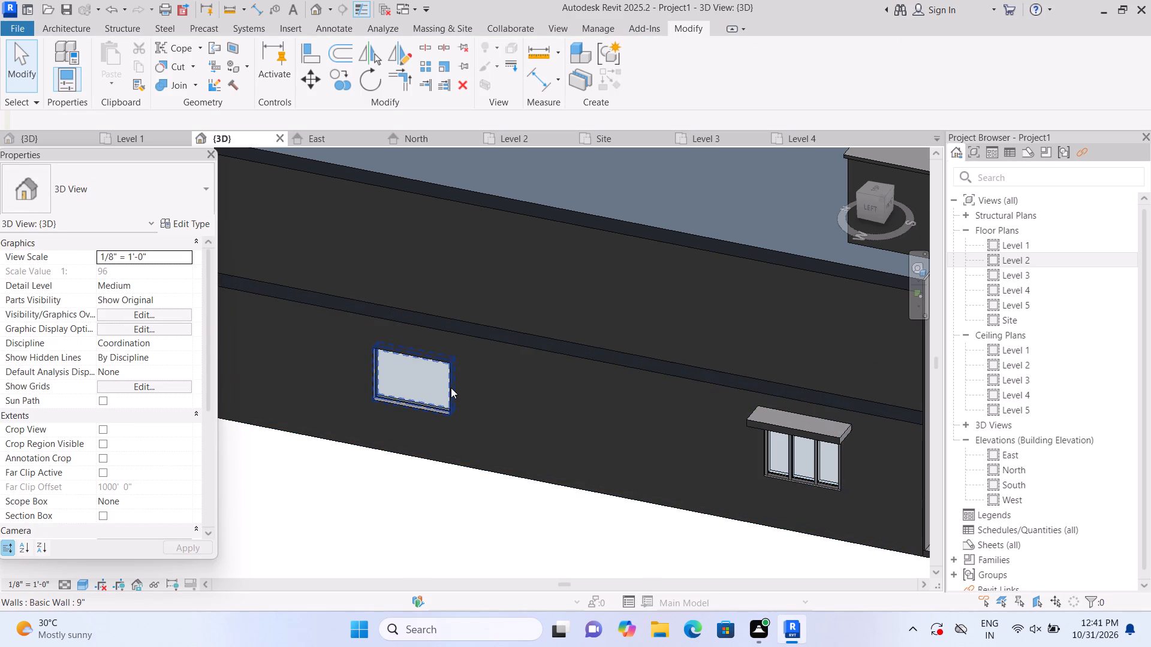
pyautogui.click(451, 388)
pyautogui.moveTo(412, 409); pyautogui.dragTo(412, 412)
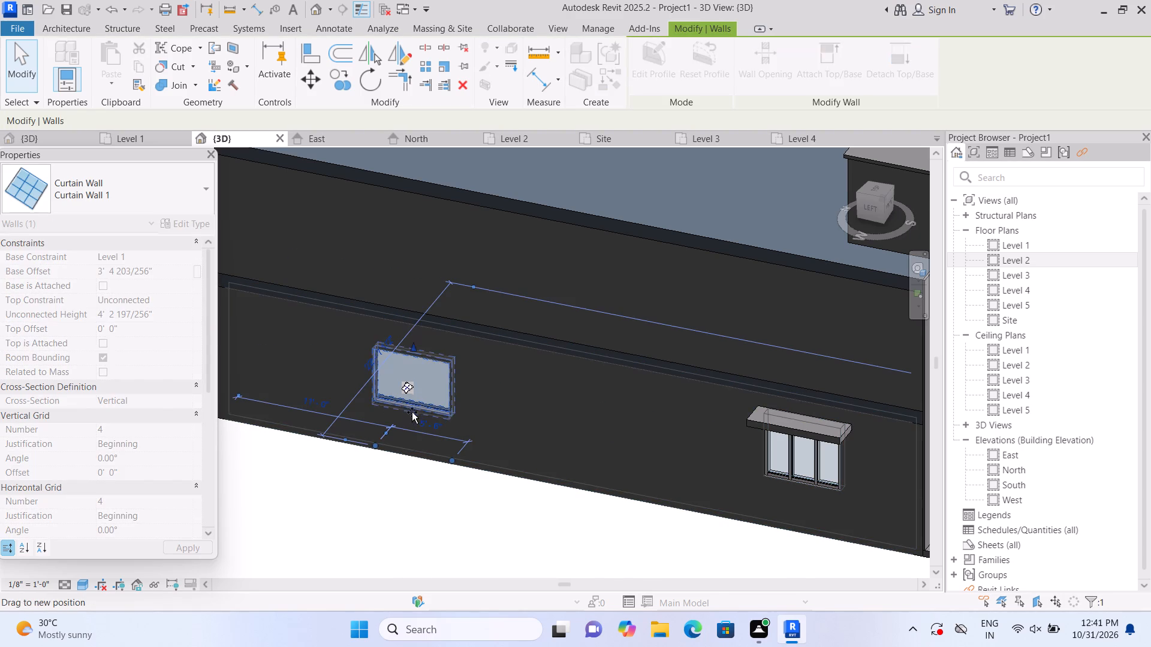
pyautogui.moveTo(412, 412); pyautogui.dragTo(412, 415)
pyautogui.click(390, 491)
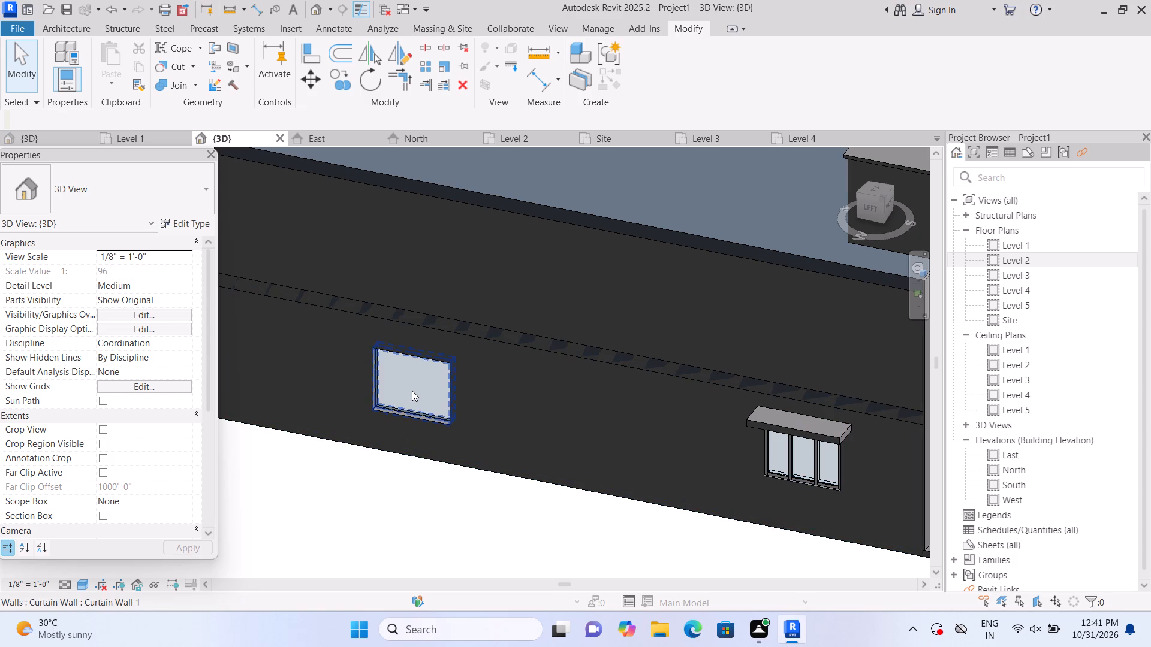
# Start a new in-place model in the Generic Models category for the rear west window's canopy.
pyautogui.scroll(-5, 358, 503)
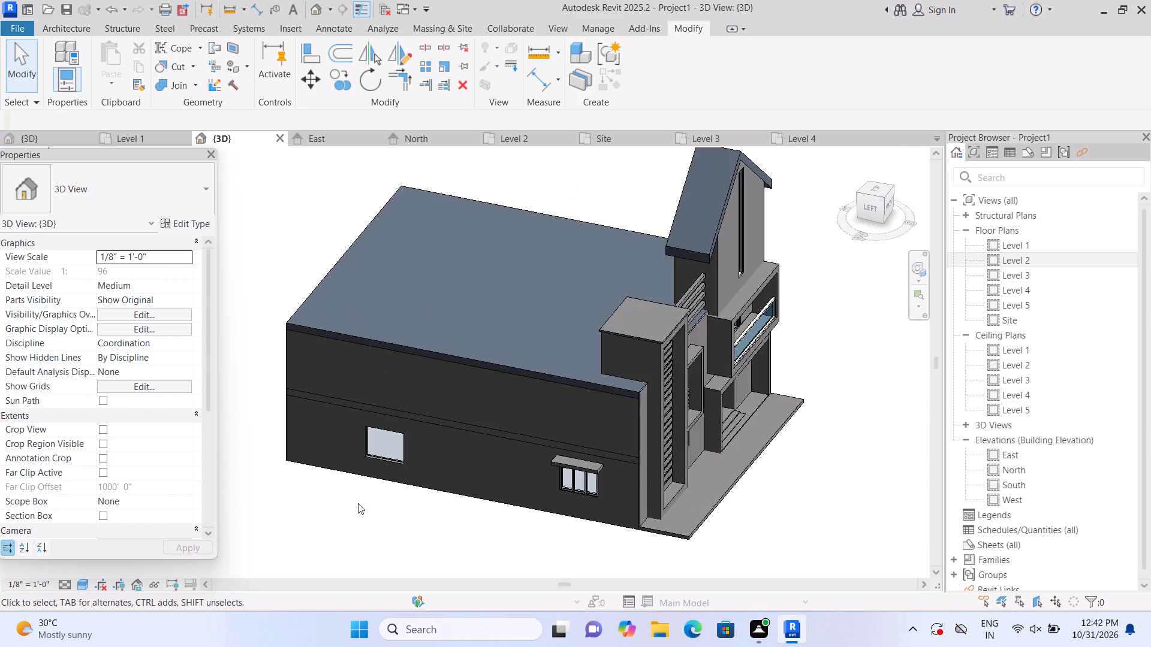
pyautogui.scroll(3, 358, 501)
pyautogui.scroll(-6, 358, 496)
pyautogui.scroll(5, 358, 496)
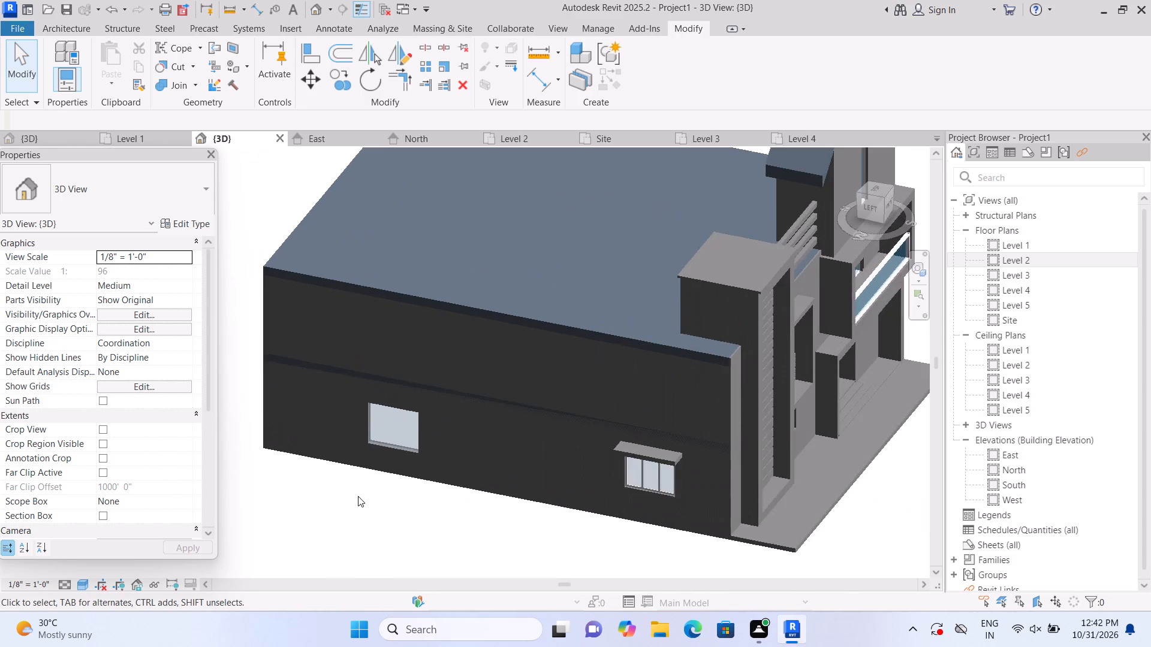
pyautogui.scroll(3, 358, 496)
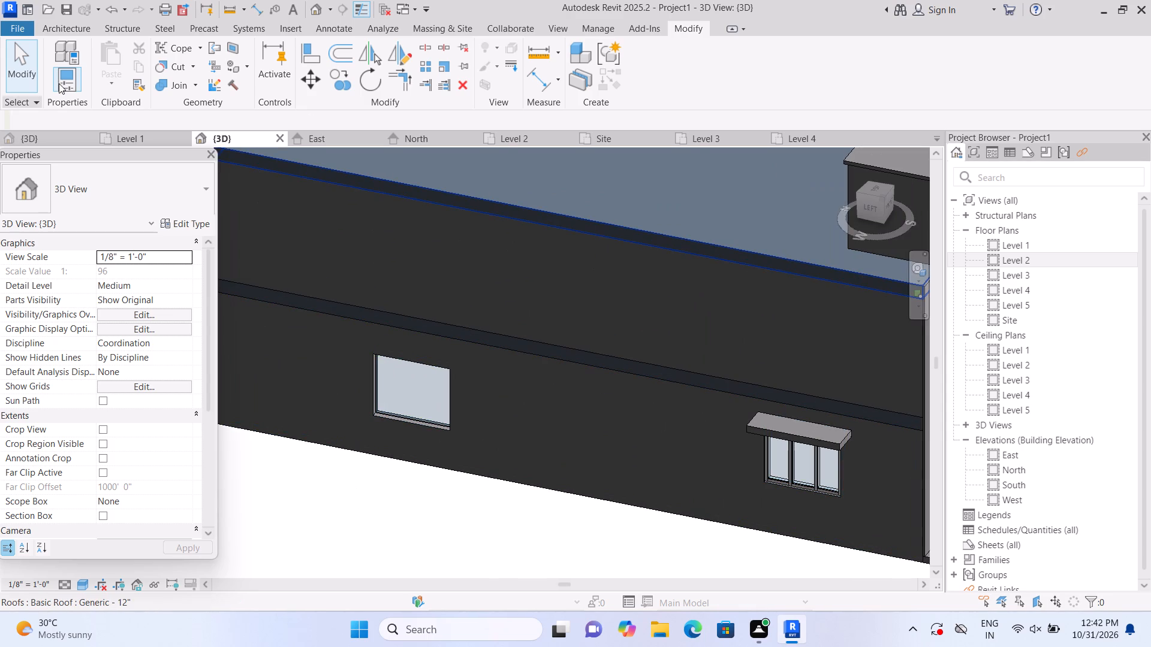
pyautogui.click(89, 26)
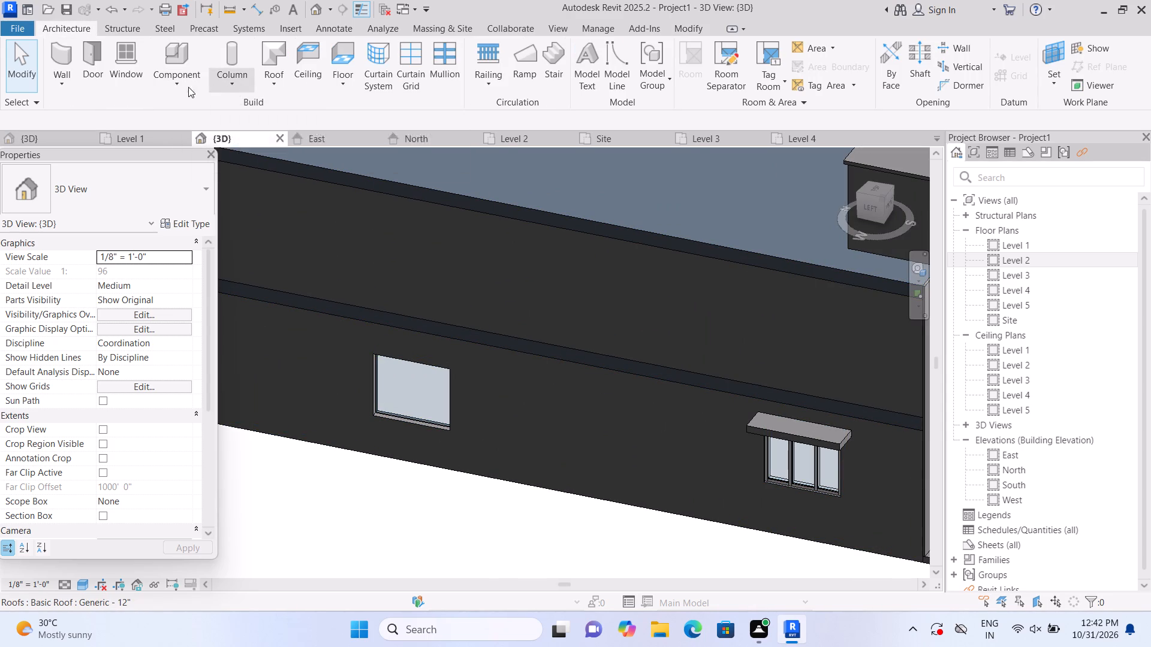
pyautogui.click(186, 86)
pyautogui.click(199, 143)
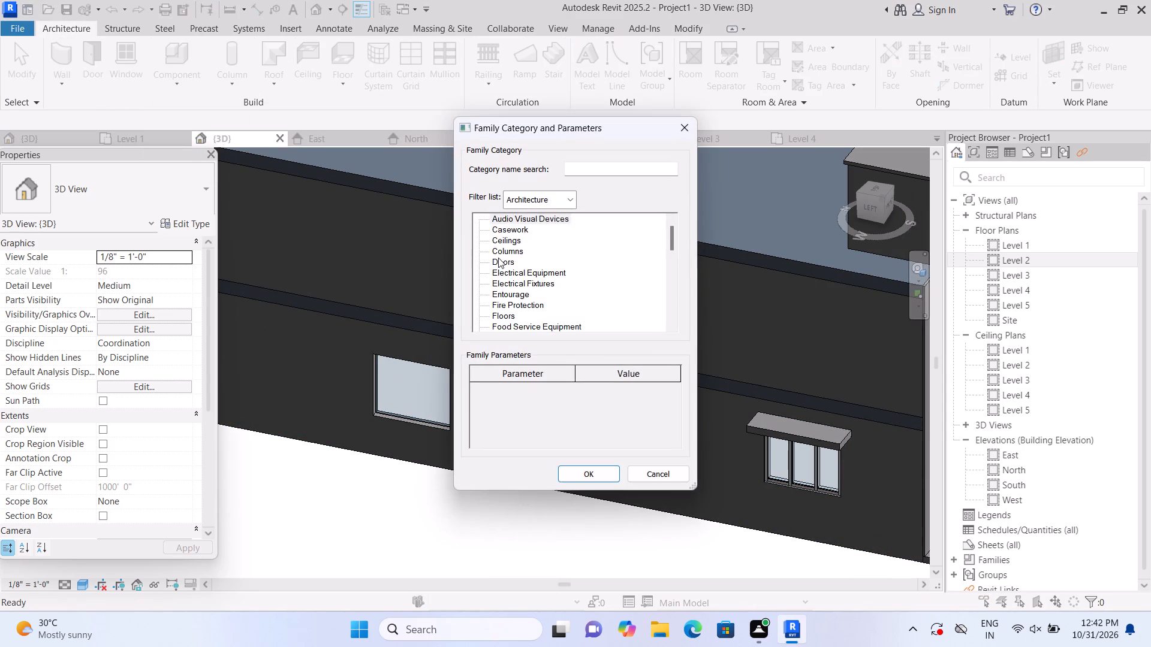
pyautogui.scroll(-5, 501, 265)
pyautogui.click(526, 306)
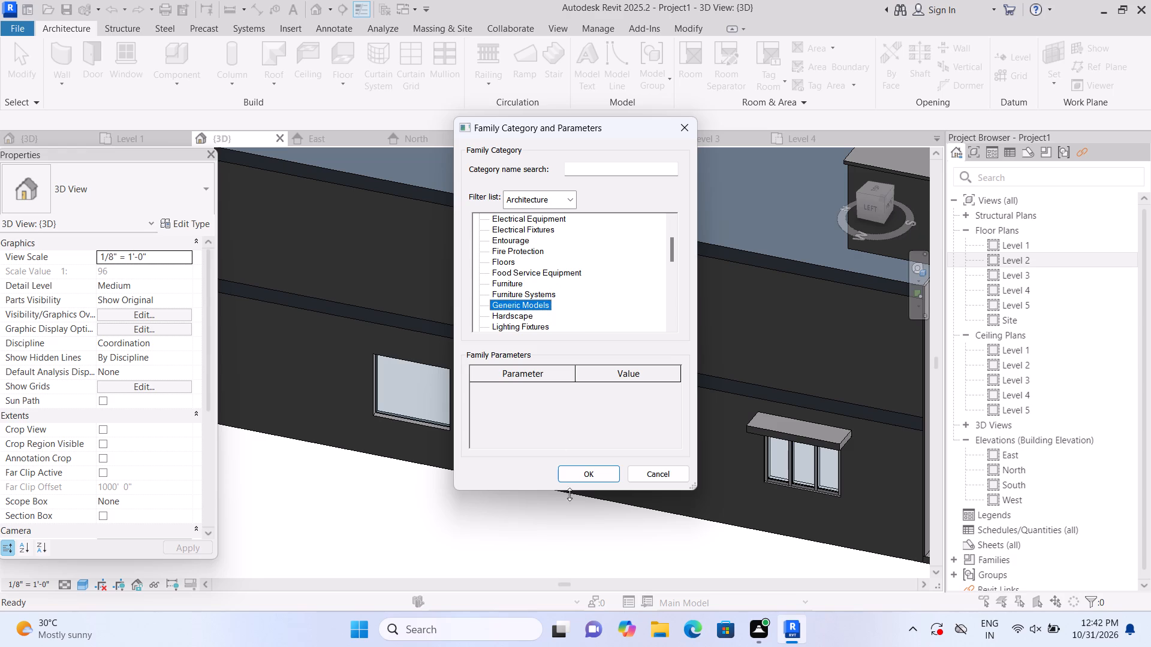
pyautogui.click(583, 475)
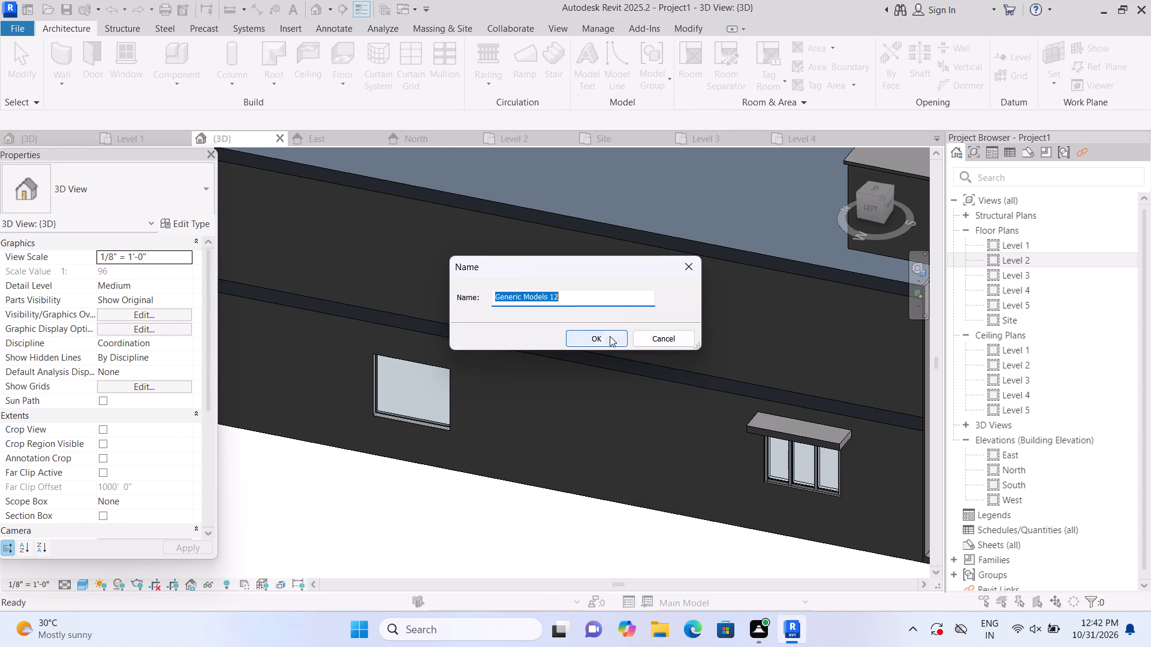
pyautogui.click(608, 335)
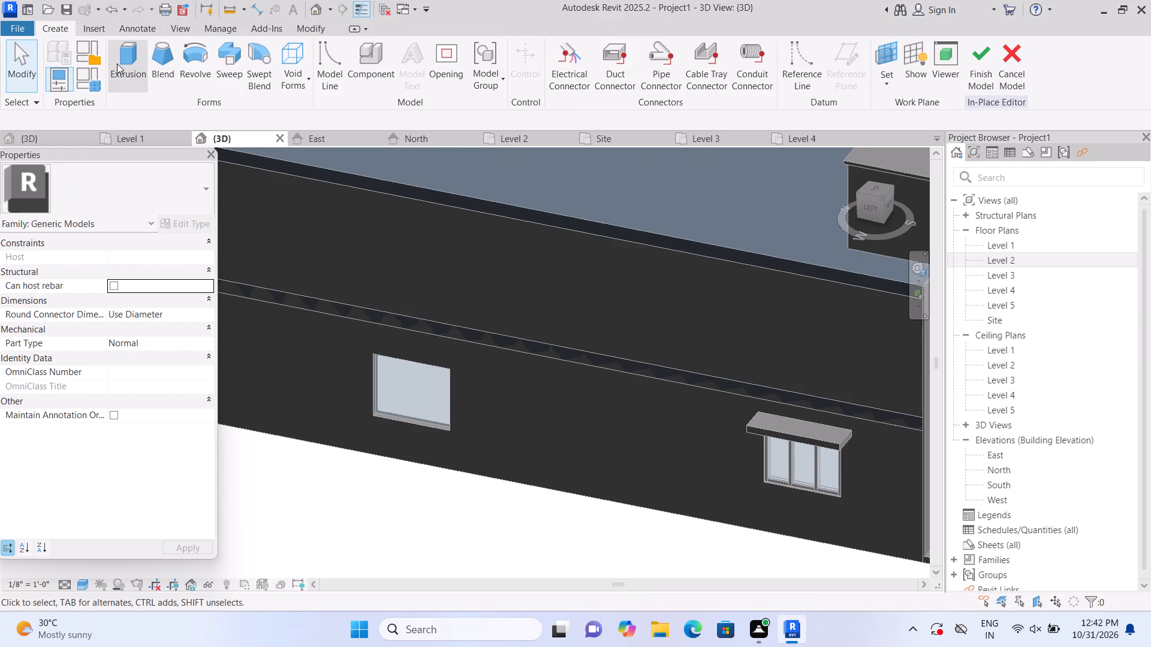
# Create an extrusion from a rectangle projecting outward over the rear west window, using the curtain wall's top as work plane.
pyautogui.click(117, 64)
pyautogui.click(787, 86)
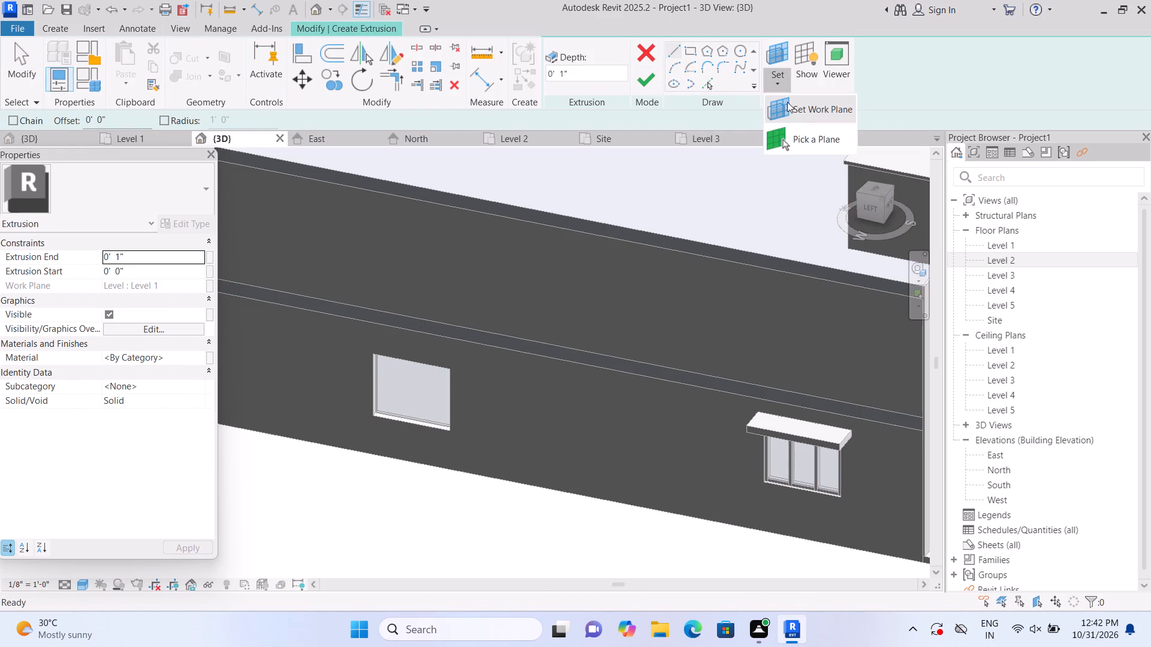
pyautogui.click(793, 135)
pyautogui.click(399, 362)
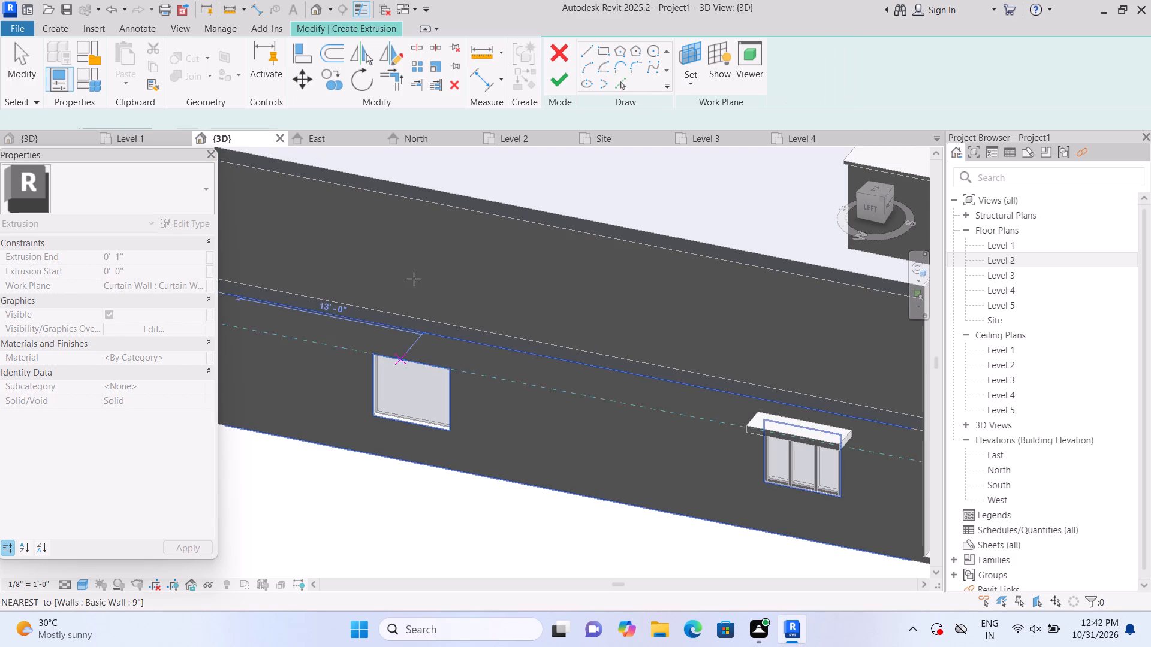
pyautogui.click(694, 55)
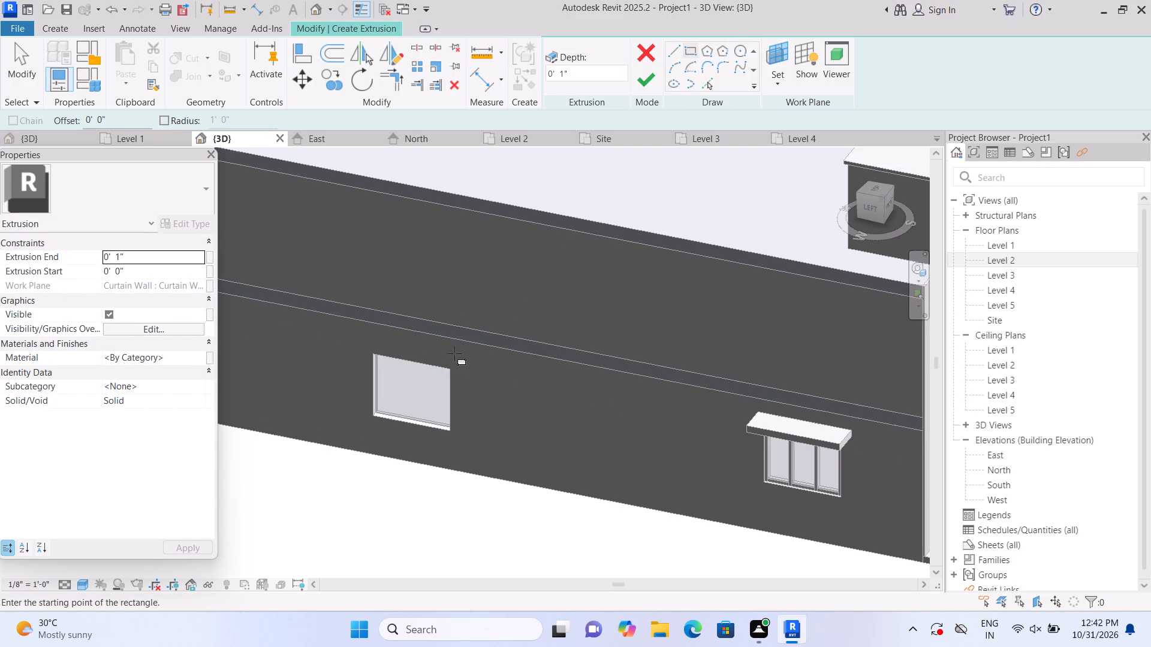
pyautogui.moveTo(454, 353); pyautogui.dragTo(450, 388, button='middle')
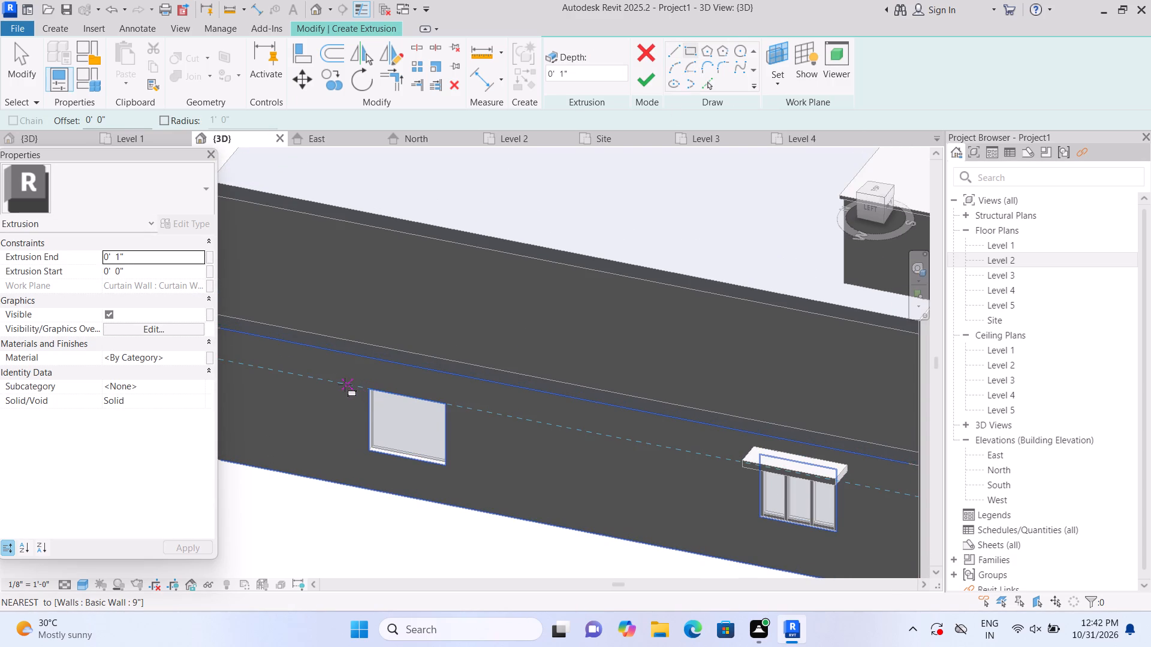
pyautogui.click(347, 387)
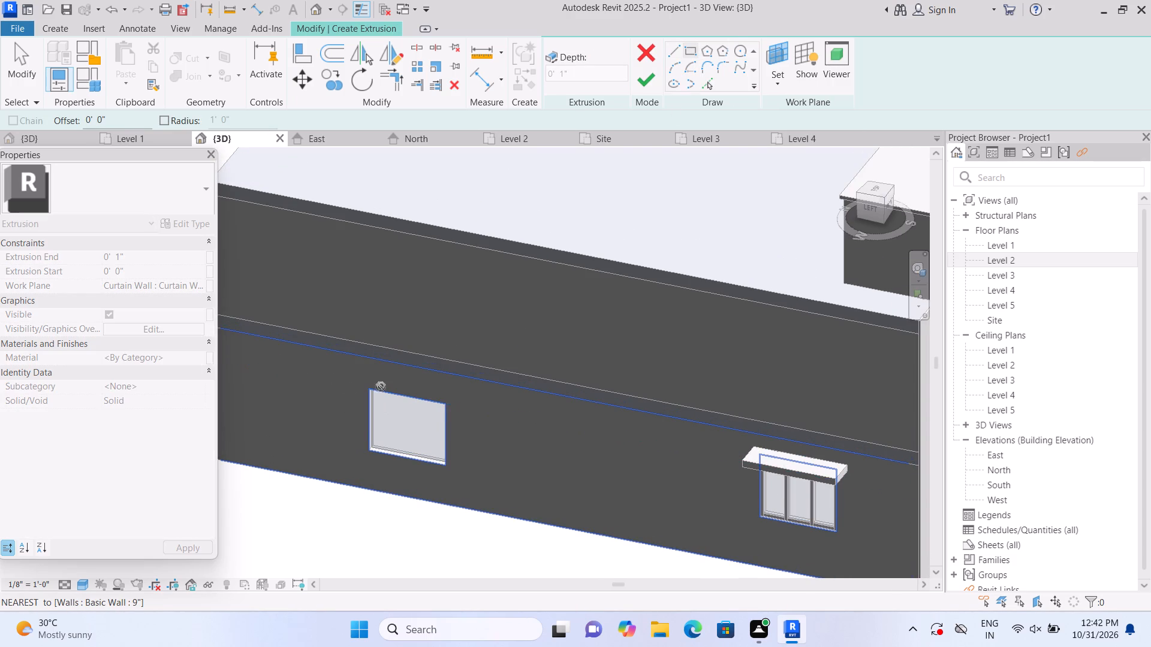
pyautogui.click(449, 423)
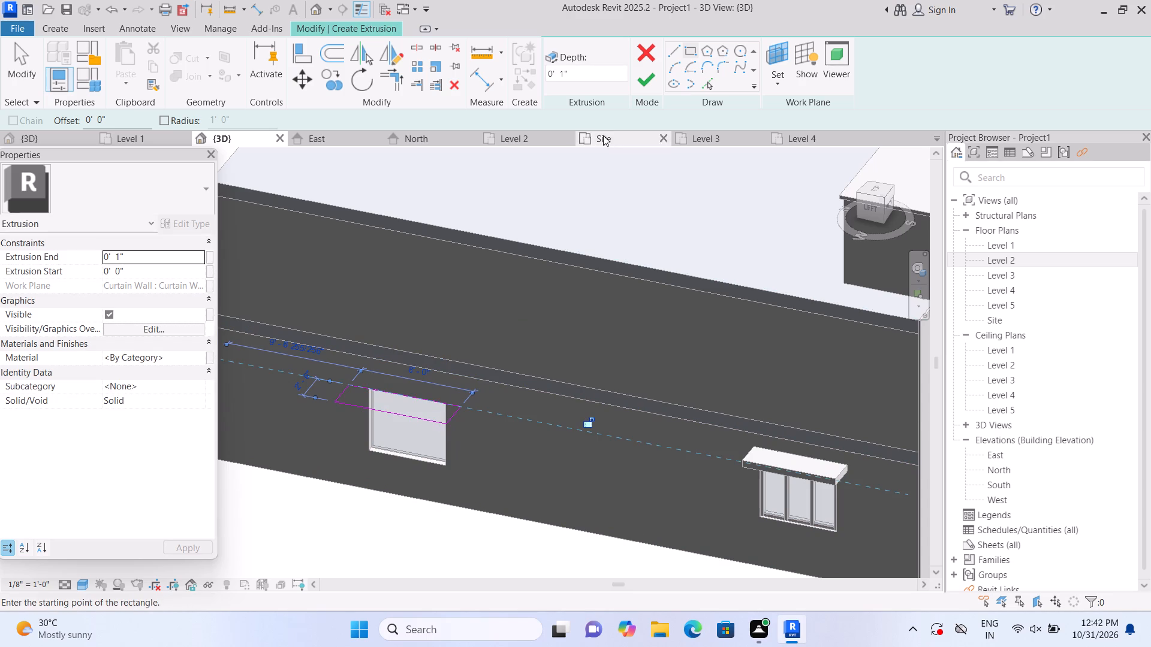
pyautogui.click(640, 78)
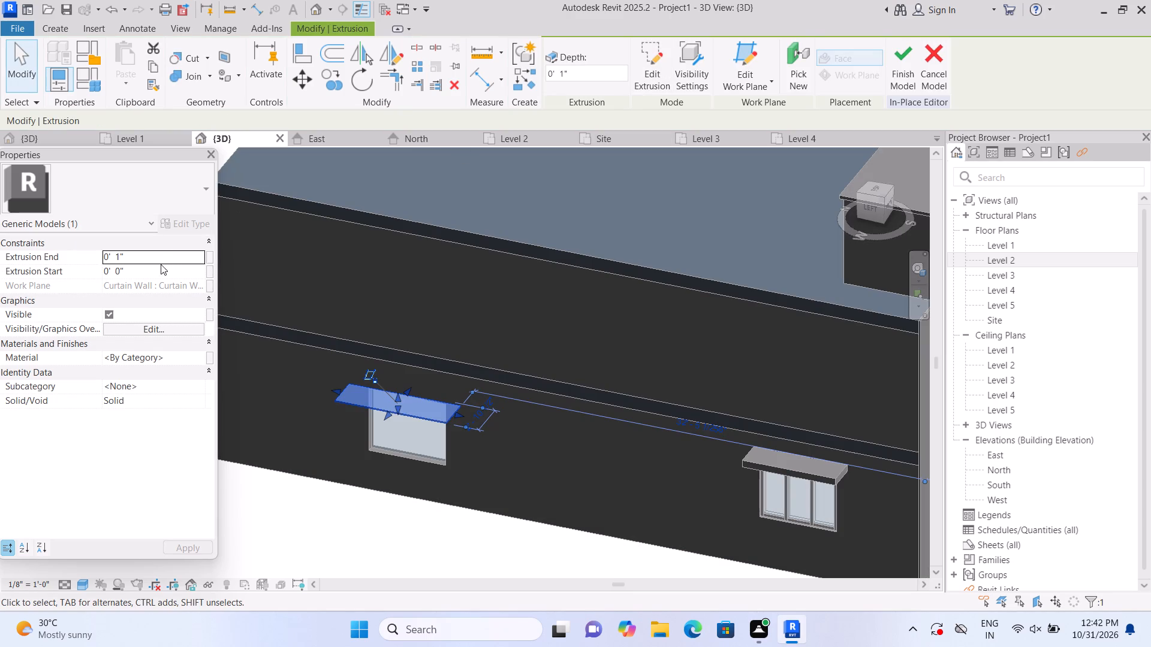
# Set the rear canopy's Extrusion End to 6".
pyautogui.click(162, 255)
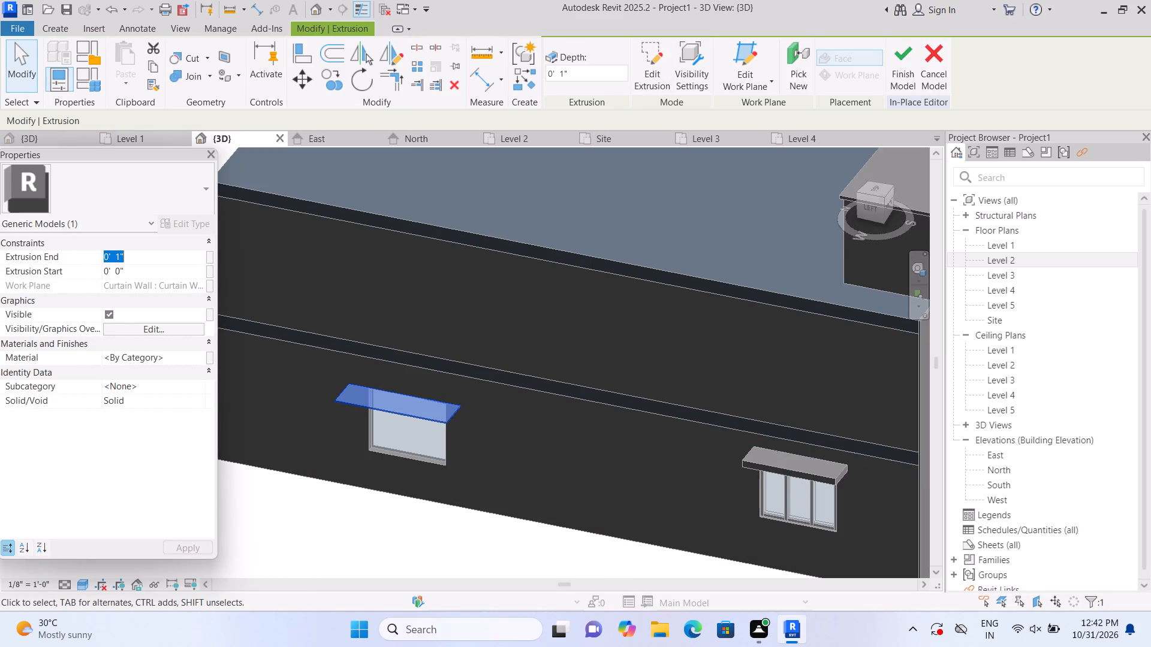
pyautogui.press('BackSpace')
pyautogui.write('6"')
pyautogui.press('Return')
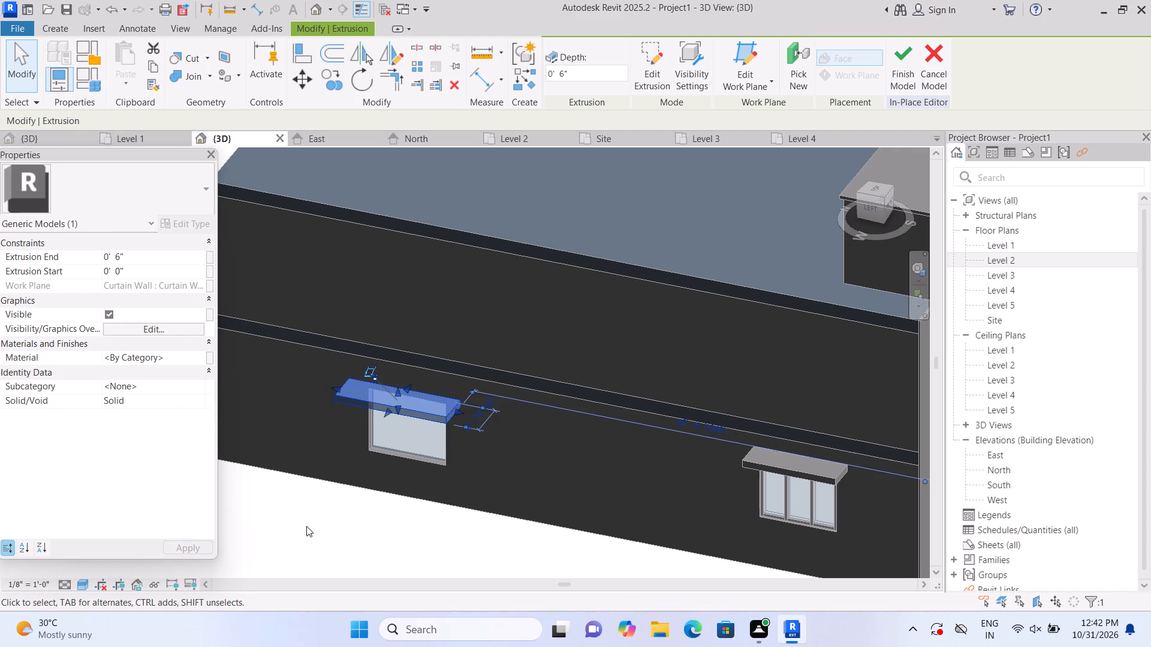
pyautogui.click(306, 526)
# Shorten the canopy slightly at its rear end so it overhangs the window more evenly, and finish the in-place model.
pyautogui.scroll(1, 323, 498)
pyautogui.click(402, 389)
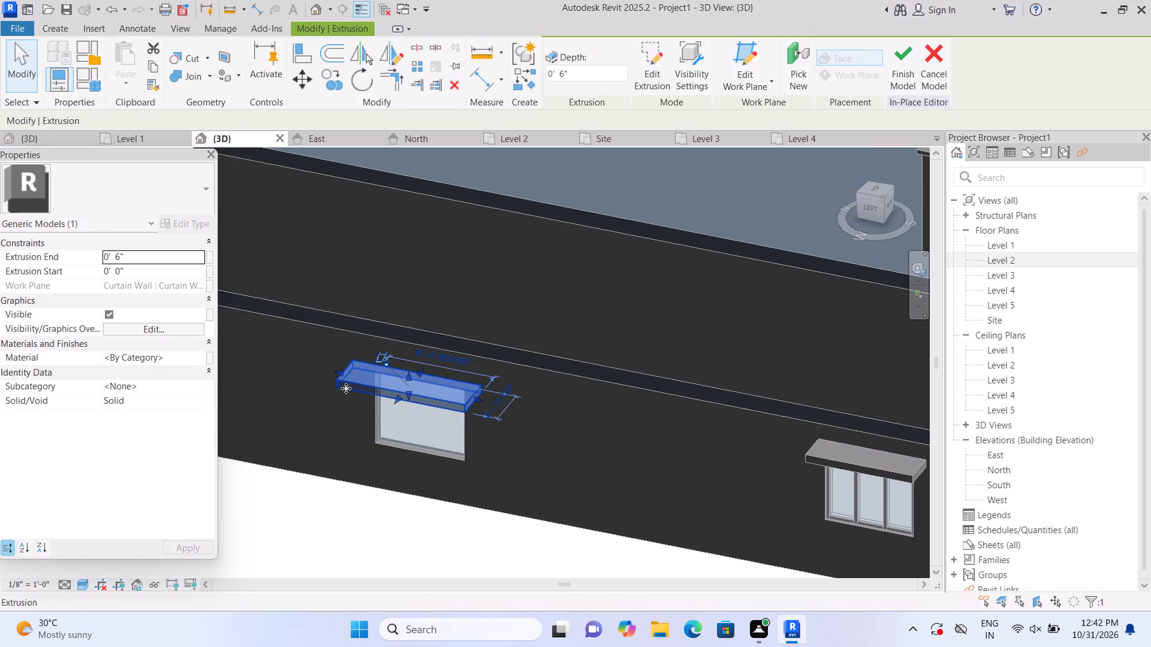
pyautogui.moveTo(339, 368); pyautogui.dragTo(351, 375)
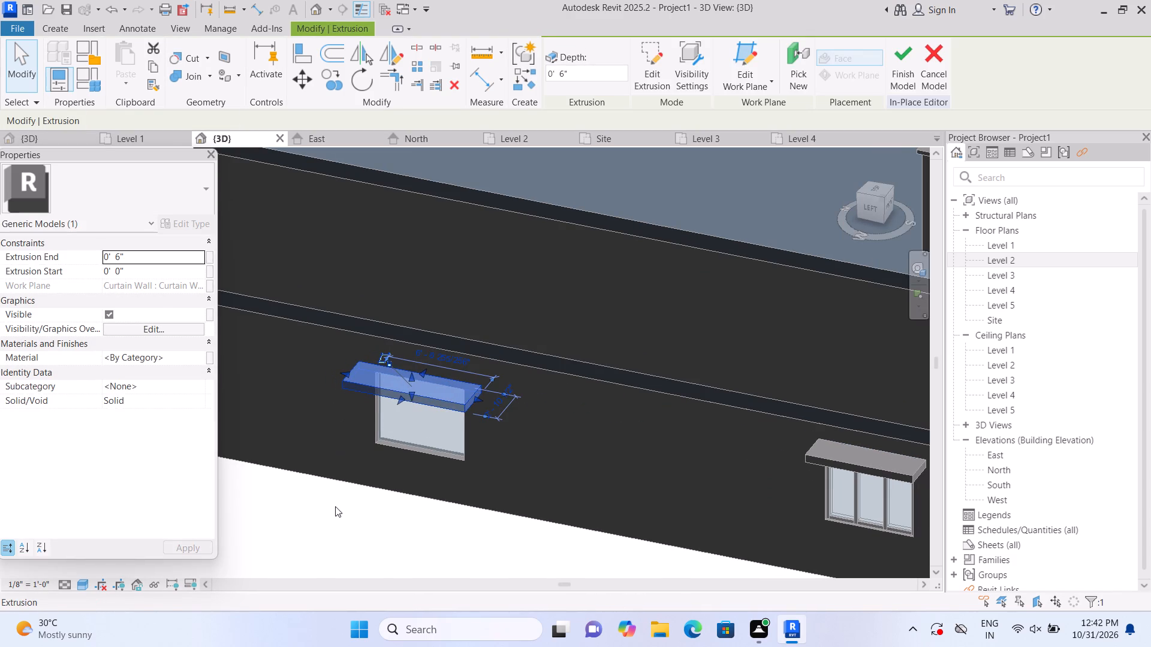
pyautogui.click(335, 506)
pyautogui.click(417, 397)
pyautogui.moveTo(344, 373); pyautogui.dragTo(360, 376)
pyautogui.click(333, 513)
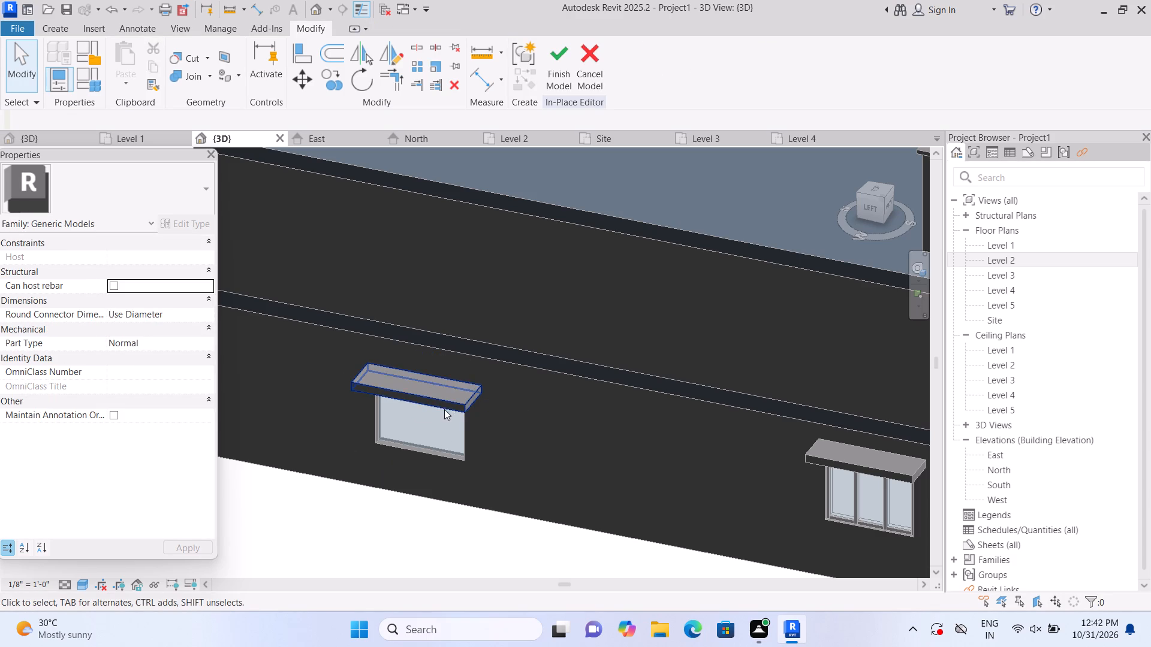
pyautogui.moveTo(358, 519); pyautogui.dragTo(358, 457, button='middle')
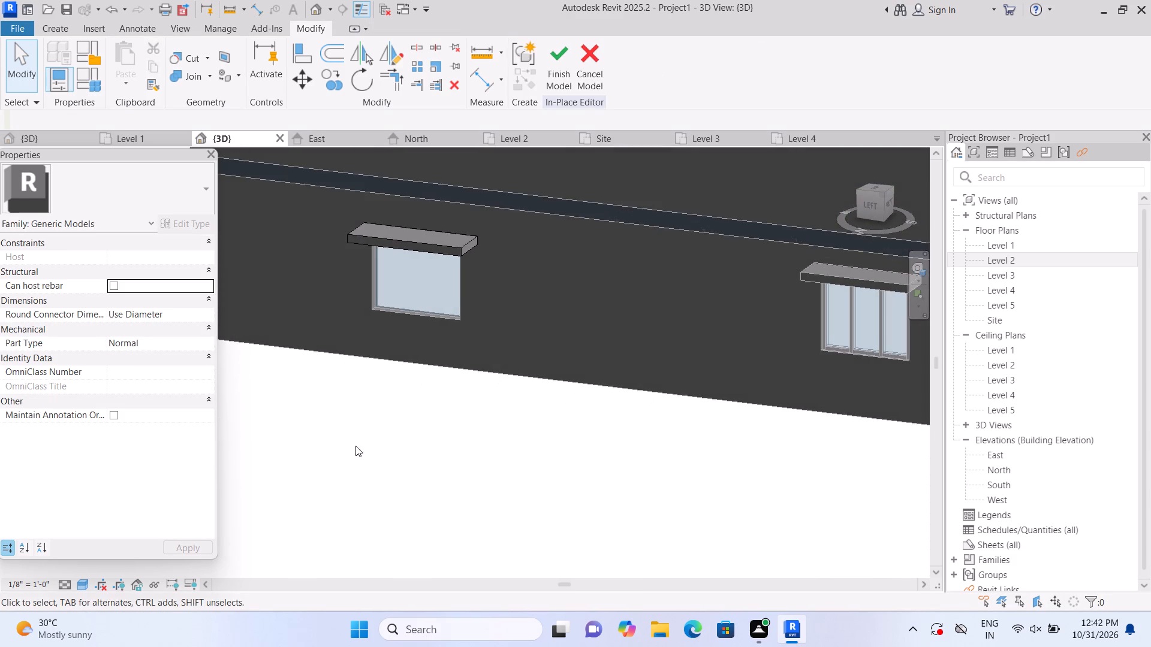
pyautogui.keyDown('shift'); pyautogui.moveTo(348, 525); pyautogui.dragTo(351, 467, button='middle'); pyautogui.keyUp('shift')
pyautogui.moveTo(424, 314); pyautogui.dragTo(401, 537, button='middle')
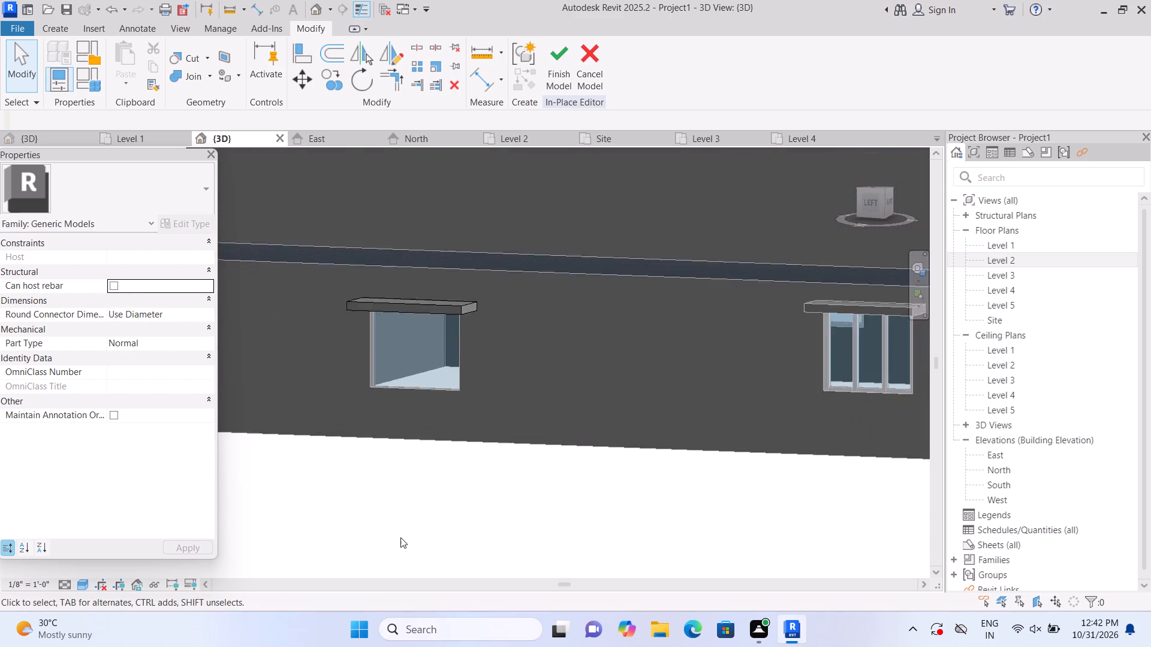
pyautogui.scroll(1, 400, 537)
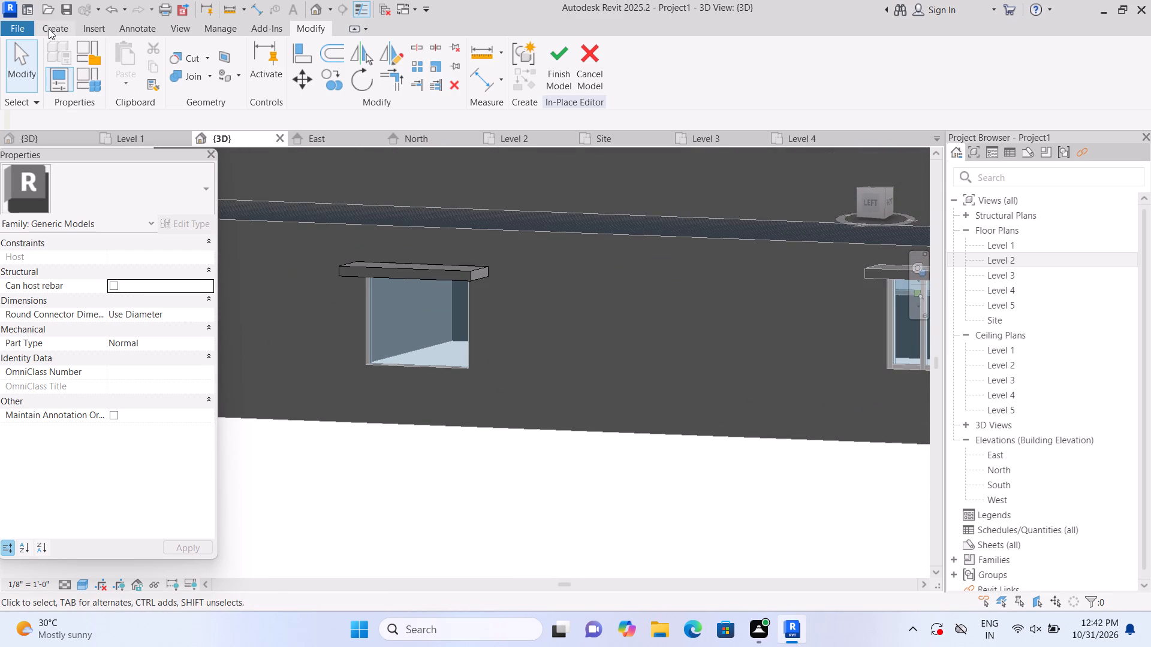
pyautogui.click(566, 70)
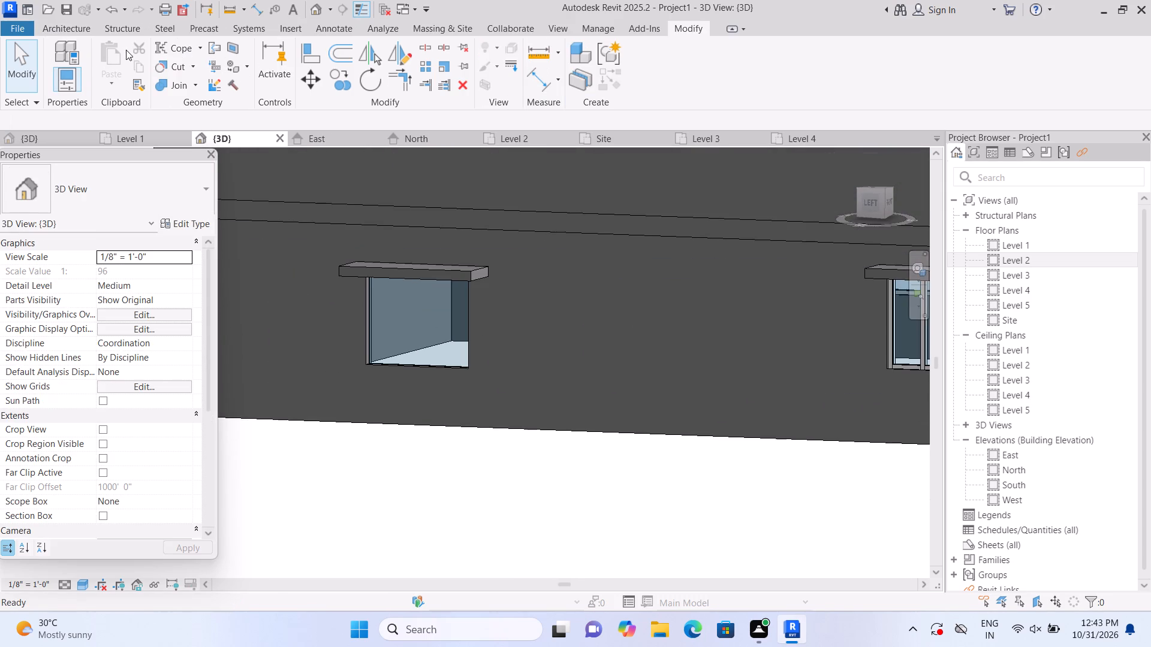
# Divide the rear west curtain wall into three equal panels with two vertical curtain grid lines.
pyautogui.click(68, 26)
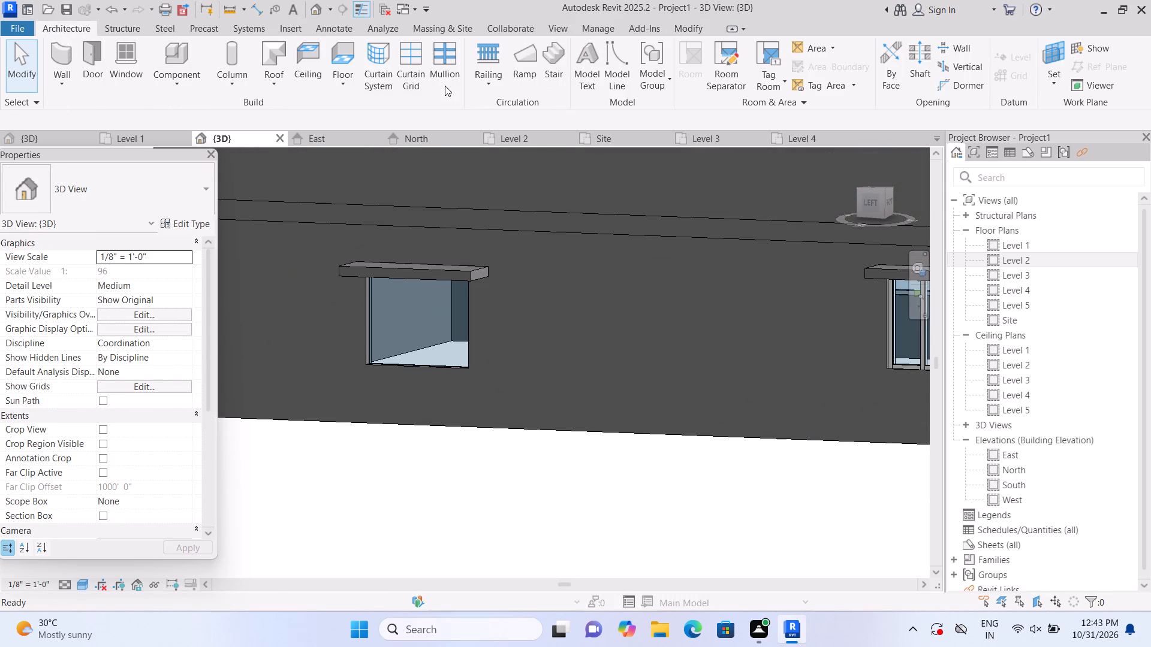
pyautogui.click(423, 86)
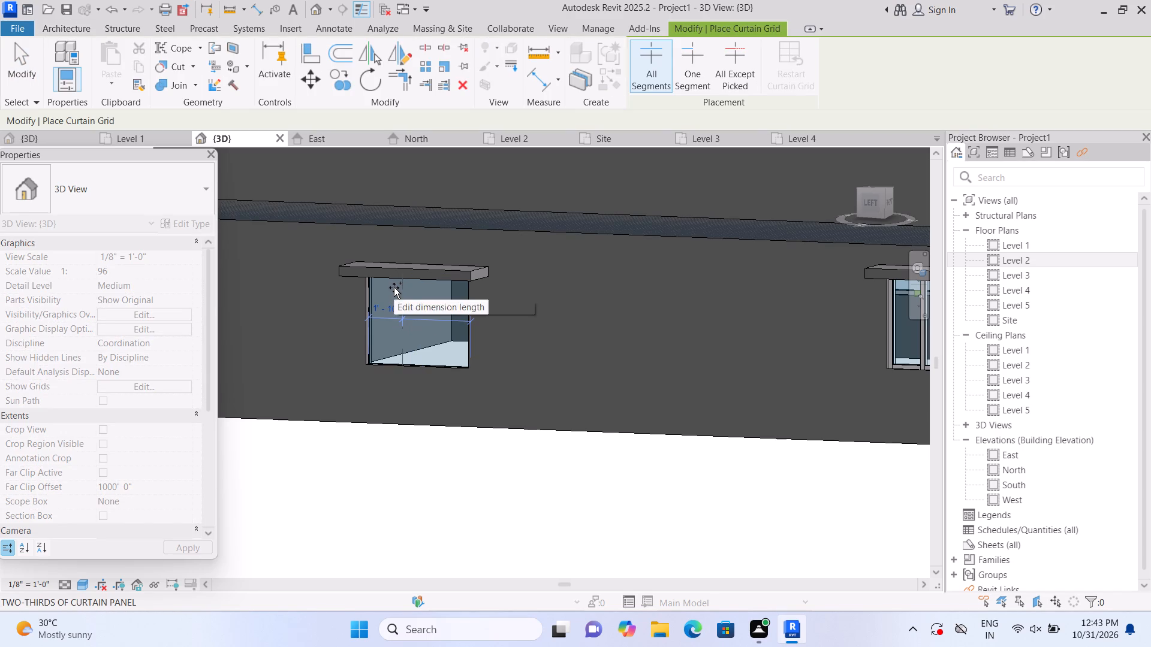
pyautogui.click(394, 288)
pyautogui.click(435, 291)
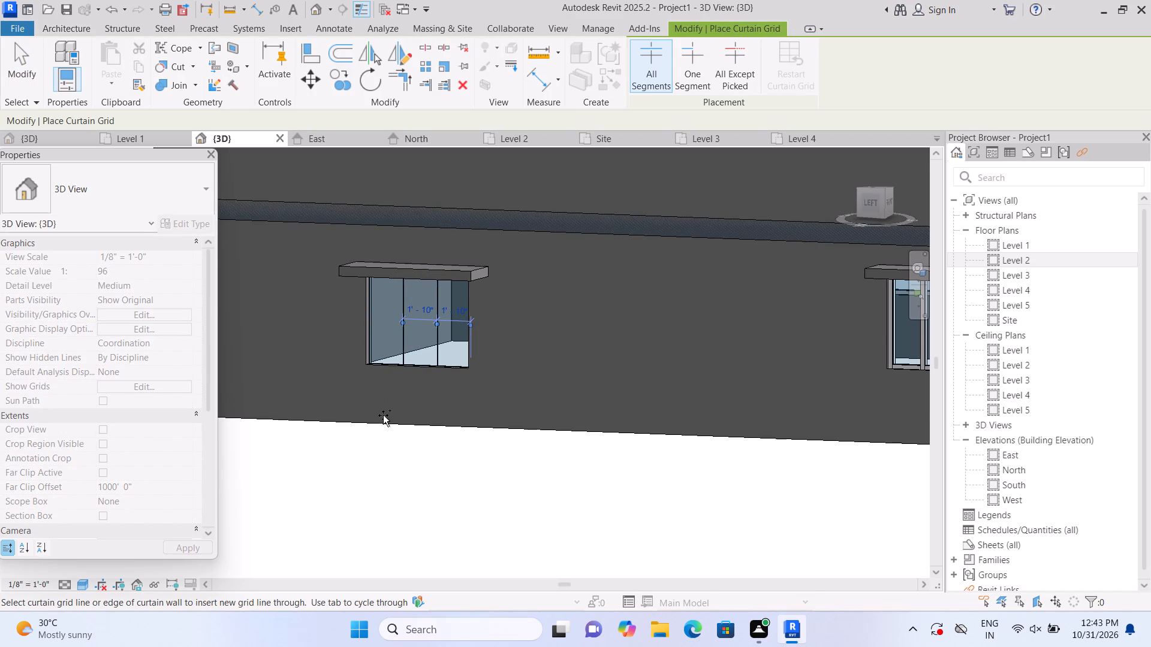
pyautogui.press('Escape')
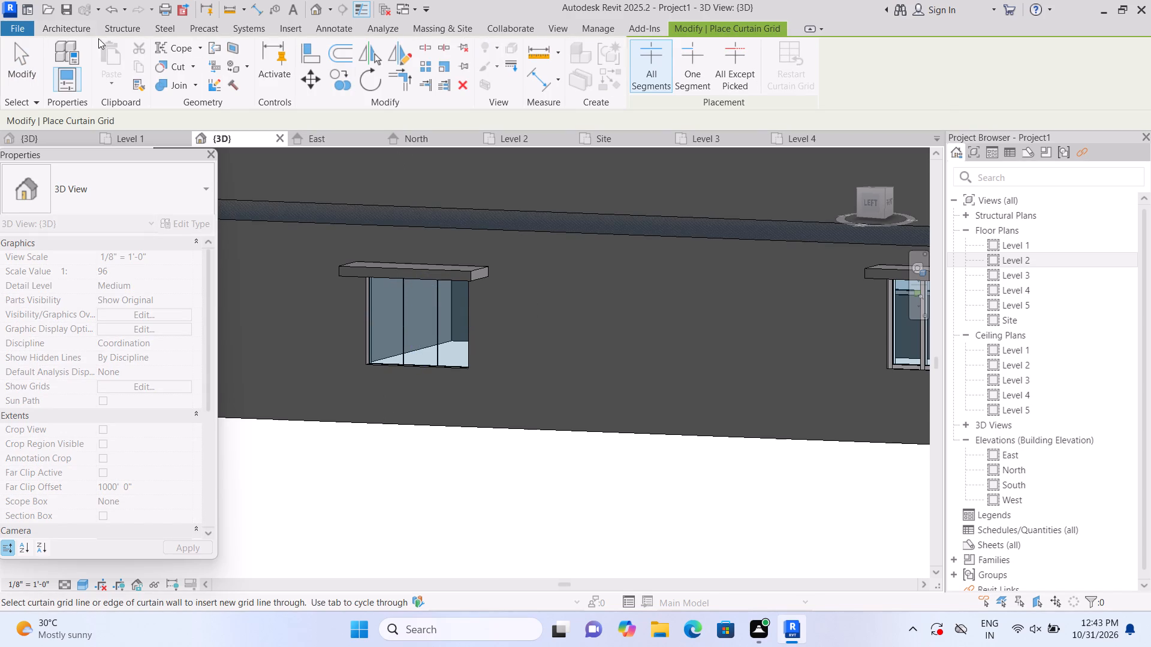
# Place 2.5" x 5" rectangular mullions on both vertical grid lines and all four border edges of the rear west window.
pyautogui.click(85, 32)
pyautogui.click(449, 57)
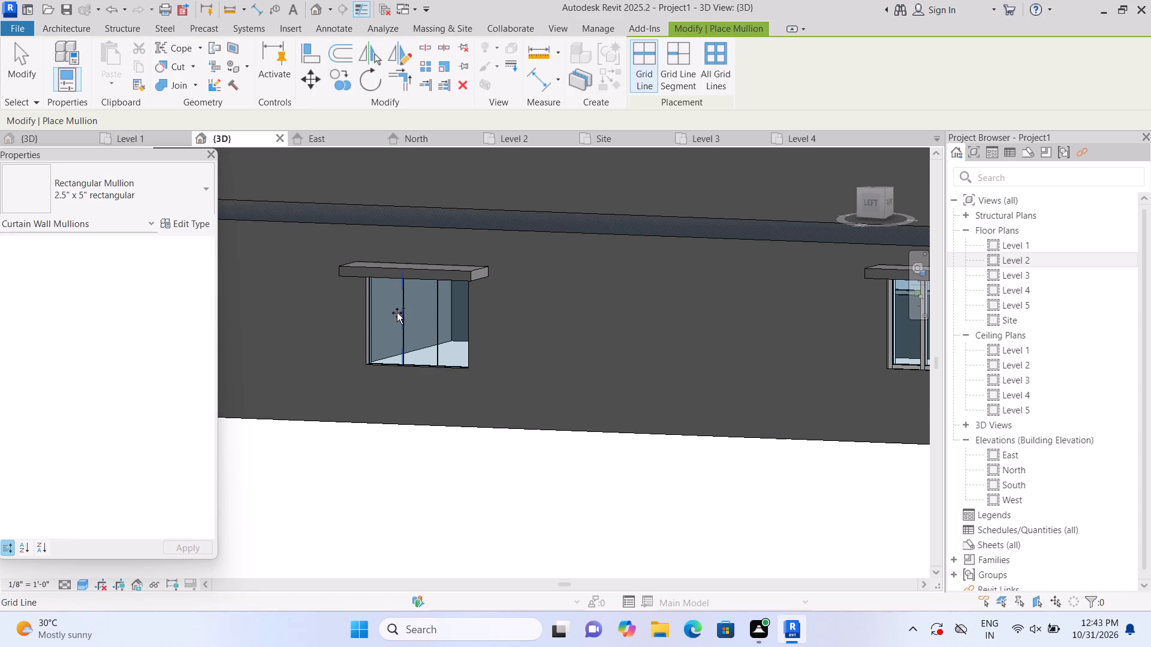
pyautogui.click(397, 313)
pyautogui.click(375, 311)
pyautogui.click(427, 318)
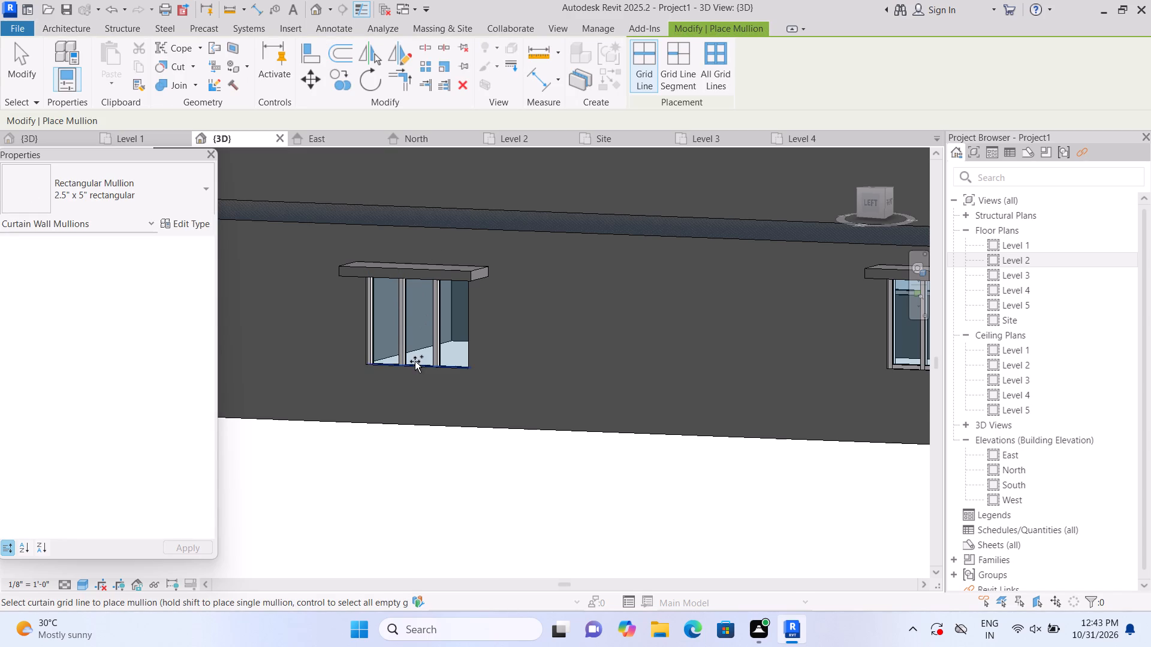
pyautogui.click(415, 361)
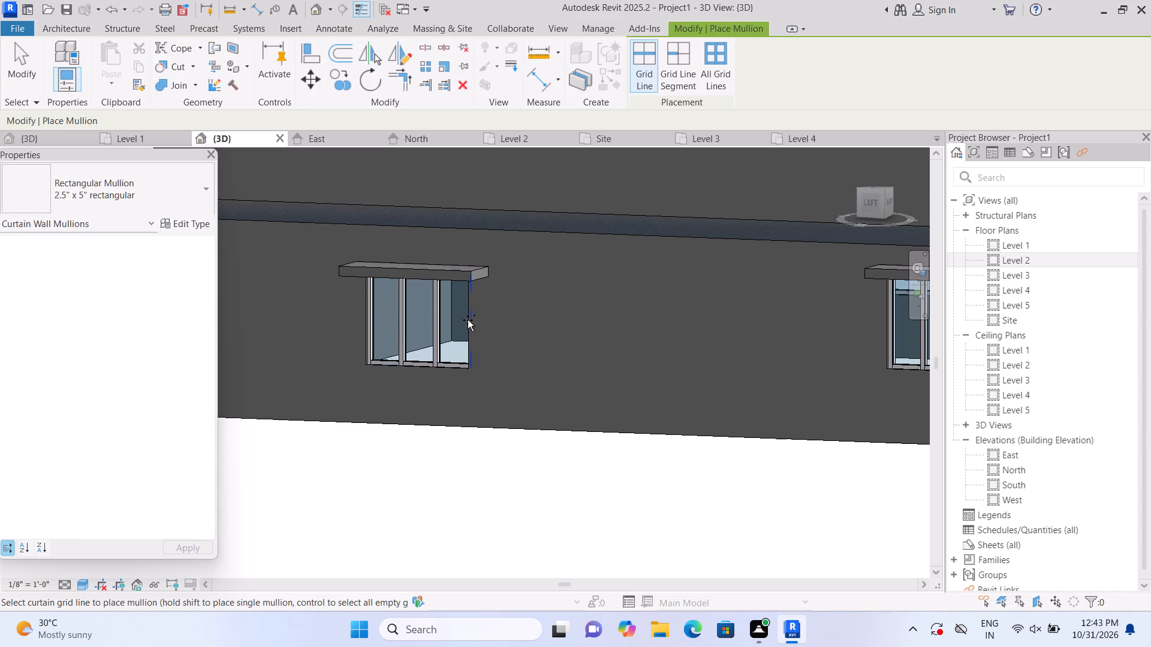
pyautogui.click(468, 320)
pyautogui.click(458, 283)
pyautogui.press('Escape')
pyautogui.scroll(-2, 423, 503)
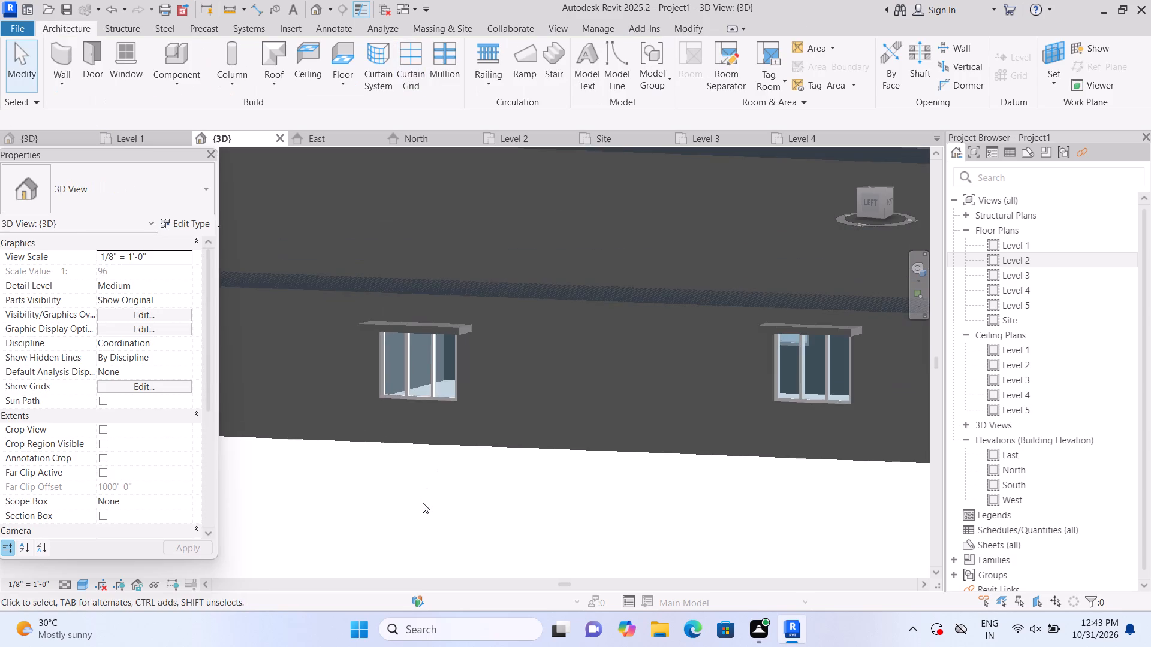
pyautogui.keyDown('shift'); pyautogui.moveTo(412, 496); pyautogui.dragTo(417, 469, button='middle'); pyautogui.keyUp('shift')
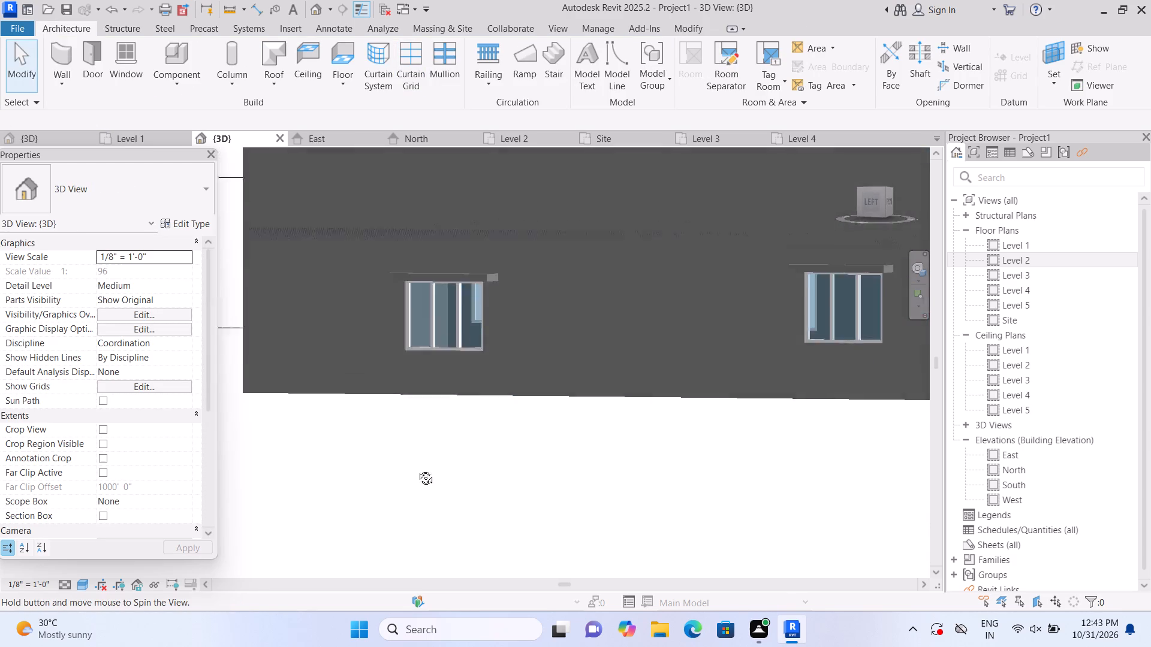
# Inspect the Level 1 west-wall windows and canopies, and compare the house's side and front facades in 3D.
pyautogui.keyDown('shift'); pyautogui.moveTo(417, 469); pyautogui.dragTo(387, 458, button='middle'); pyautogui.keyUp('shift')
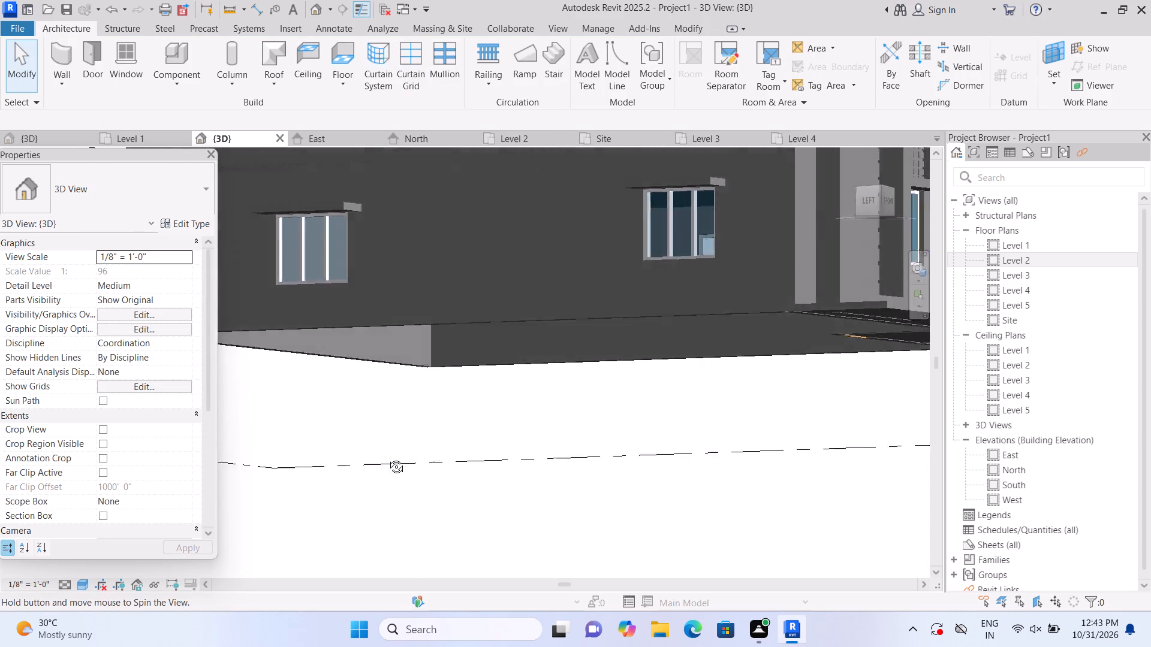
pyautogui.keyDown('shift'); pyautogui.moveTo(387, 458); pyautogui.dragTo(369, 504, button='middle'); pyautogui.keyUp('shift')
pyautogui.scroll(-2, 369, 521)
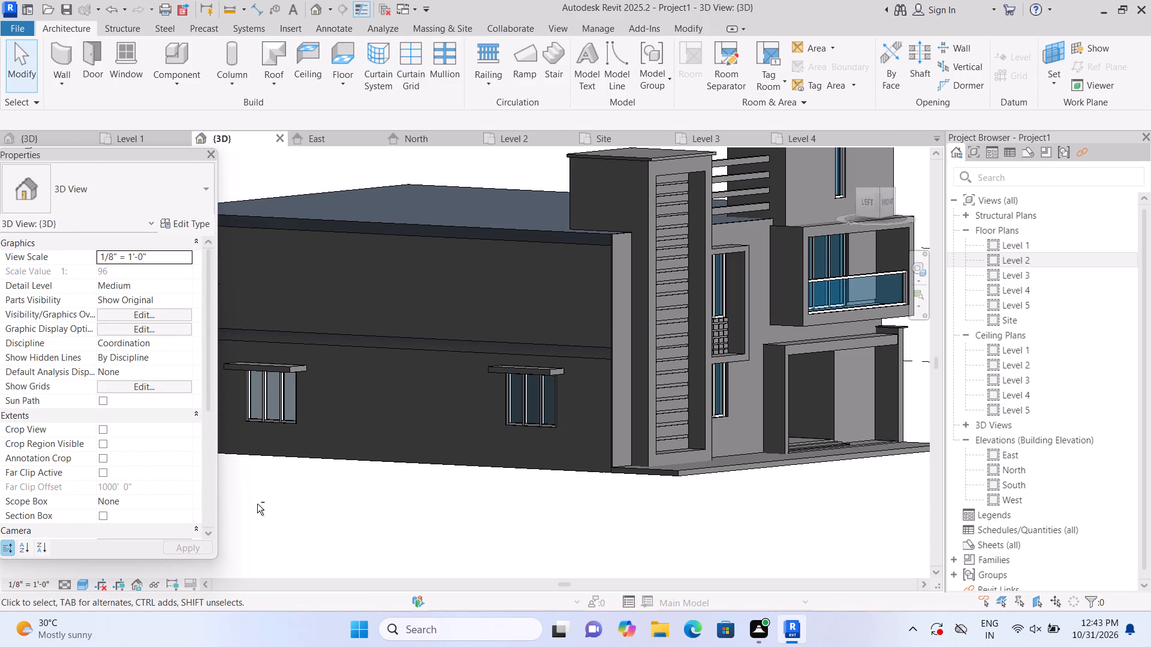
pyautogui.keyDown('shift'); pyautogui.moveTo(263, 508); pyautogui.dragTo(306, 534, button='middle'); pyautogui.keyUp('shift')
pyautogui.scroll(3, 441, 470)
pyautogui.scroll(-3, 436, 463)
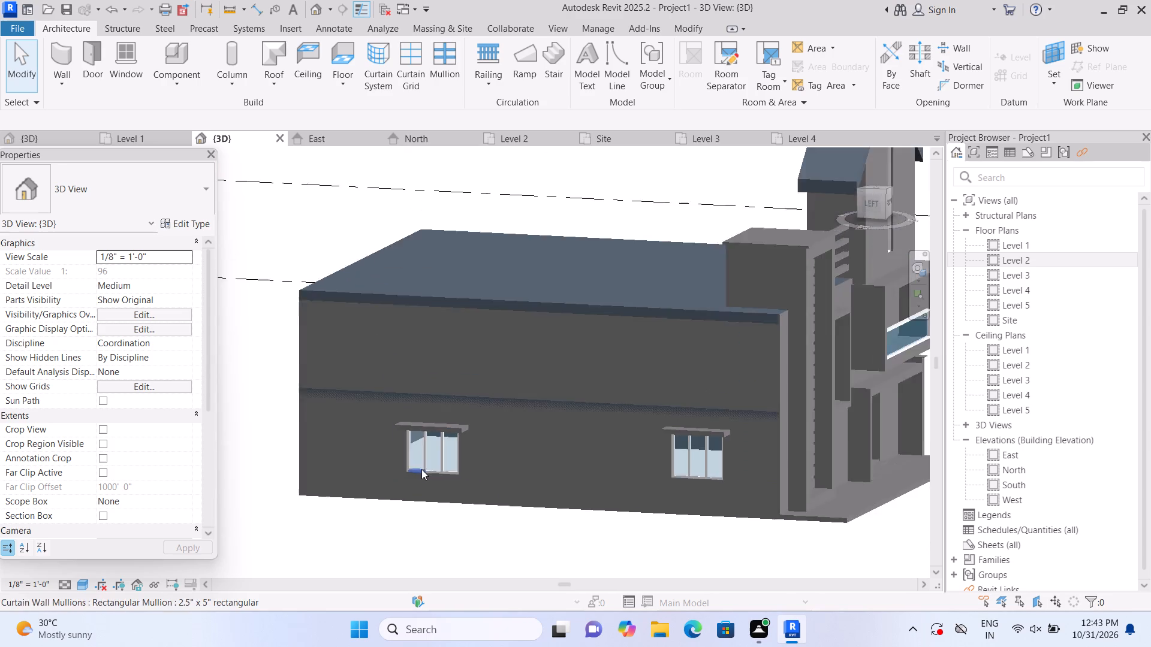
pyautogui.scroll(-4, 421, 469)
pyautogui.keyDown('shift'); pyautogui.moveTo(770, 510); pyautogui.dragTo(740, 525, button='middle'); pyautogui.keyUp('shift')
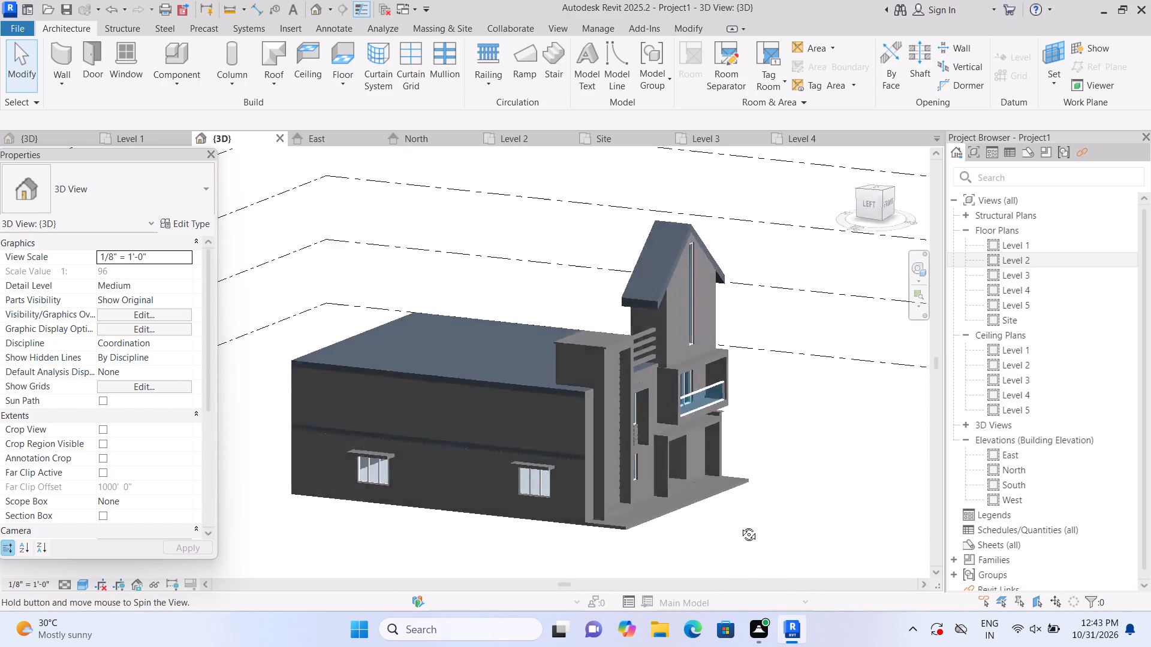
pyautogui.keyDown('shift'); pyautogui.moveTo(740, 525); pyautogui.dragTo(535, 530, button='middle'); pyautogui.keyUp('shift')
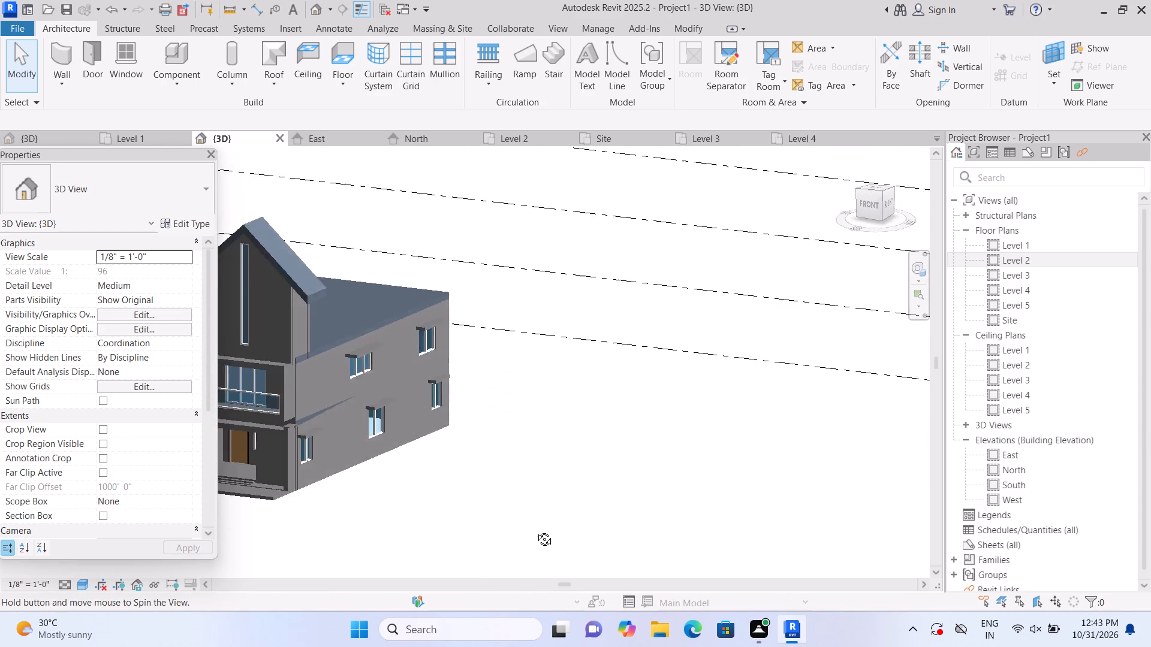
pyautogui.keyDown('shift'); pyautogui.moveTo(535, 530); pyautogui.dragTo(563, 527, button='middle'); pyautogui.keyUp('shift')
pyautogui.keyDown('shift'); pyautogui.moveTo(579, 526); pyautogui.dragTo(585, 524, button='middle'); pyautogui.keyUp('shift')
pyautogui.keyDown('shift'); pyautogui.moveTo(611, 517); pyautogui.dragTo(805, 437, button='middle'); pyautogui.keyUp('shift')
pyautogui.keyDown('shift'); pyautogui.moveTo(422, 490); pyautogui.dragTo(550, 519, button='middle'); pyautogui.keyUp('shift')
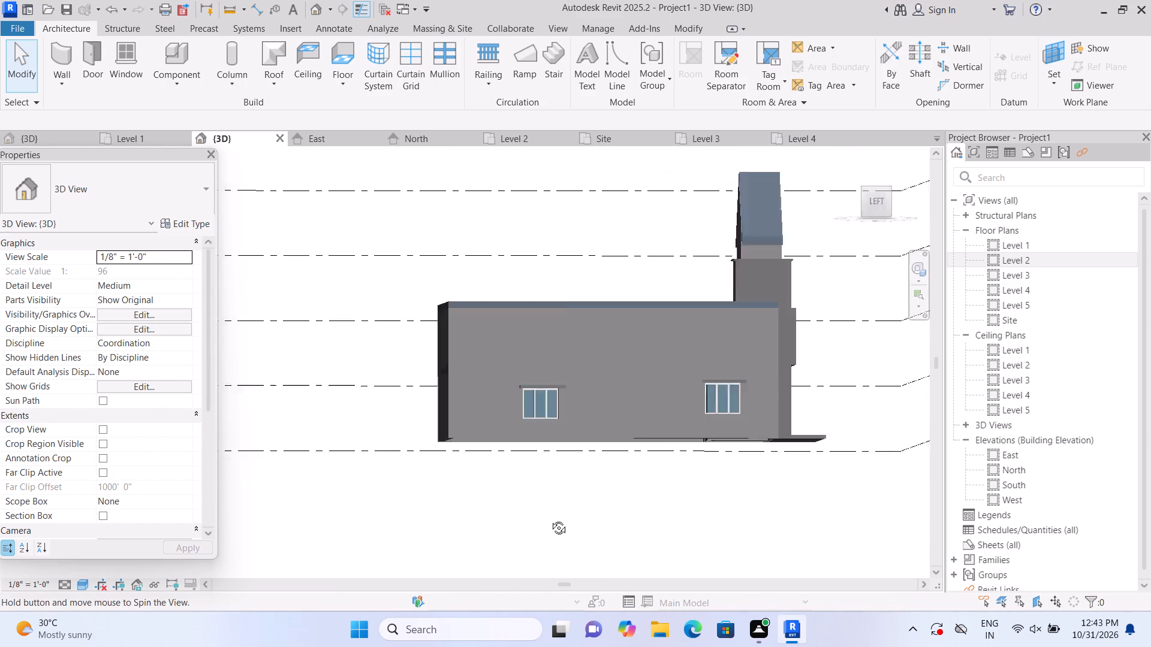
pyautogui.keyDown('shift'); pyautogui.moveTo(550, 519); pyautogui.dragTo(381, 530, button='middle'); pyautogui.keyUp('shift')
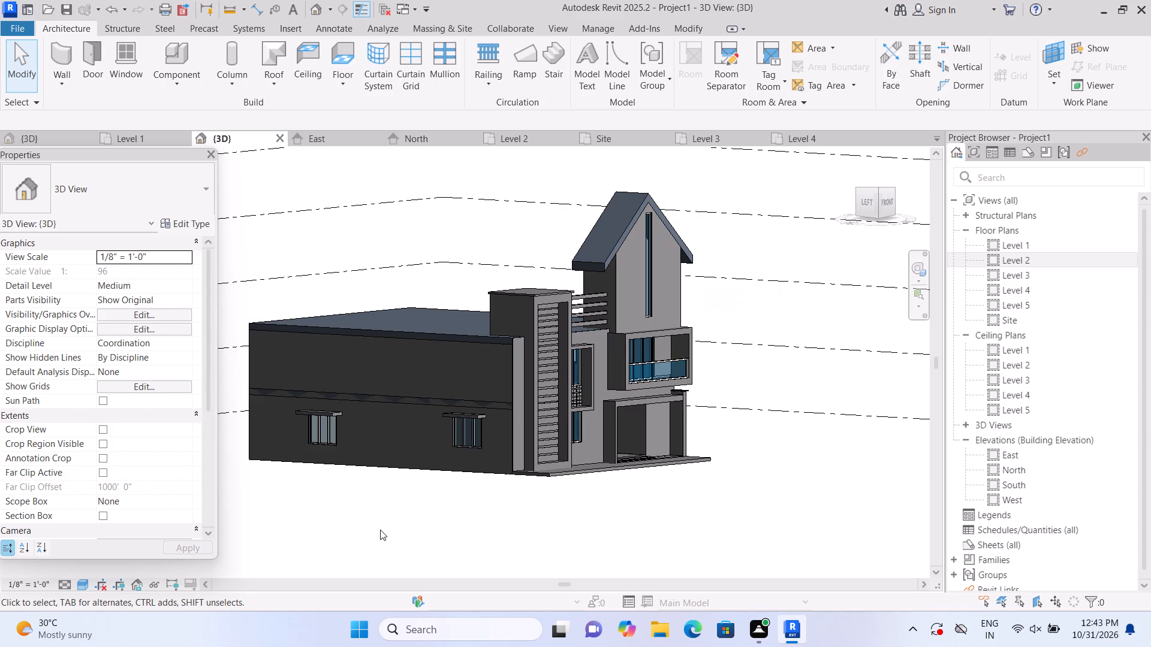
pyautogui.keyDown('shift'); pyautogui.moveTo(432, 520); pyautogui.dragTo(366, 518, button='middle'); pyautogui.keyUp('shift')
pyautogui.moveTo(346, 506); pyautogui.dragTo(584, 510, button='middle')
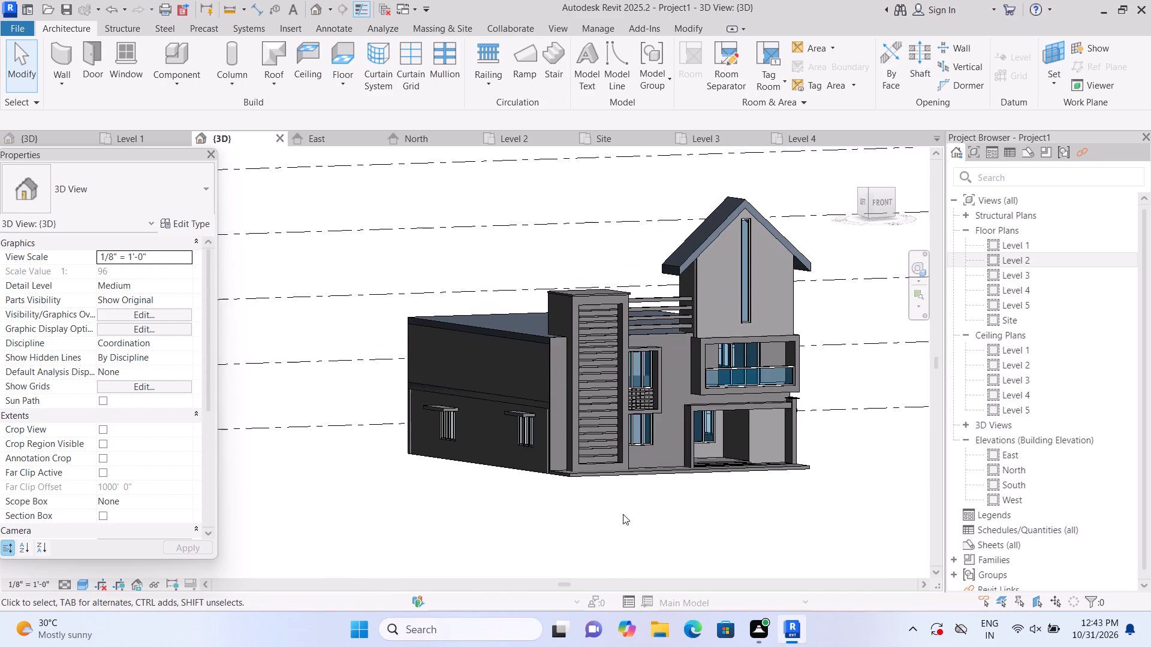
pyautogui.scroll(1, 447, 507)
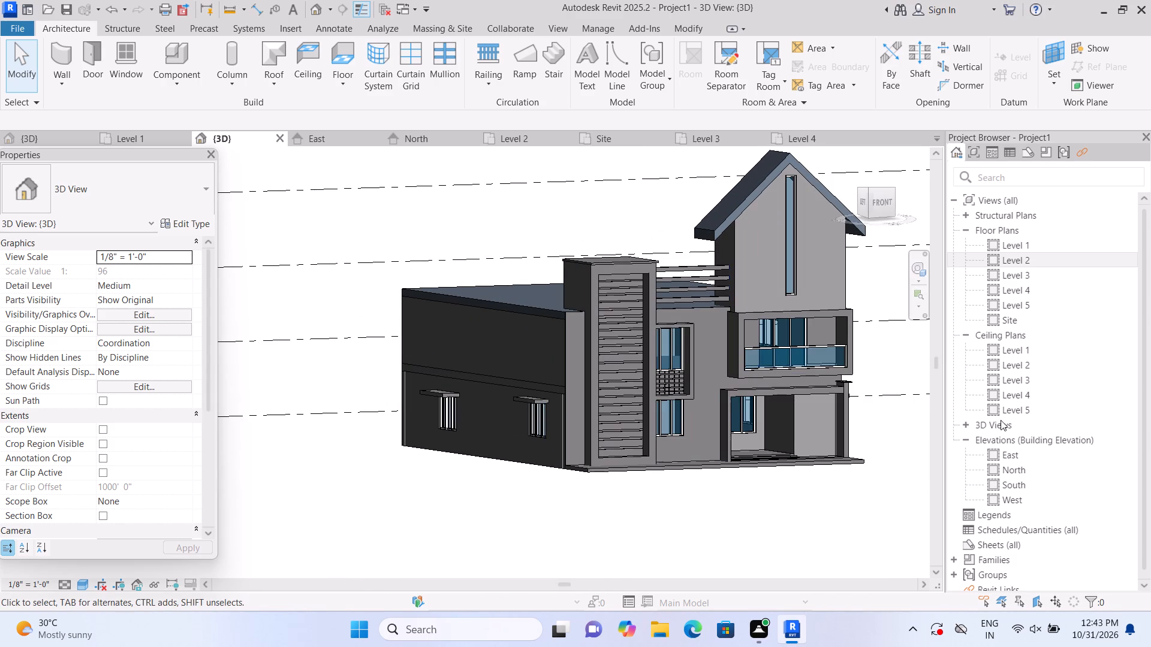
# On Level 2, draw a 10' high Curtain Wall 1 about 6'-3" long above the front west window and cut the host wall with it.
pyautogui.doubleClick(993, 258)
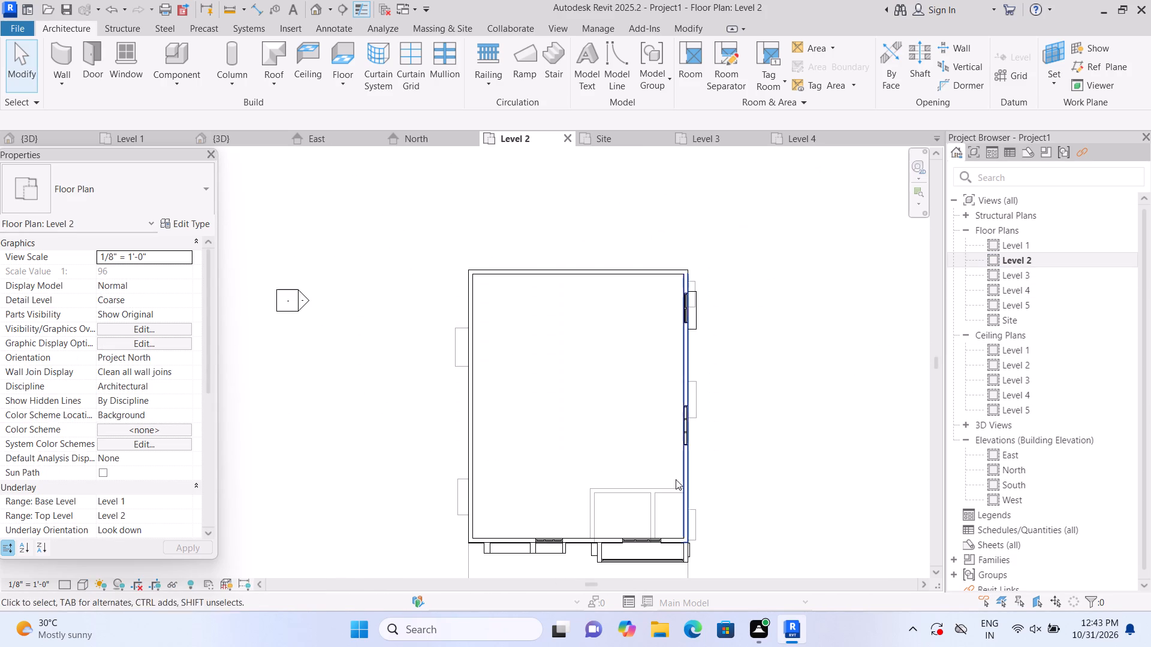
pyautogui.moveTo(330, 522); pyautogui.dragTo(337, 444, button='middle')
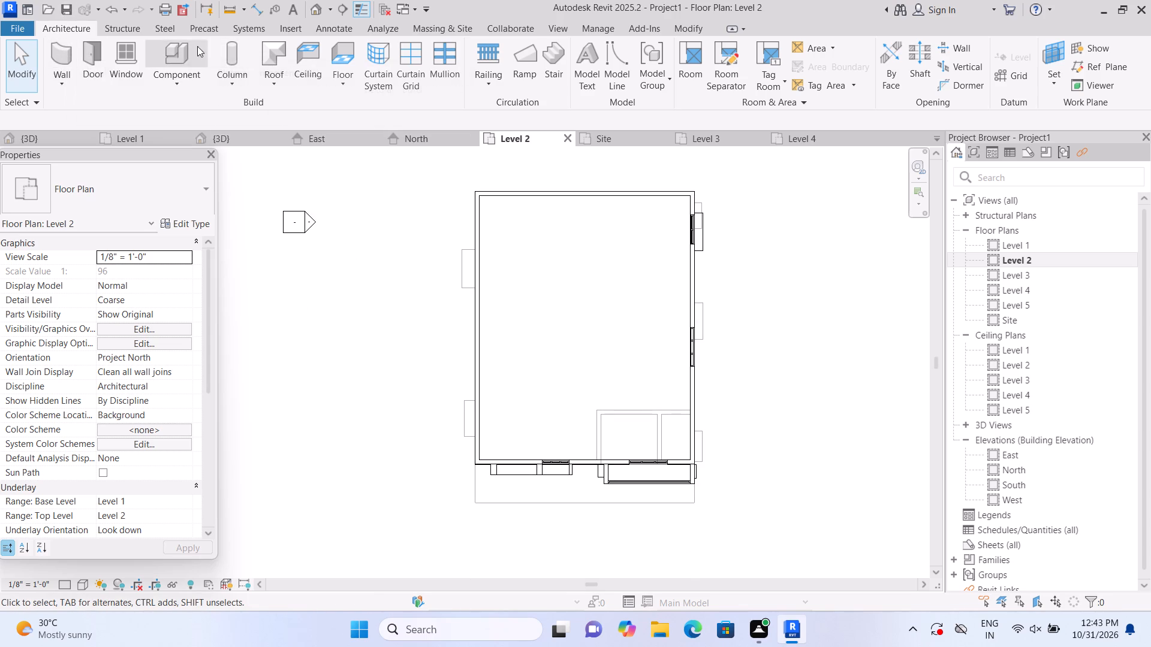
pyautogui.click(64, 50)
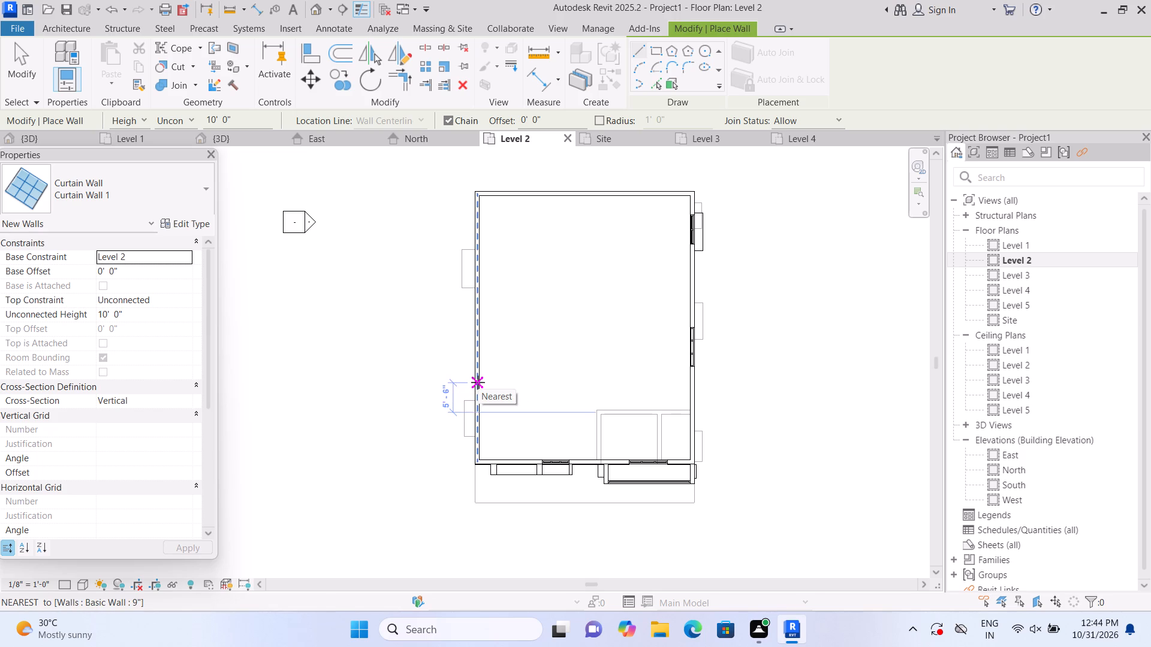
pyautogui.click(480, 437)
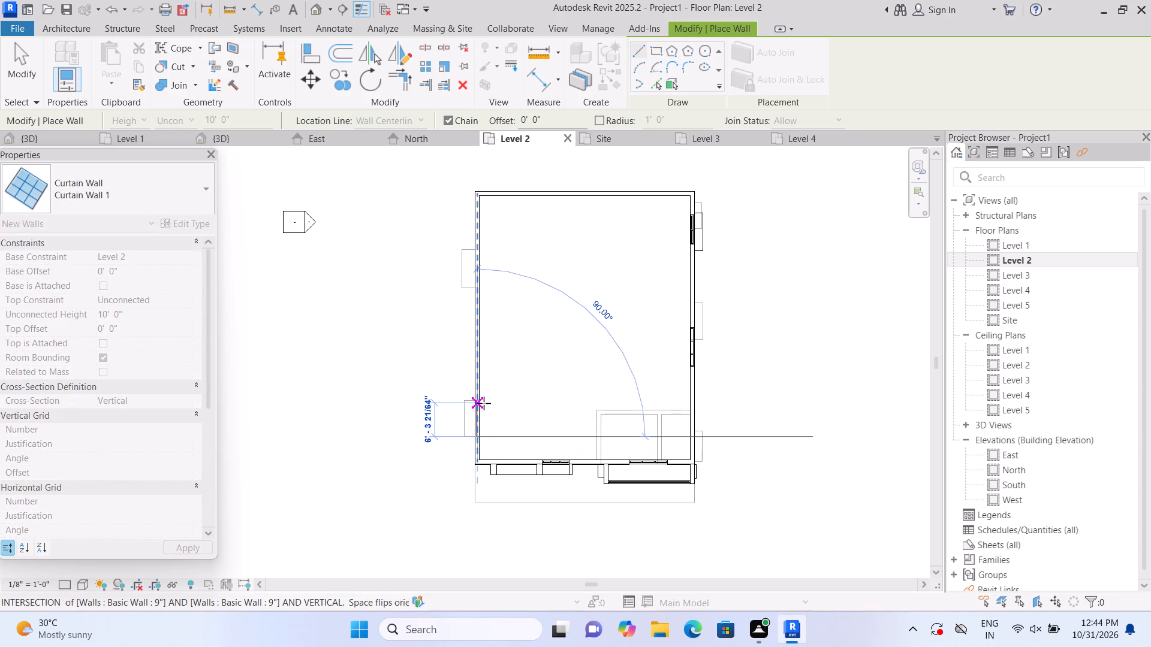
pyautogui.click(483, 401)
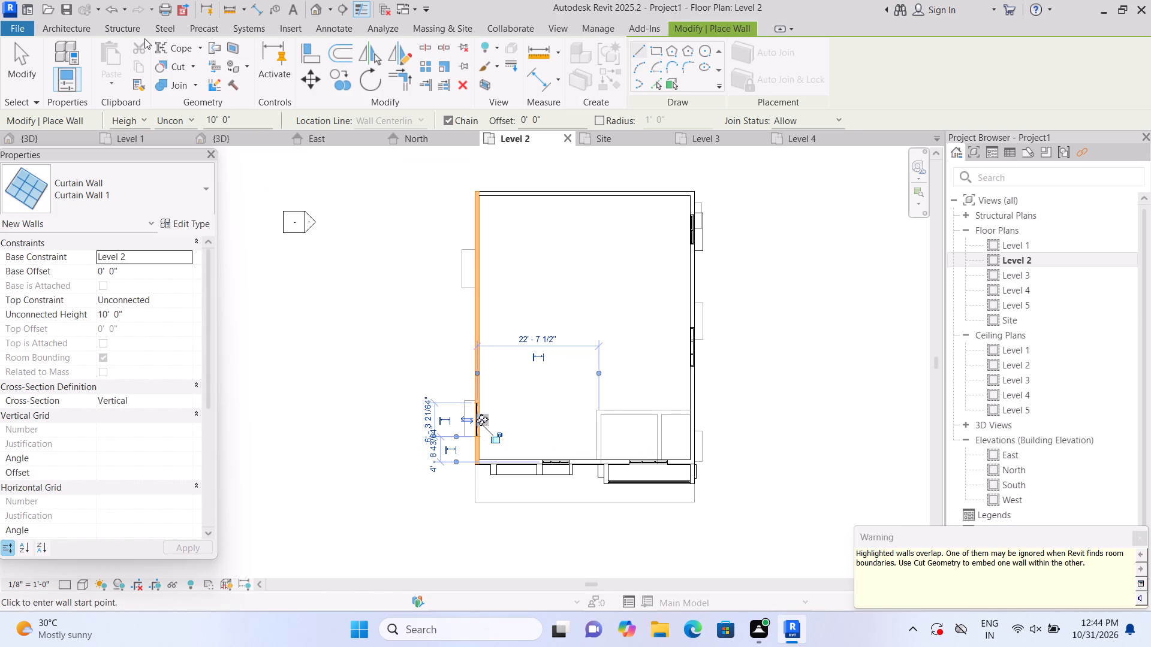
pyautogui.click(190, 65)
pyautogui.click(192, 85)
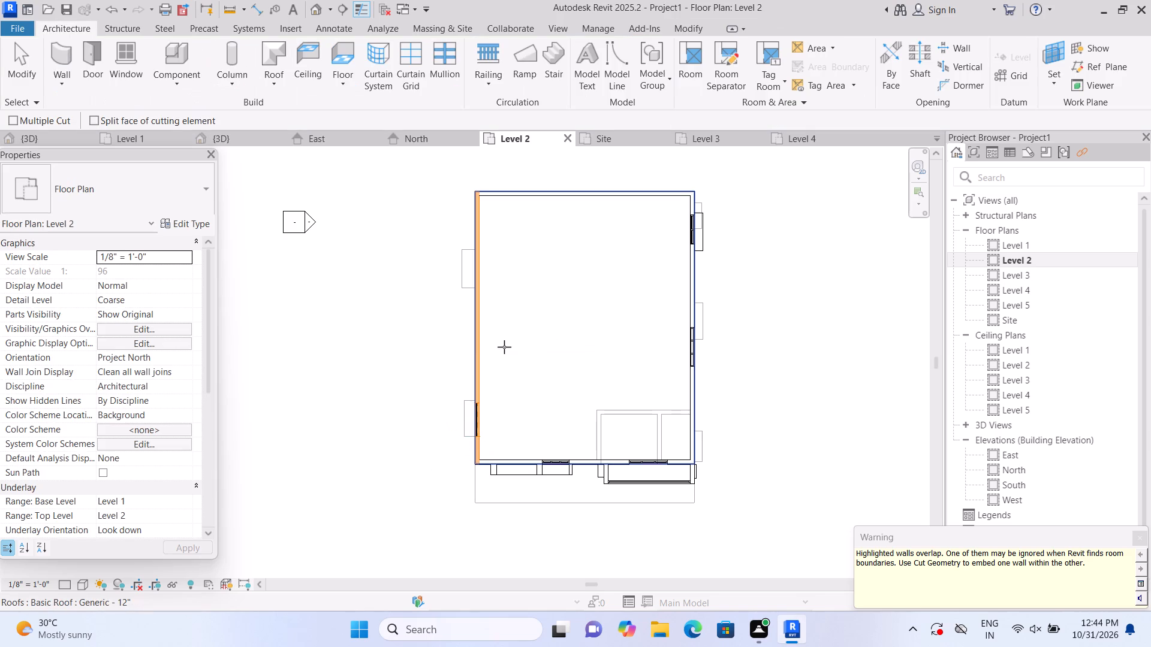
pyautogui.click(477, 365)
pyautogui.click(475, 425)
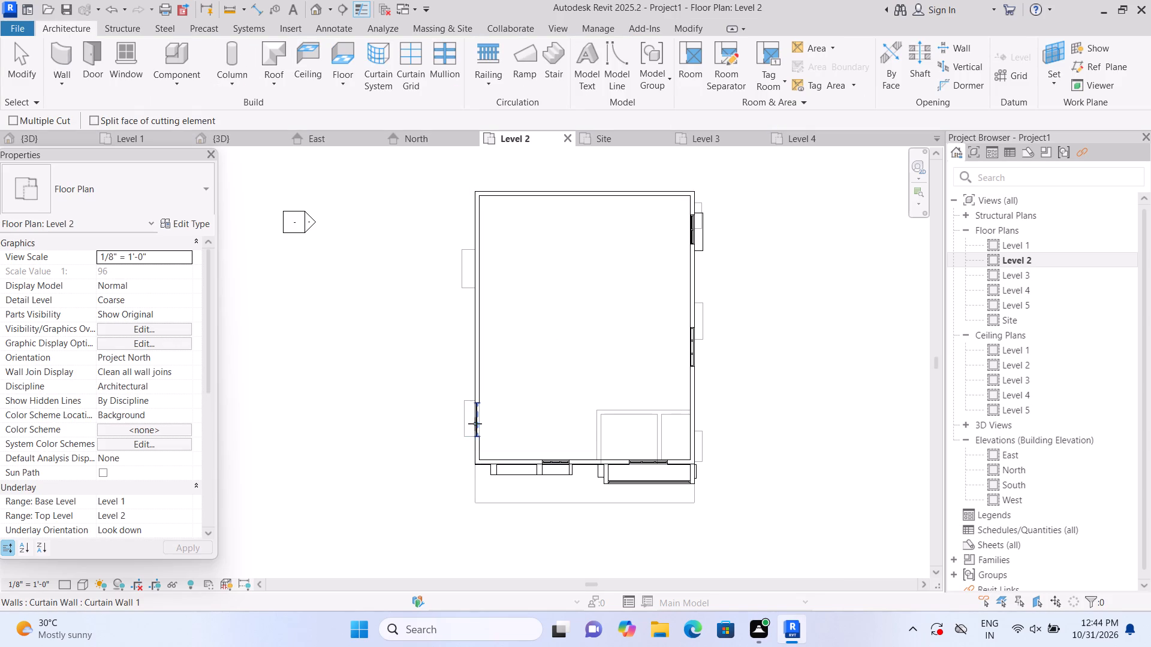
# Draw a second Level 2 curtain wall about 7'-1" long above the rear west window and cut the host wall with it.
pyautogui.click(61, 56)
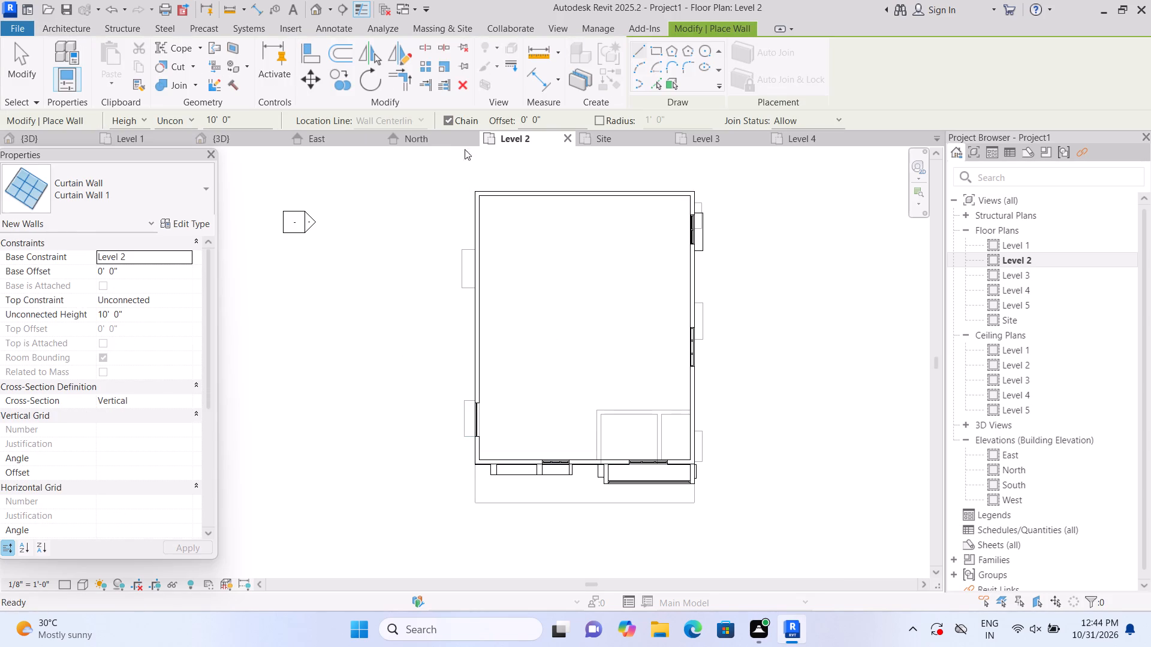
pyautogui.click(479, 289)
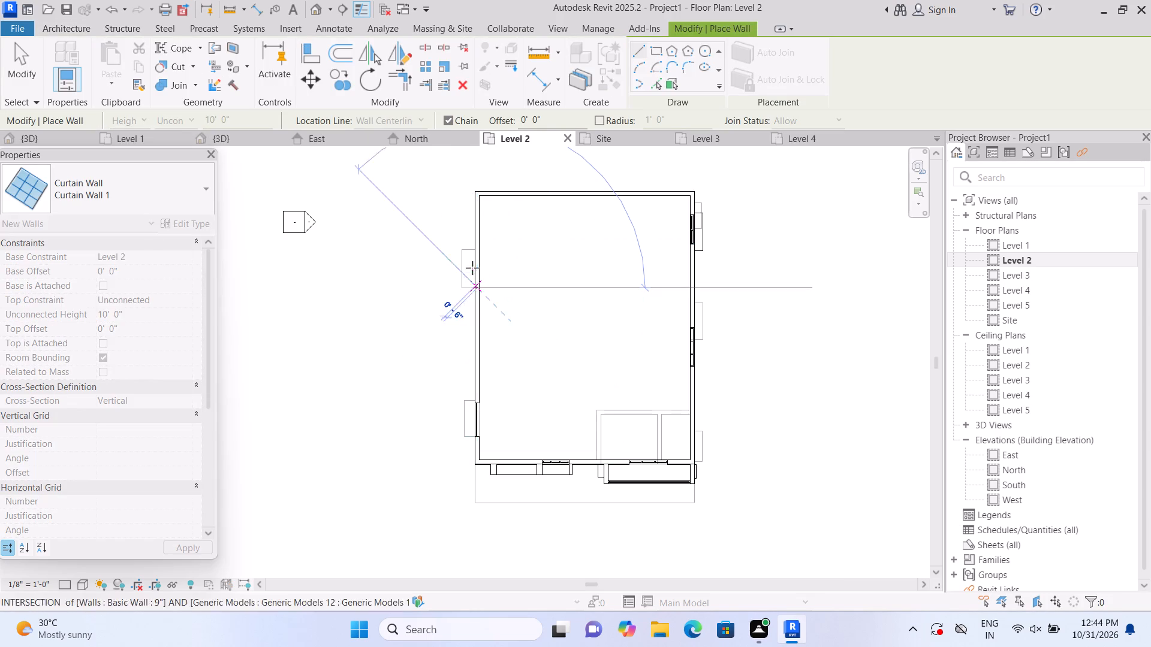
pyautogui.click(477, 250)
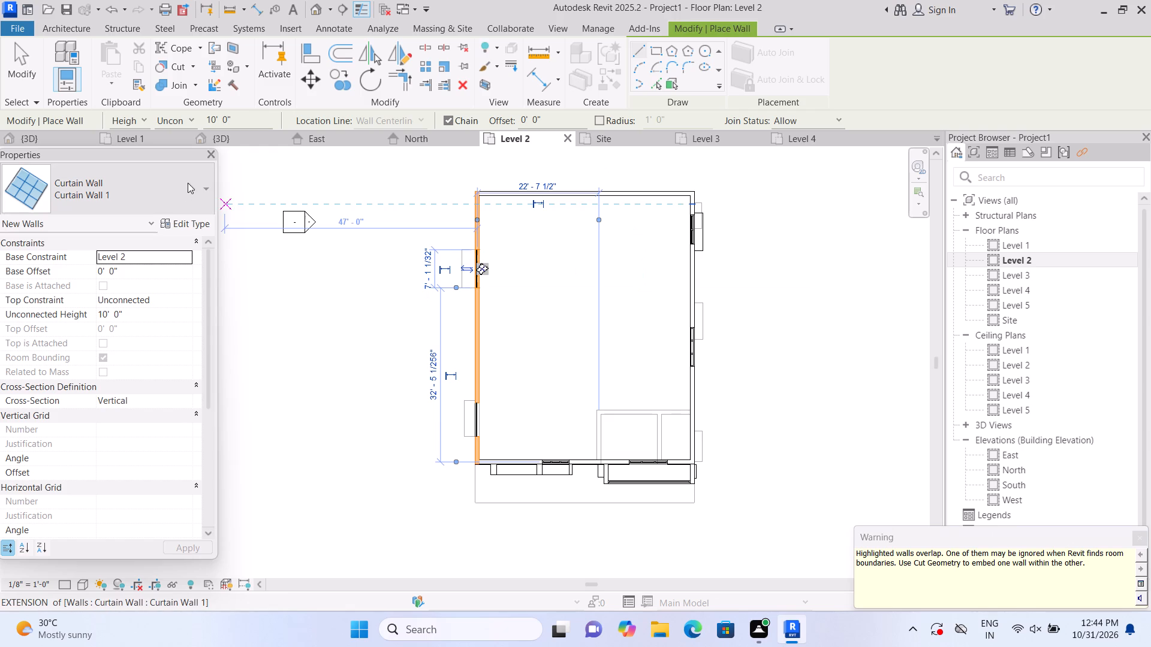
pyautogui.click(191, 59)
pyautogui.click(202, 87)
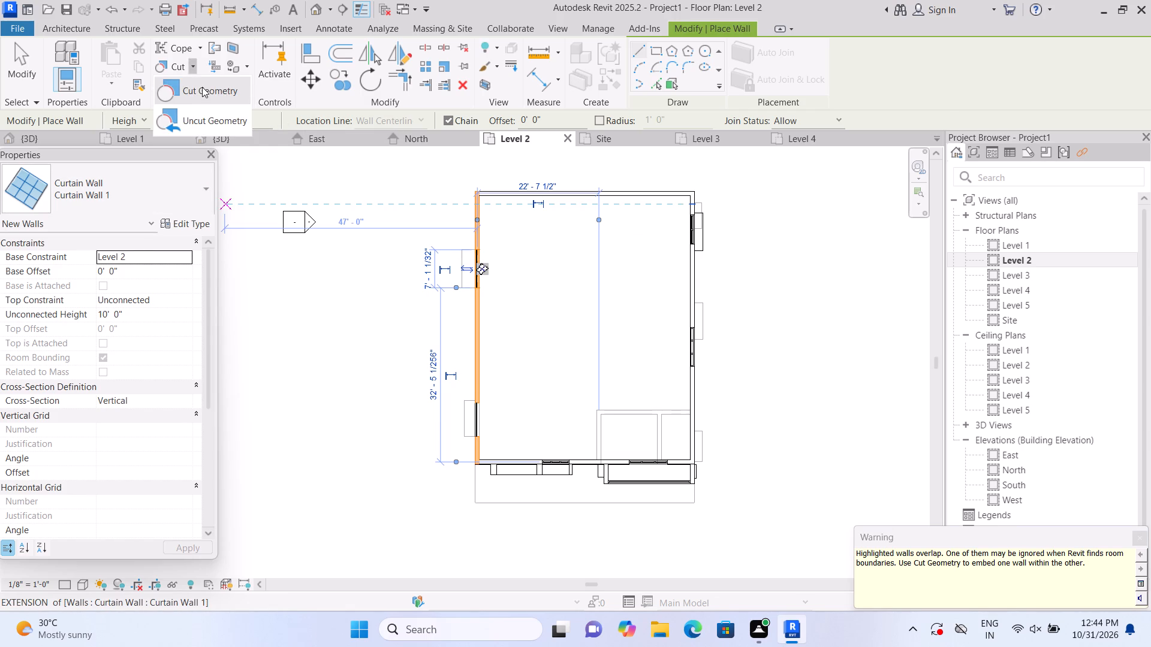
pyautogui.click(478, 226)
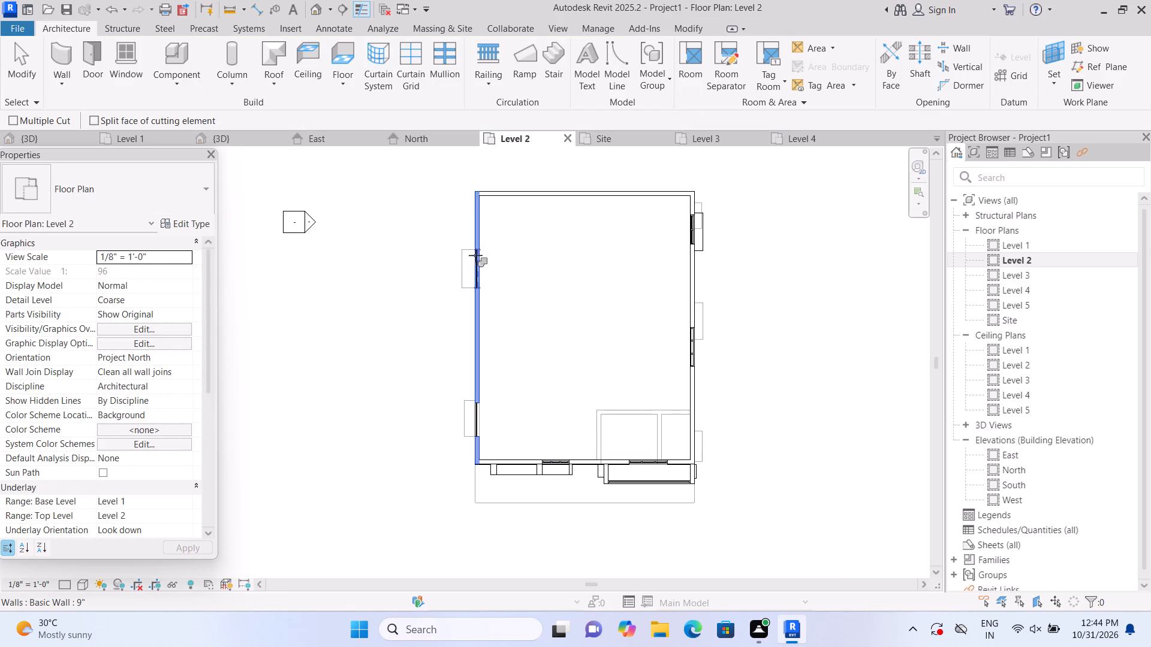
pyautogui.click(477, 262)
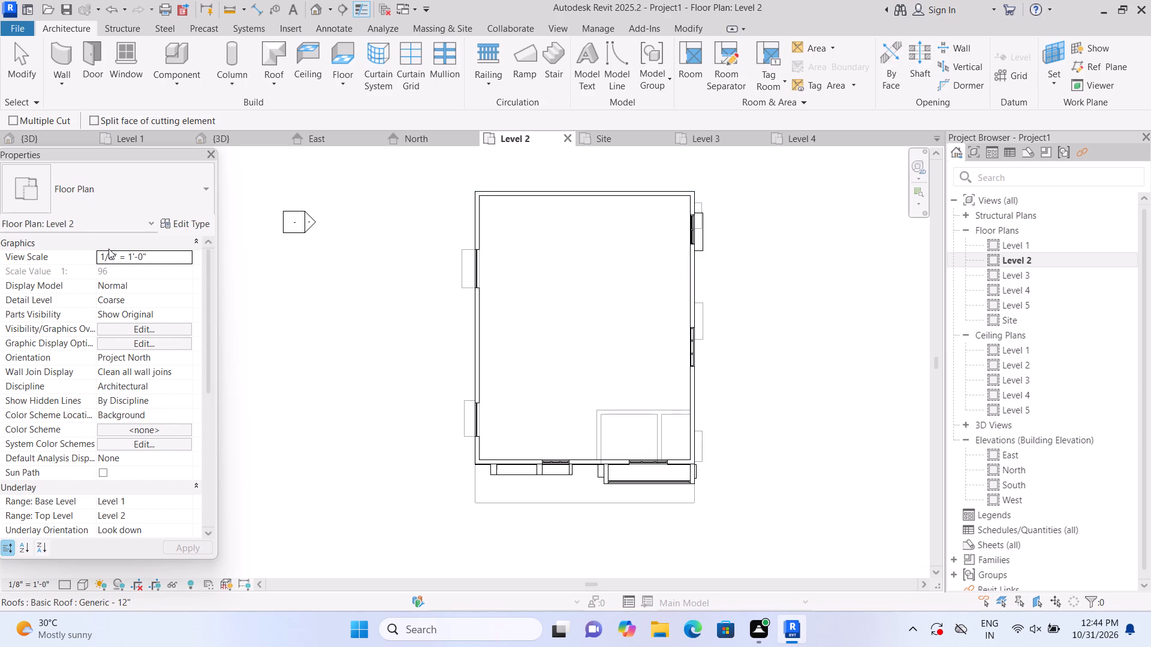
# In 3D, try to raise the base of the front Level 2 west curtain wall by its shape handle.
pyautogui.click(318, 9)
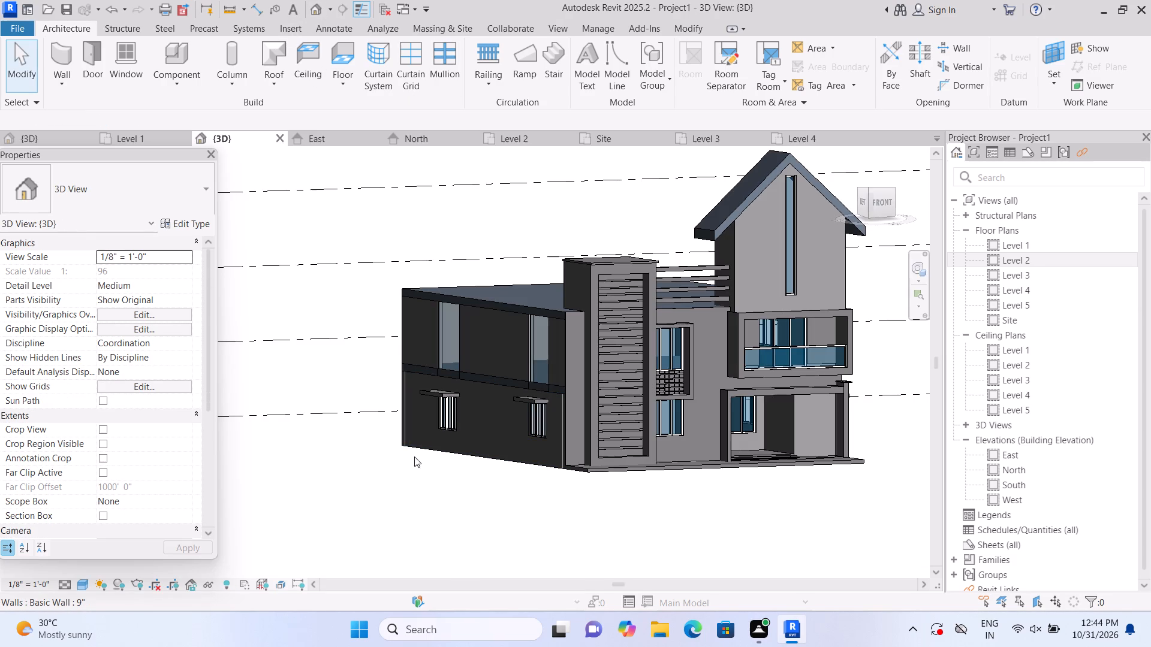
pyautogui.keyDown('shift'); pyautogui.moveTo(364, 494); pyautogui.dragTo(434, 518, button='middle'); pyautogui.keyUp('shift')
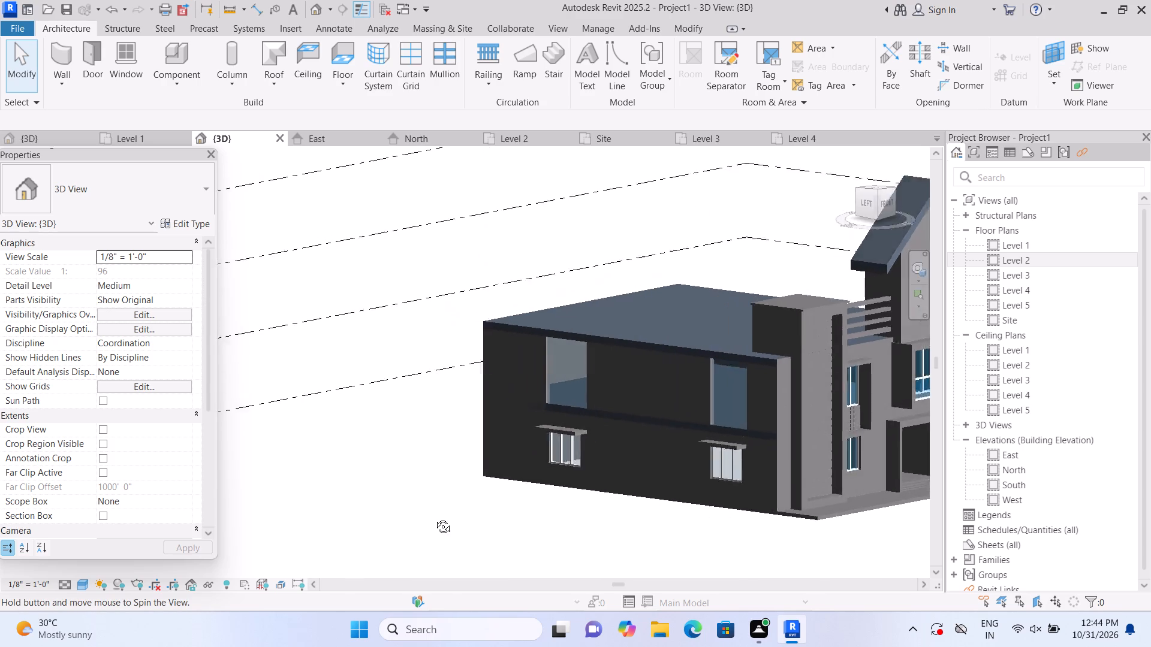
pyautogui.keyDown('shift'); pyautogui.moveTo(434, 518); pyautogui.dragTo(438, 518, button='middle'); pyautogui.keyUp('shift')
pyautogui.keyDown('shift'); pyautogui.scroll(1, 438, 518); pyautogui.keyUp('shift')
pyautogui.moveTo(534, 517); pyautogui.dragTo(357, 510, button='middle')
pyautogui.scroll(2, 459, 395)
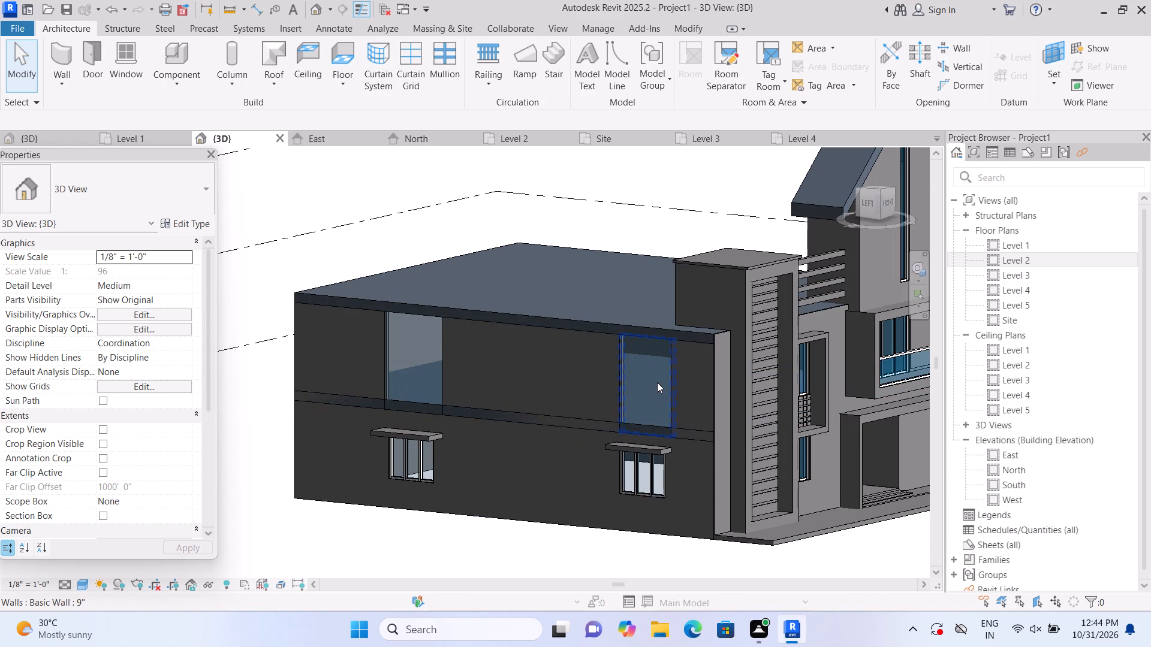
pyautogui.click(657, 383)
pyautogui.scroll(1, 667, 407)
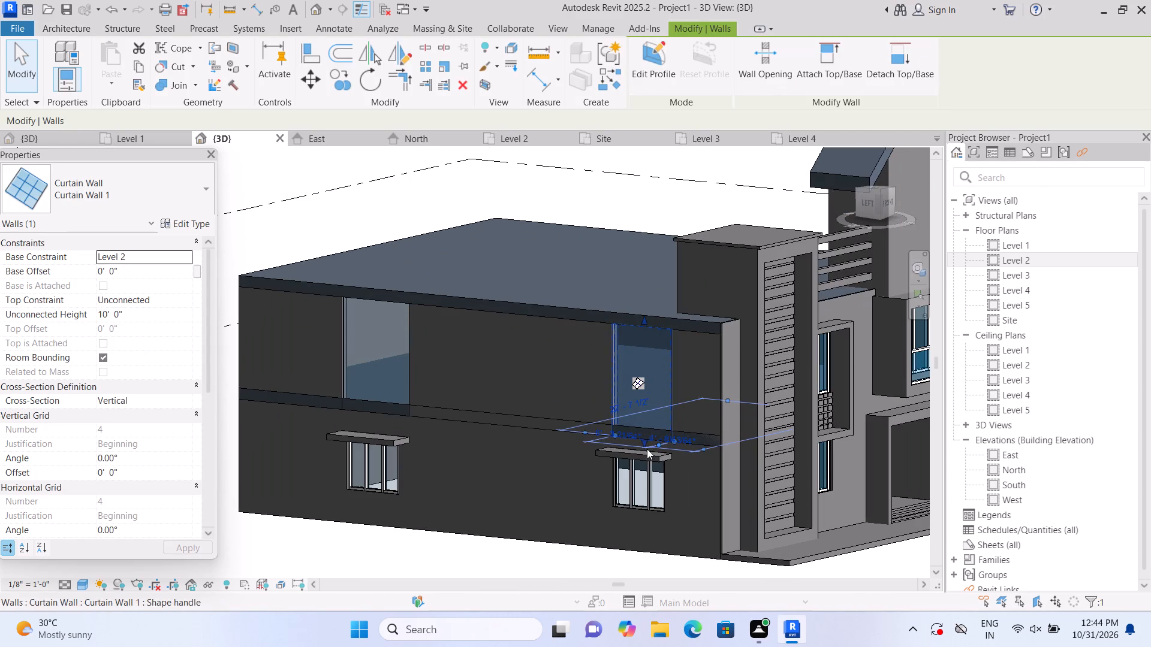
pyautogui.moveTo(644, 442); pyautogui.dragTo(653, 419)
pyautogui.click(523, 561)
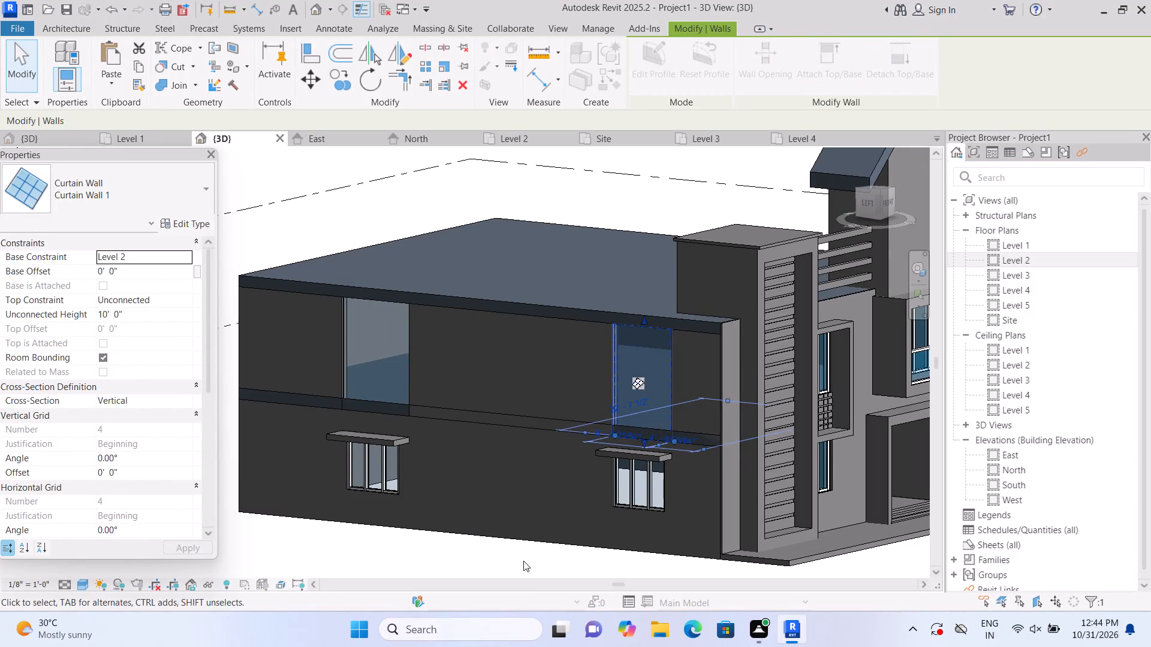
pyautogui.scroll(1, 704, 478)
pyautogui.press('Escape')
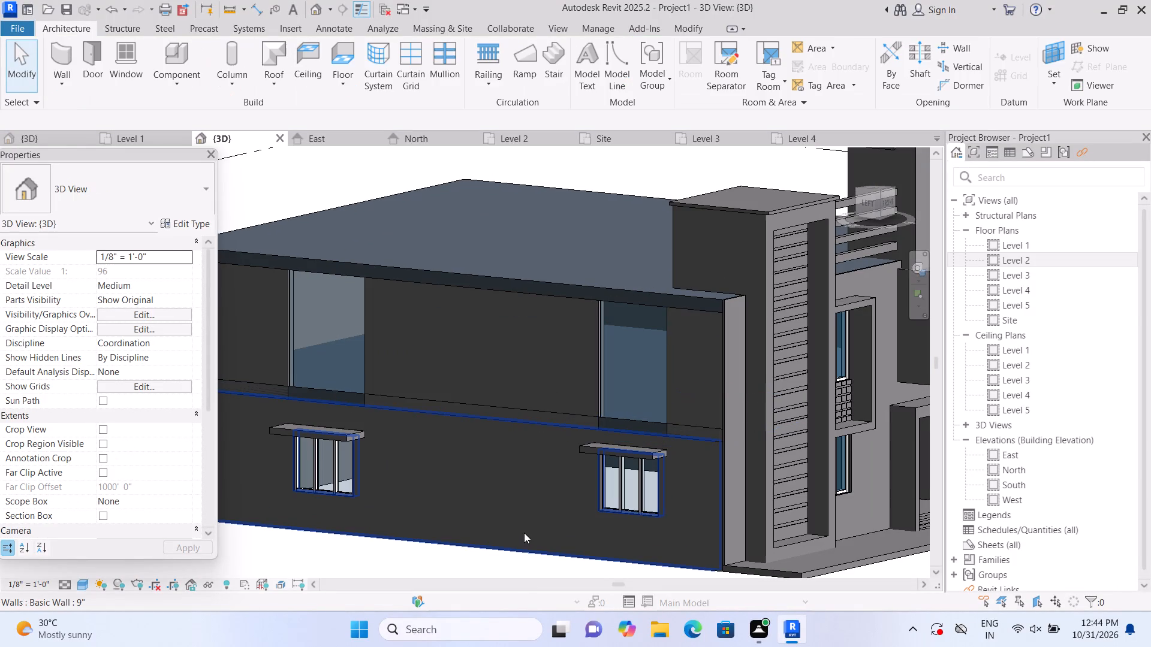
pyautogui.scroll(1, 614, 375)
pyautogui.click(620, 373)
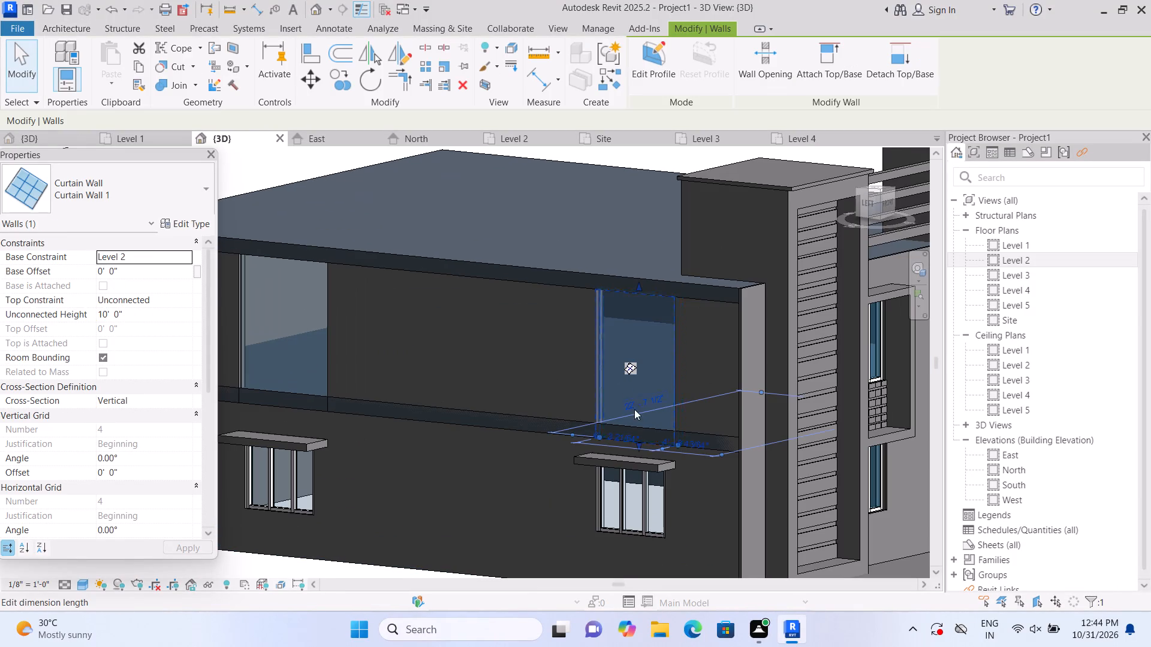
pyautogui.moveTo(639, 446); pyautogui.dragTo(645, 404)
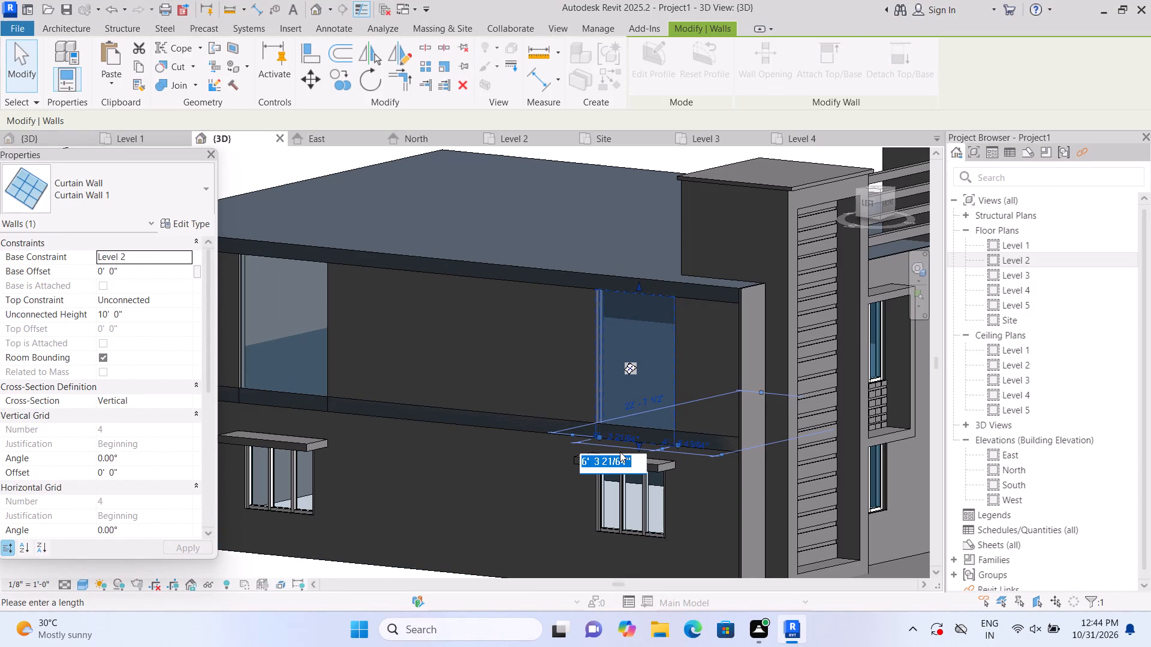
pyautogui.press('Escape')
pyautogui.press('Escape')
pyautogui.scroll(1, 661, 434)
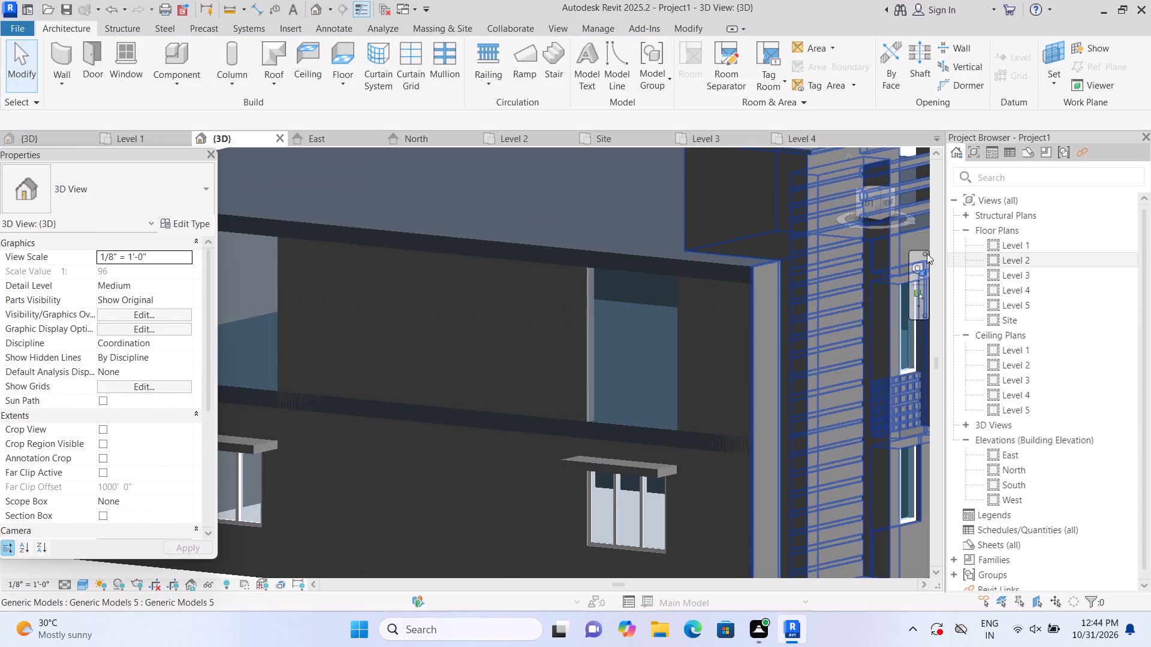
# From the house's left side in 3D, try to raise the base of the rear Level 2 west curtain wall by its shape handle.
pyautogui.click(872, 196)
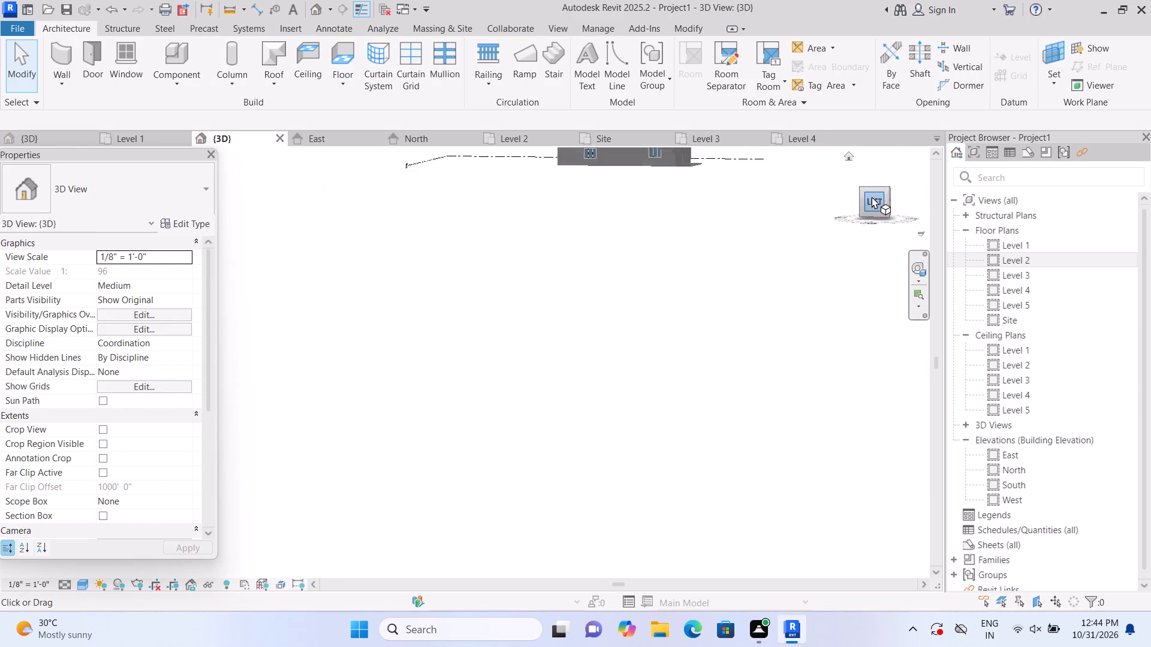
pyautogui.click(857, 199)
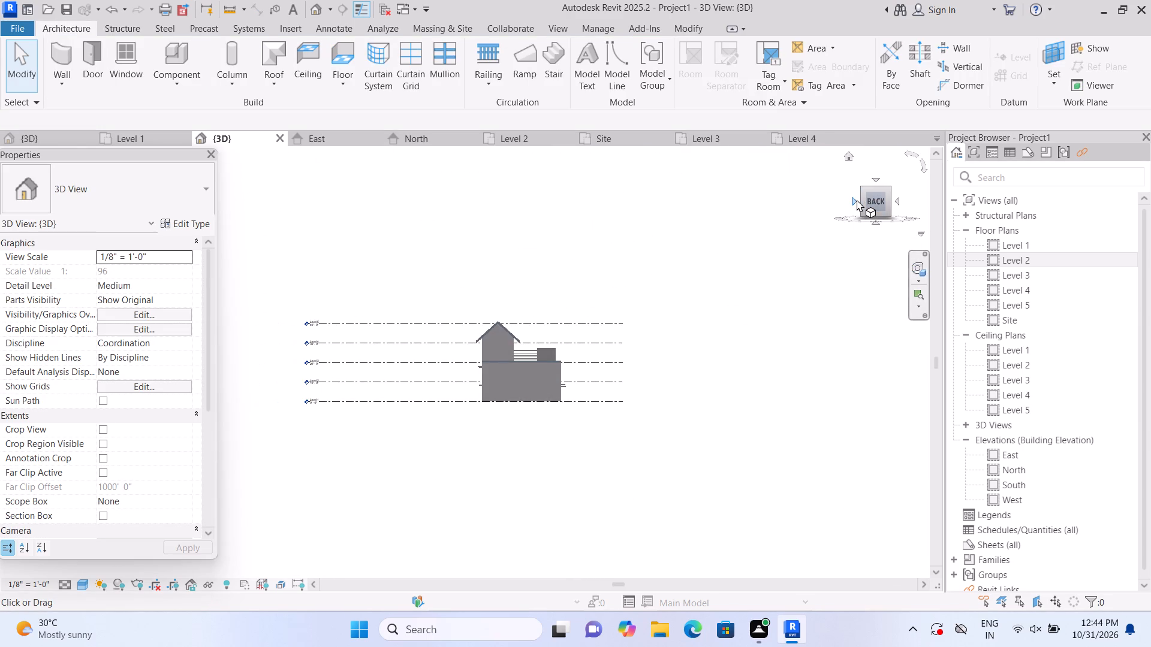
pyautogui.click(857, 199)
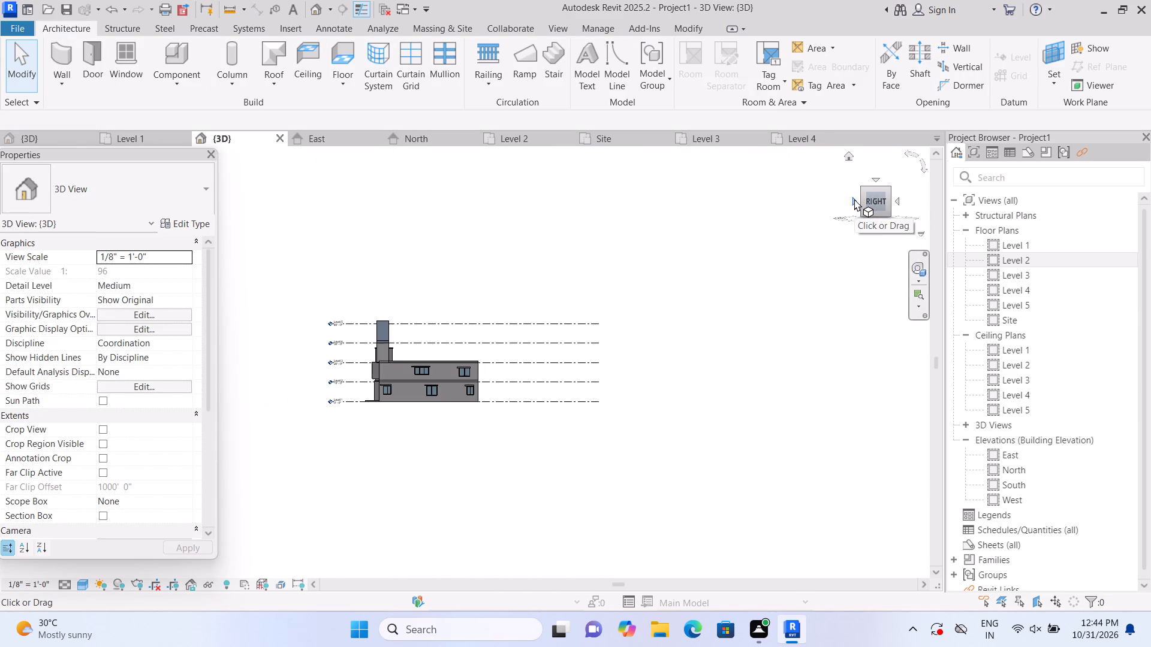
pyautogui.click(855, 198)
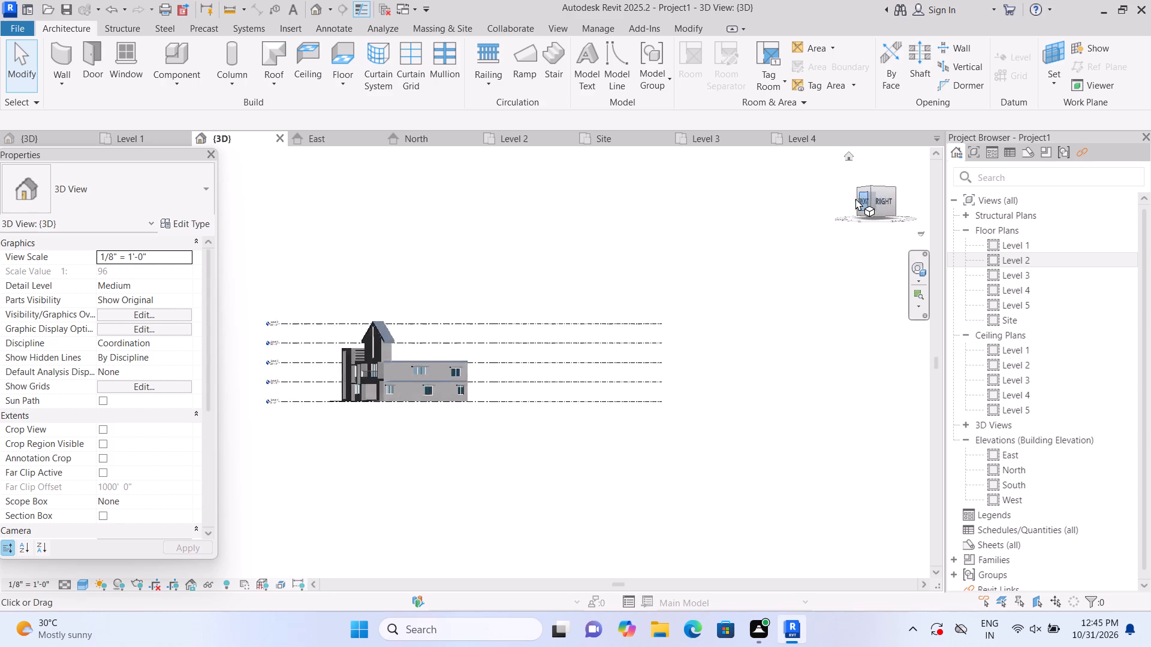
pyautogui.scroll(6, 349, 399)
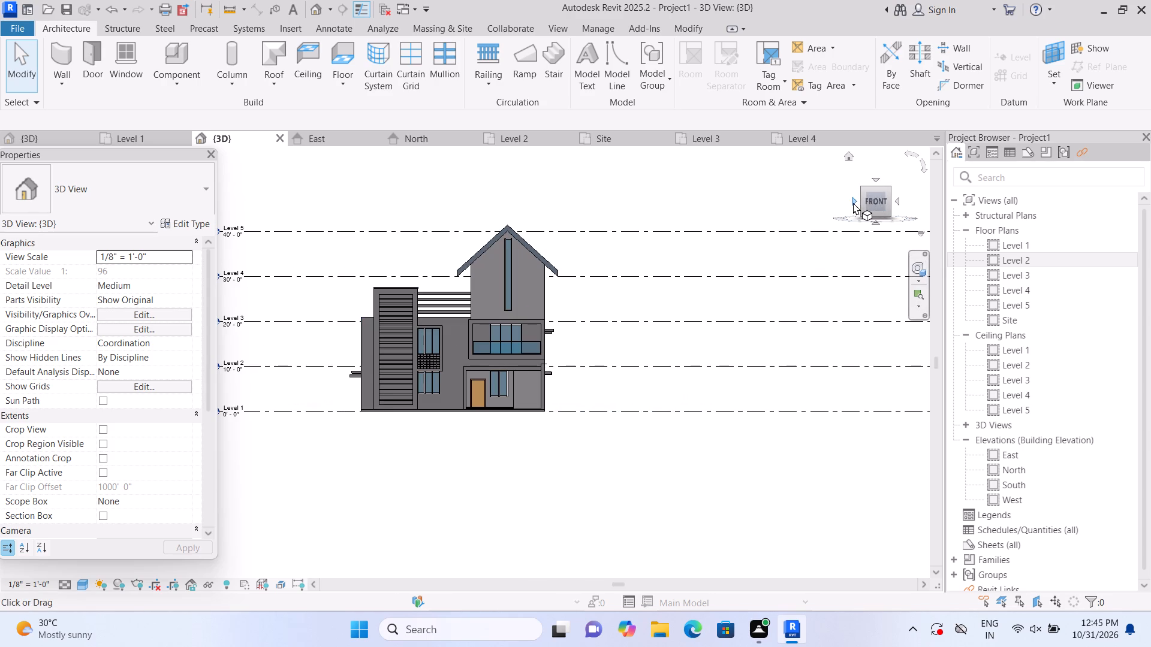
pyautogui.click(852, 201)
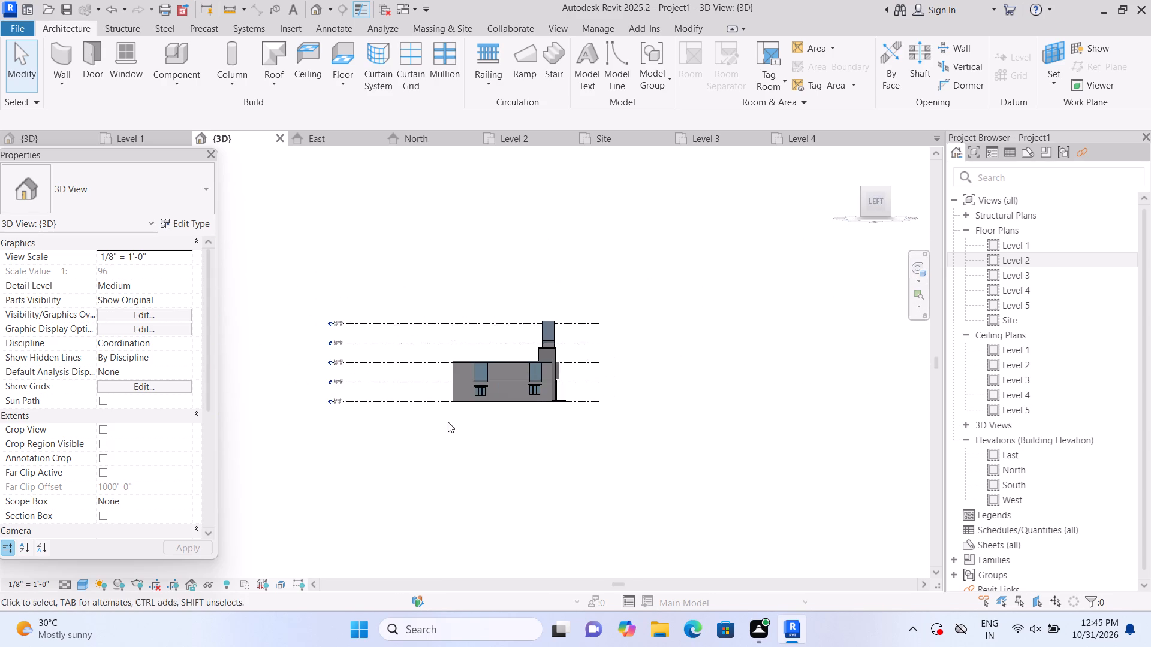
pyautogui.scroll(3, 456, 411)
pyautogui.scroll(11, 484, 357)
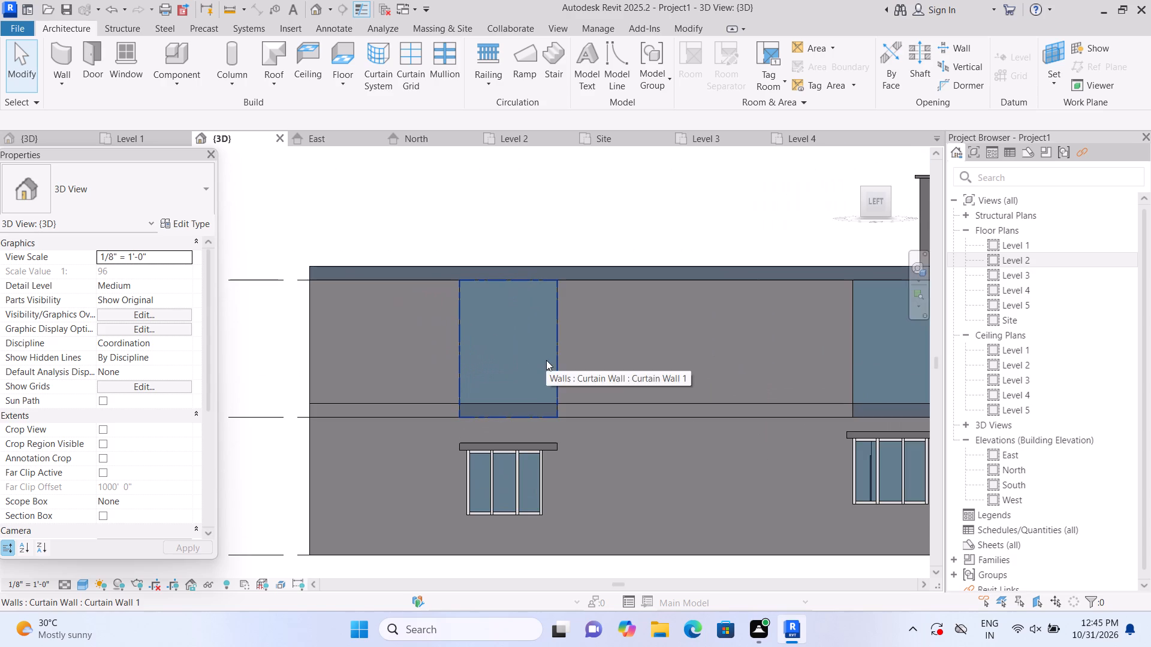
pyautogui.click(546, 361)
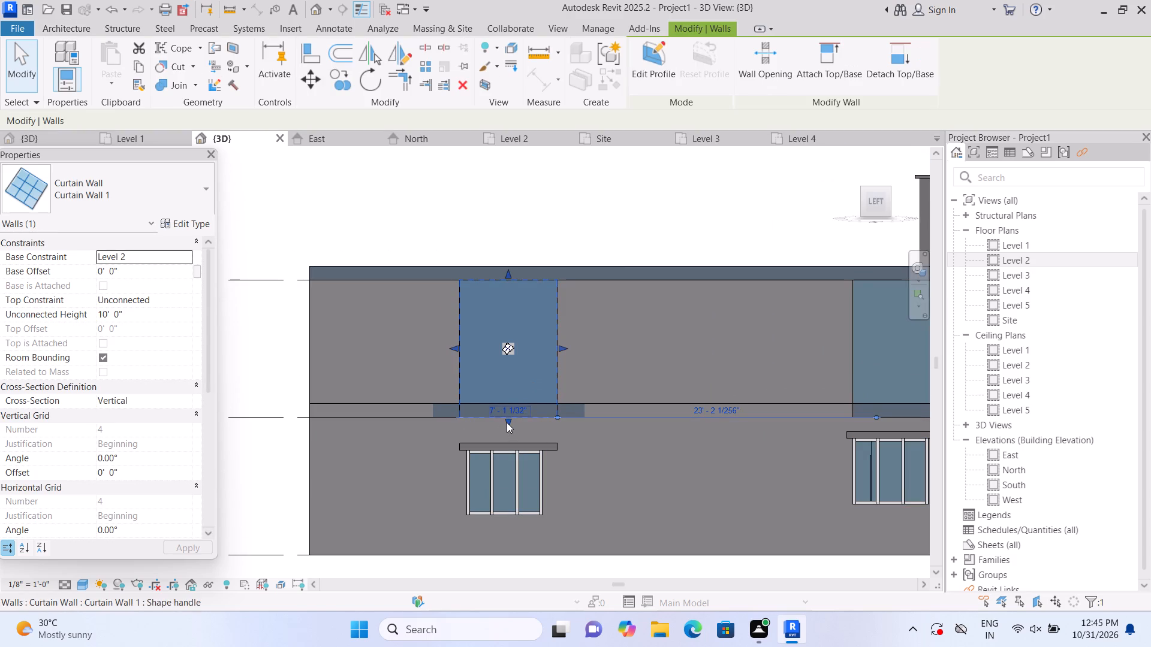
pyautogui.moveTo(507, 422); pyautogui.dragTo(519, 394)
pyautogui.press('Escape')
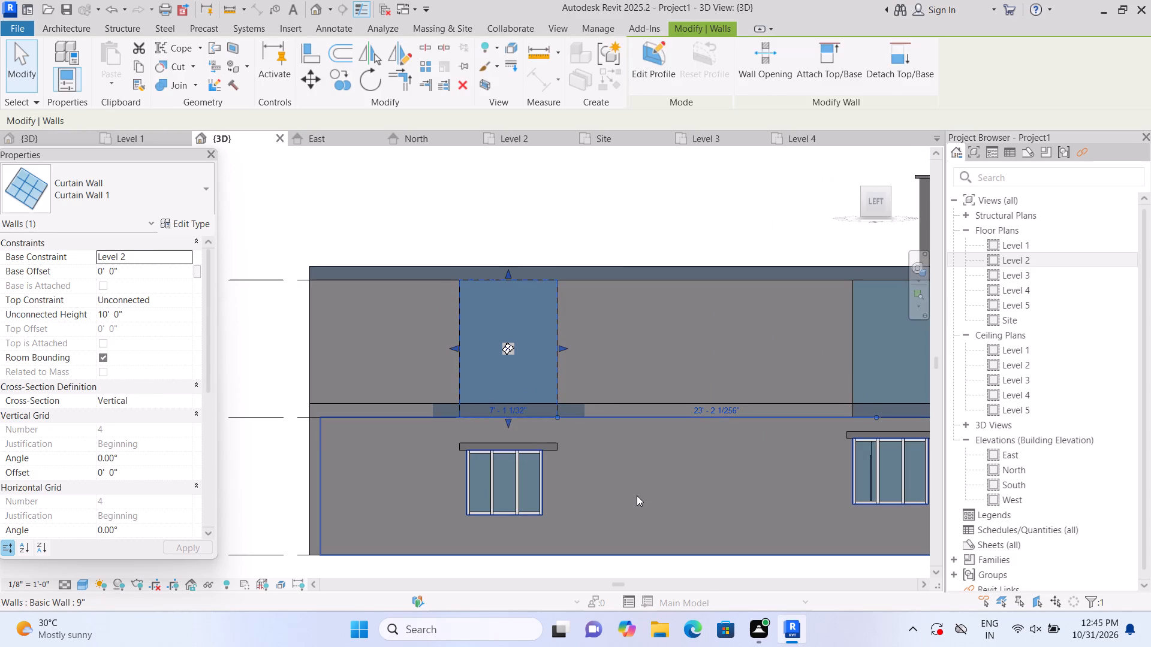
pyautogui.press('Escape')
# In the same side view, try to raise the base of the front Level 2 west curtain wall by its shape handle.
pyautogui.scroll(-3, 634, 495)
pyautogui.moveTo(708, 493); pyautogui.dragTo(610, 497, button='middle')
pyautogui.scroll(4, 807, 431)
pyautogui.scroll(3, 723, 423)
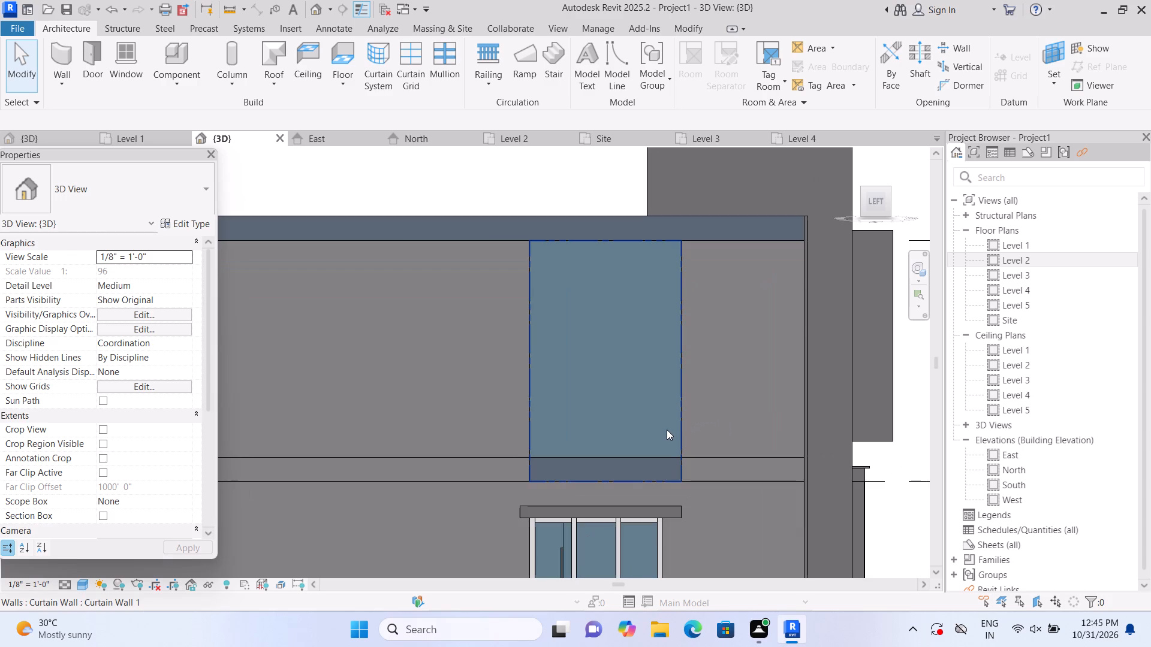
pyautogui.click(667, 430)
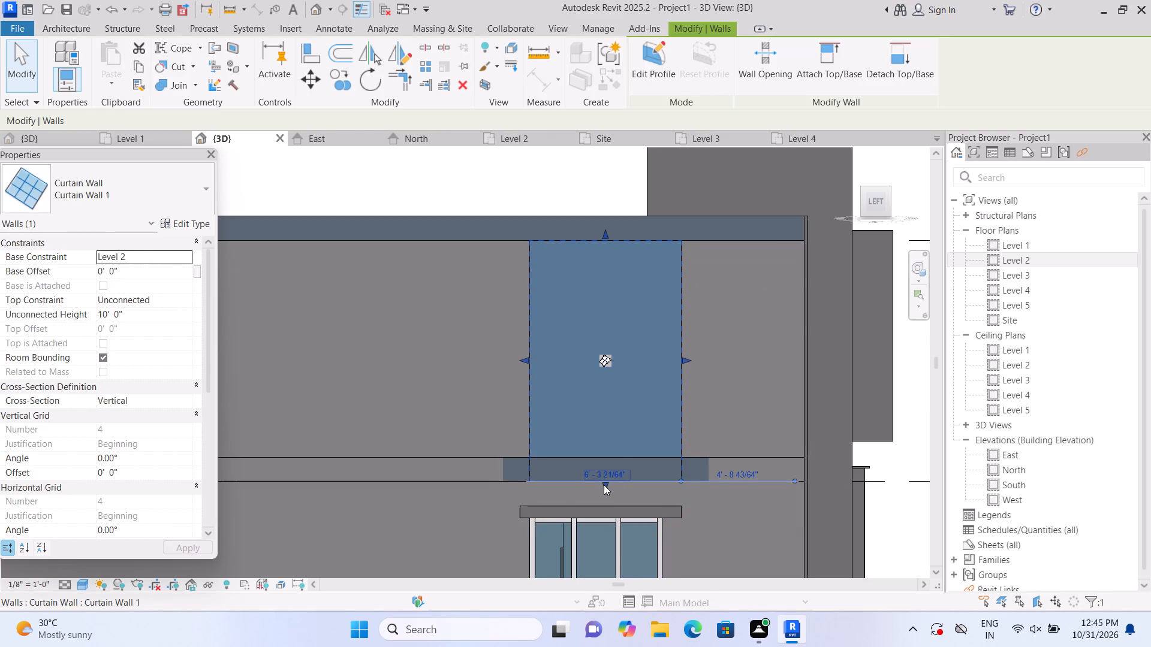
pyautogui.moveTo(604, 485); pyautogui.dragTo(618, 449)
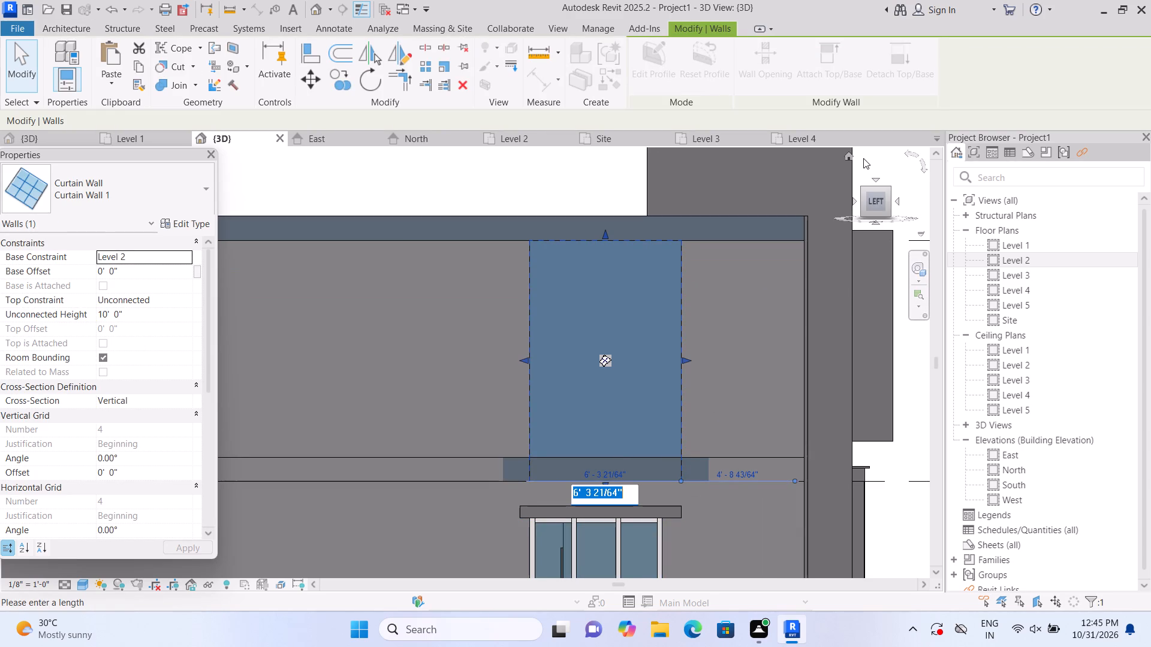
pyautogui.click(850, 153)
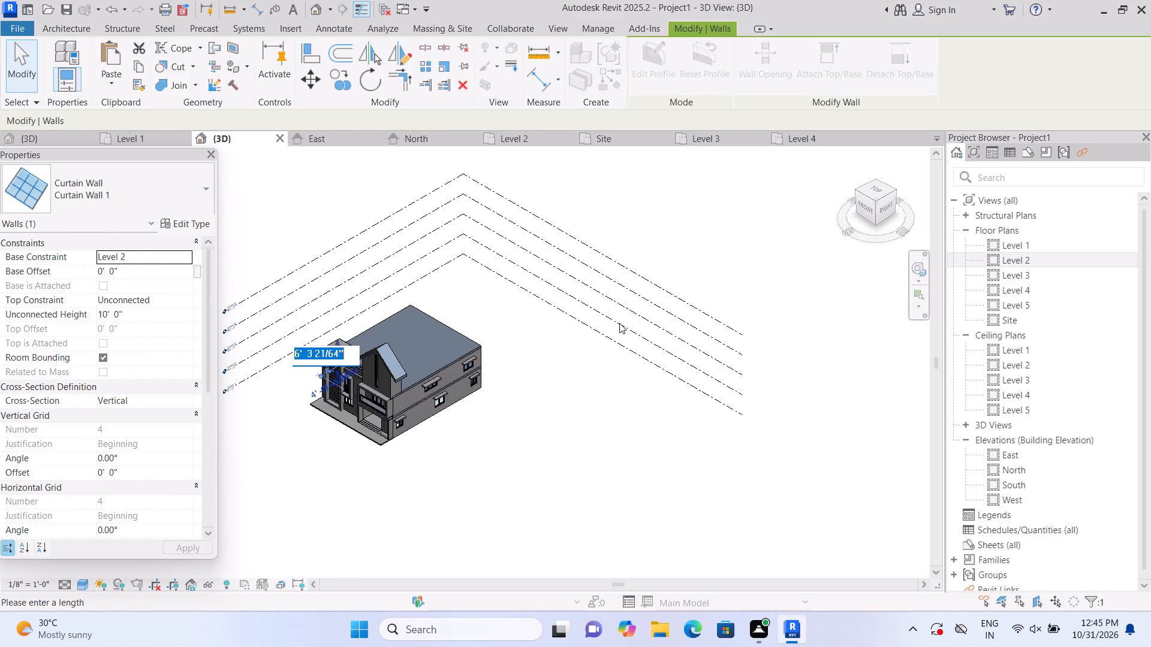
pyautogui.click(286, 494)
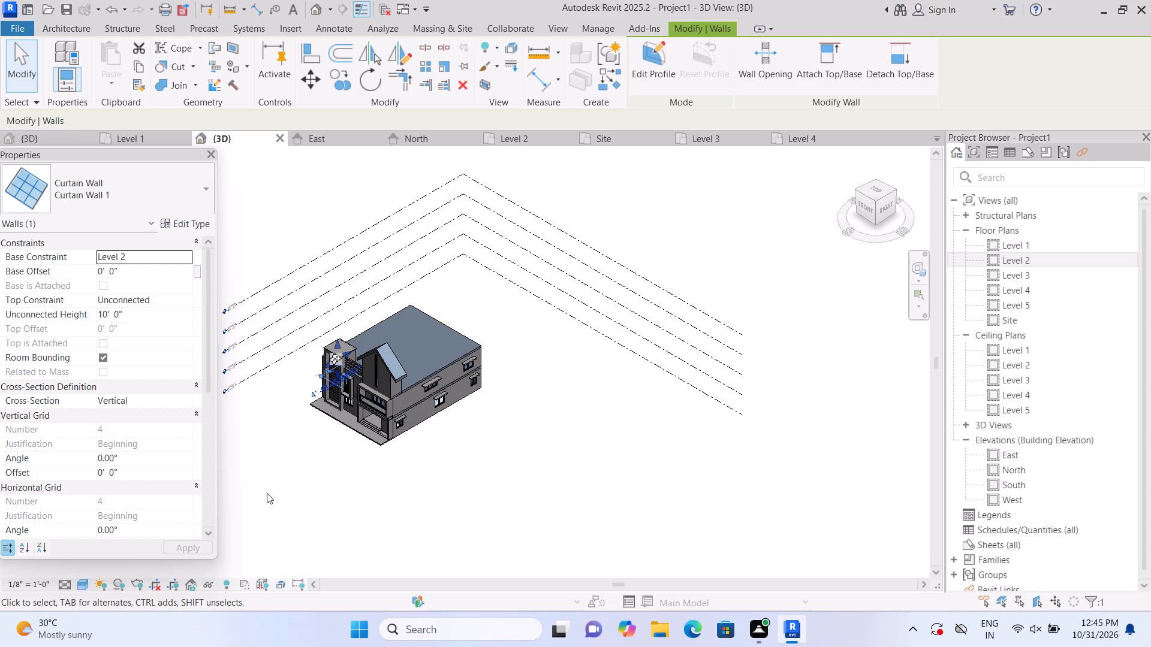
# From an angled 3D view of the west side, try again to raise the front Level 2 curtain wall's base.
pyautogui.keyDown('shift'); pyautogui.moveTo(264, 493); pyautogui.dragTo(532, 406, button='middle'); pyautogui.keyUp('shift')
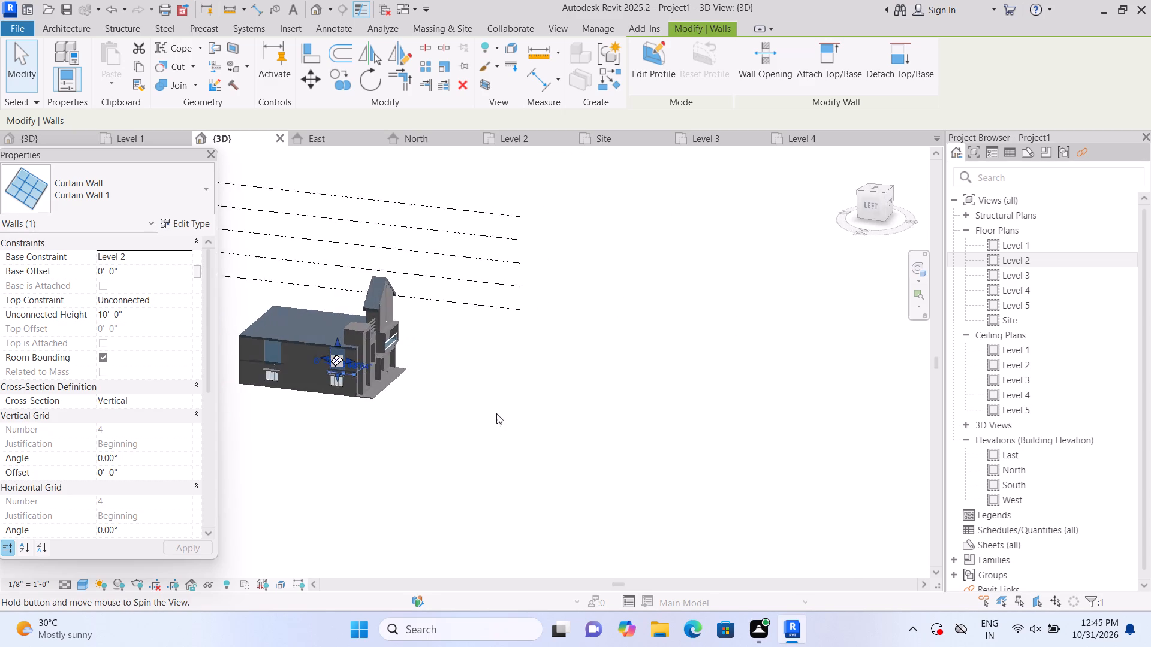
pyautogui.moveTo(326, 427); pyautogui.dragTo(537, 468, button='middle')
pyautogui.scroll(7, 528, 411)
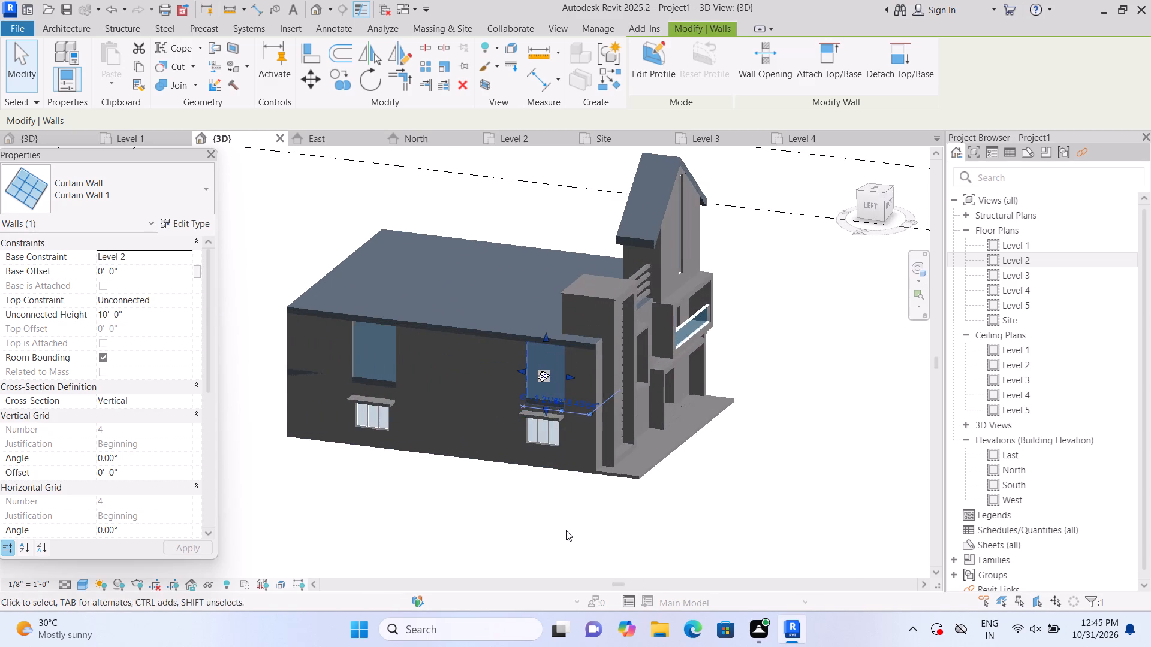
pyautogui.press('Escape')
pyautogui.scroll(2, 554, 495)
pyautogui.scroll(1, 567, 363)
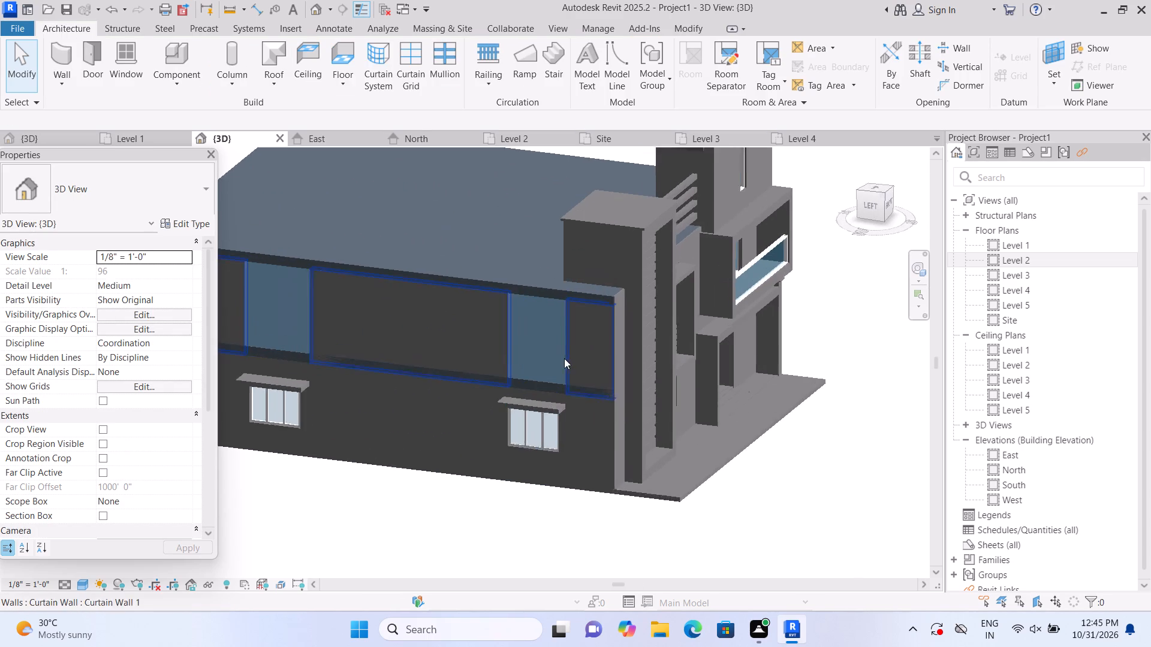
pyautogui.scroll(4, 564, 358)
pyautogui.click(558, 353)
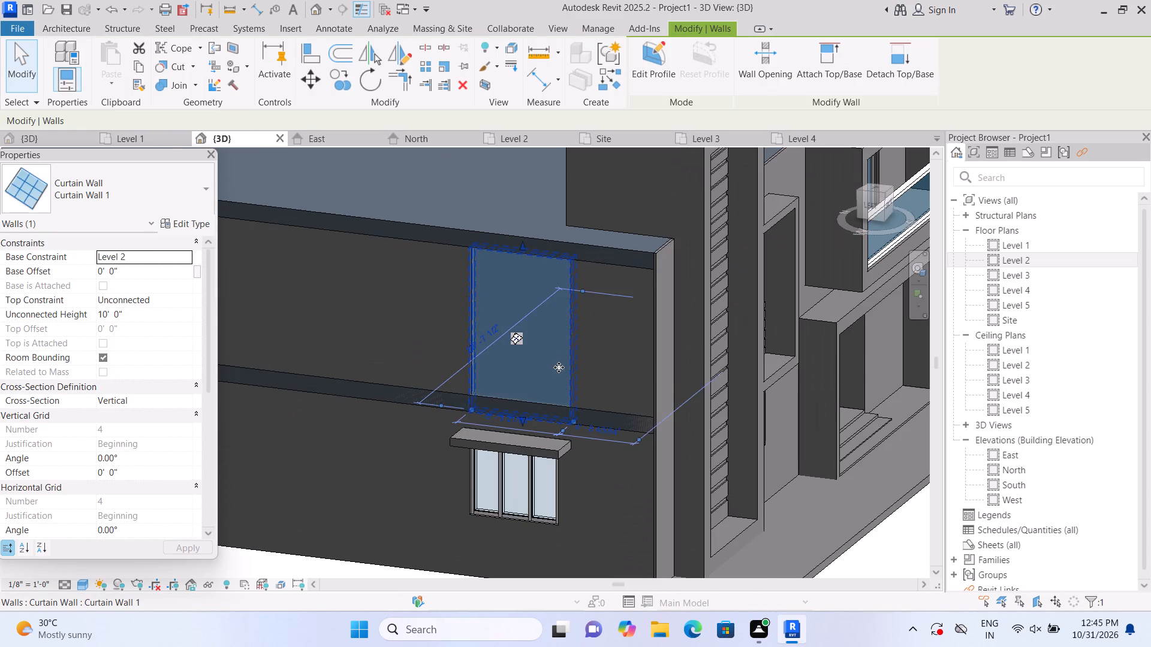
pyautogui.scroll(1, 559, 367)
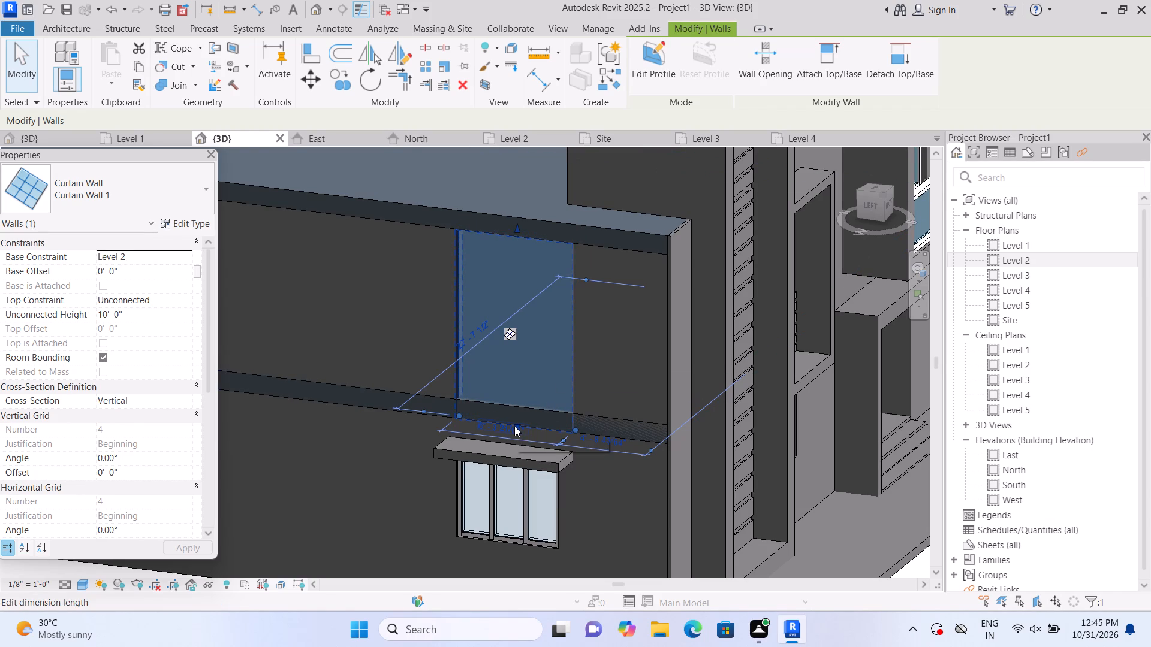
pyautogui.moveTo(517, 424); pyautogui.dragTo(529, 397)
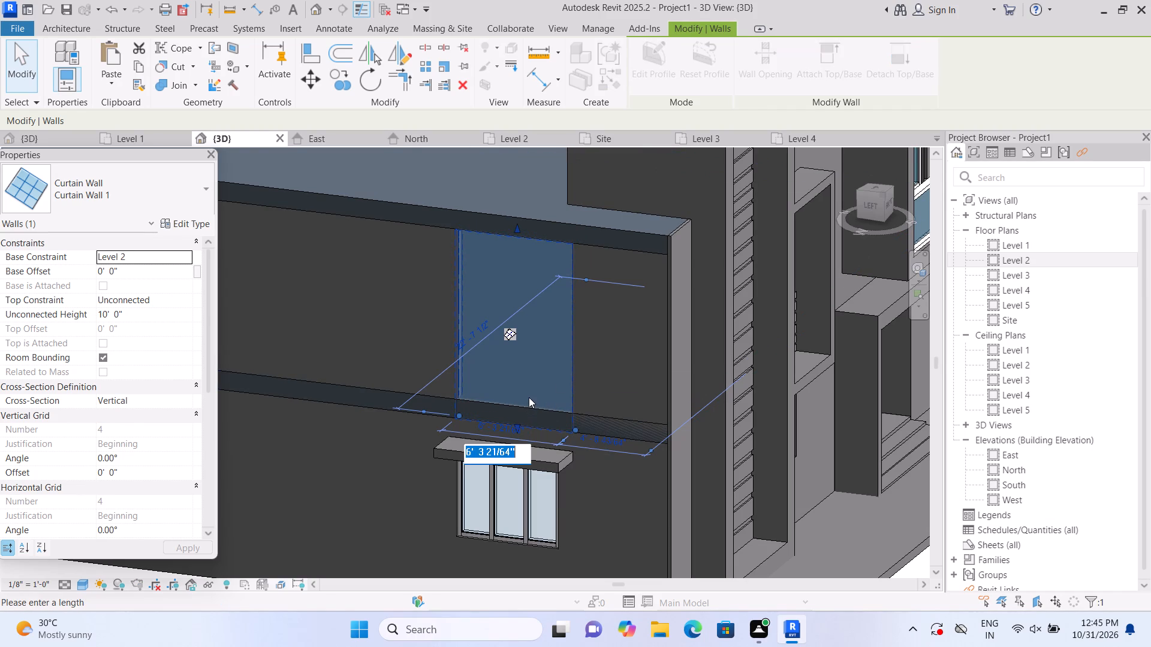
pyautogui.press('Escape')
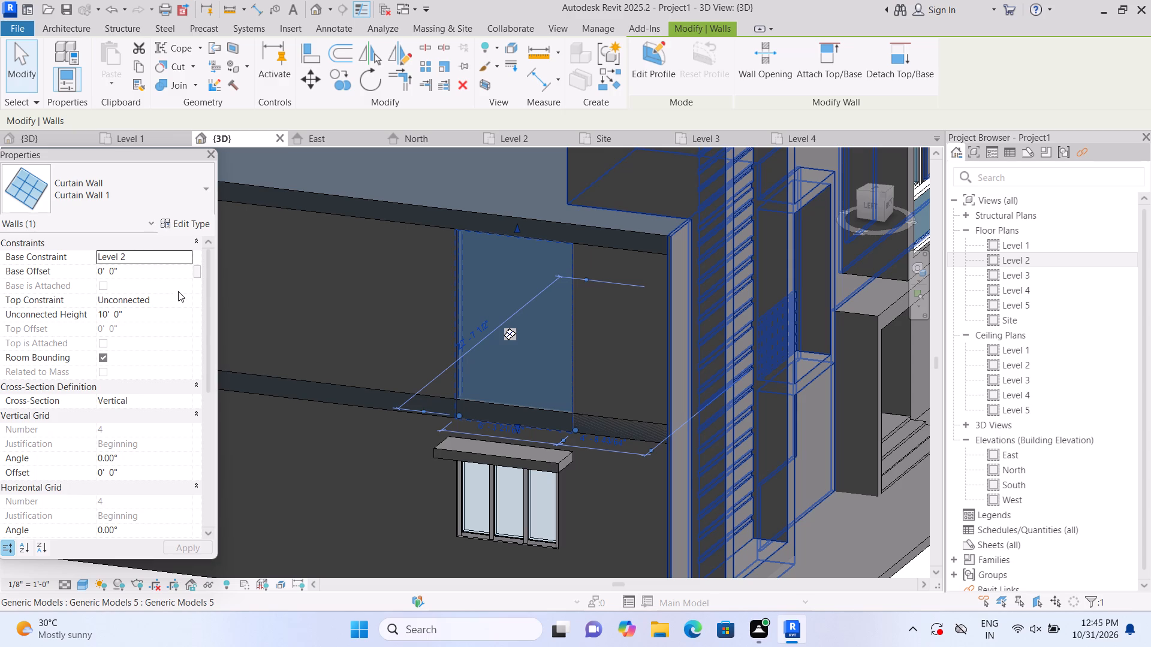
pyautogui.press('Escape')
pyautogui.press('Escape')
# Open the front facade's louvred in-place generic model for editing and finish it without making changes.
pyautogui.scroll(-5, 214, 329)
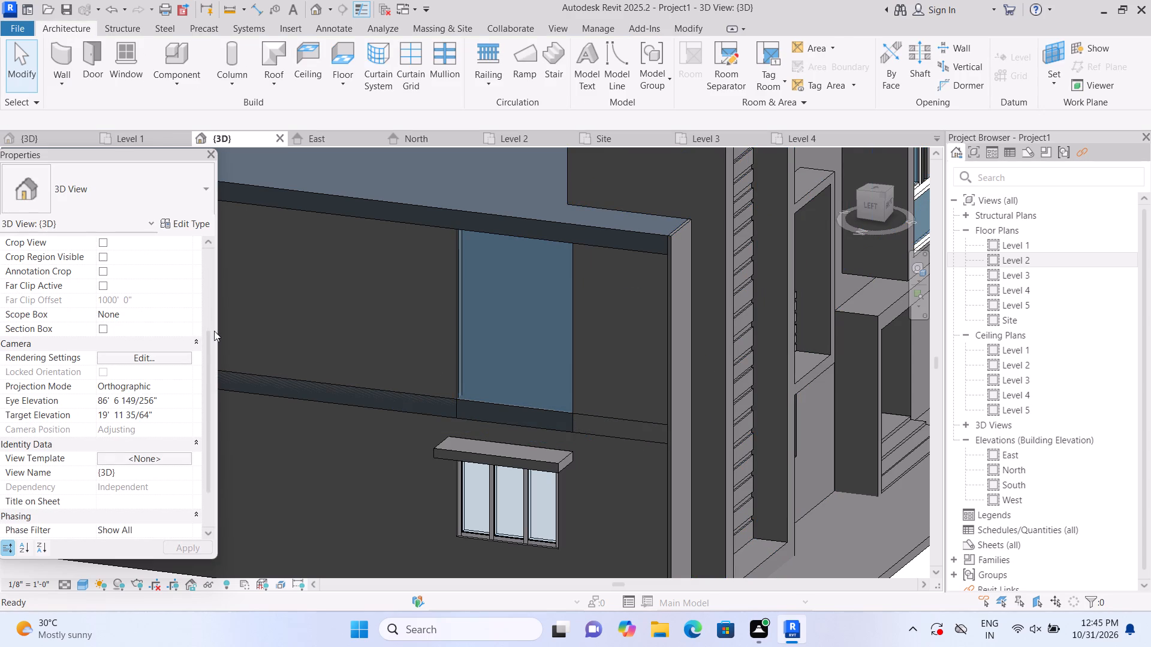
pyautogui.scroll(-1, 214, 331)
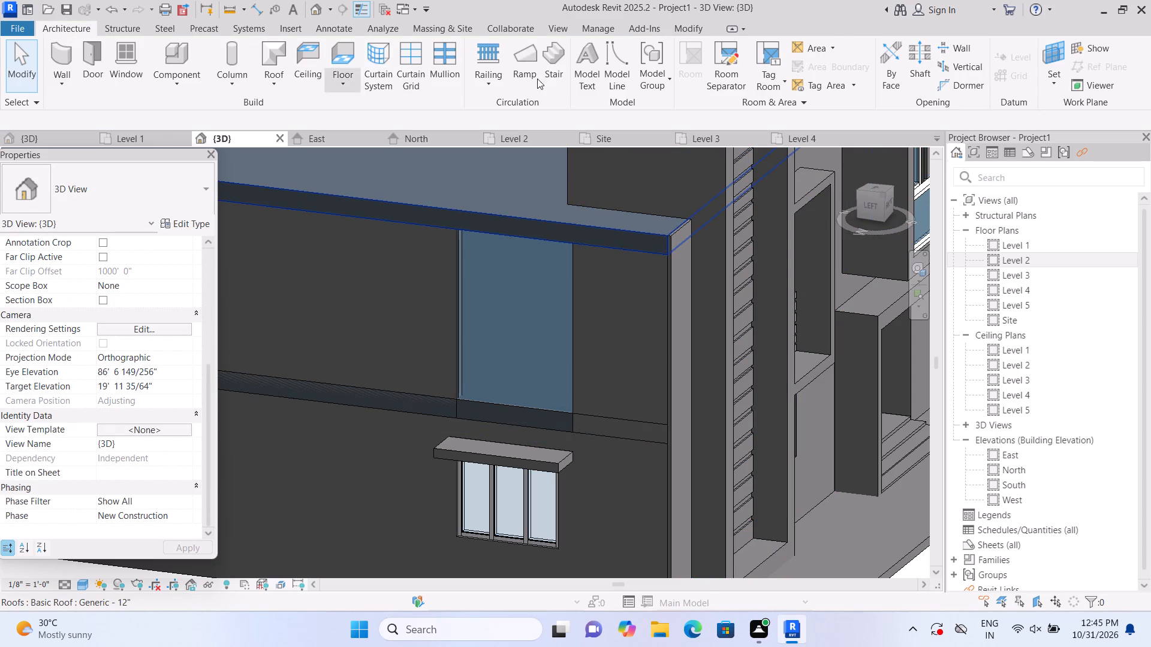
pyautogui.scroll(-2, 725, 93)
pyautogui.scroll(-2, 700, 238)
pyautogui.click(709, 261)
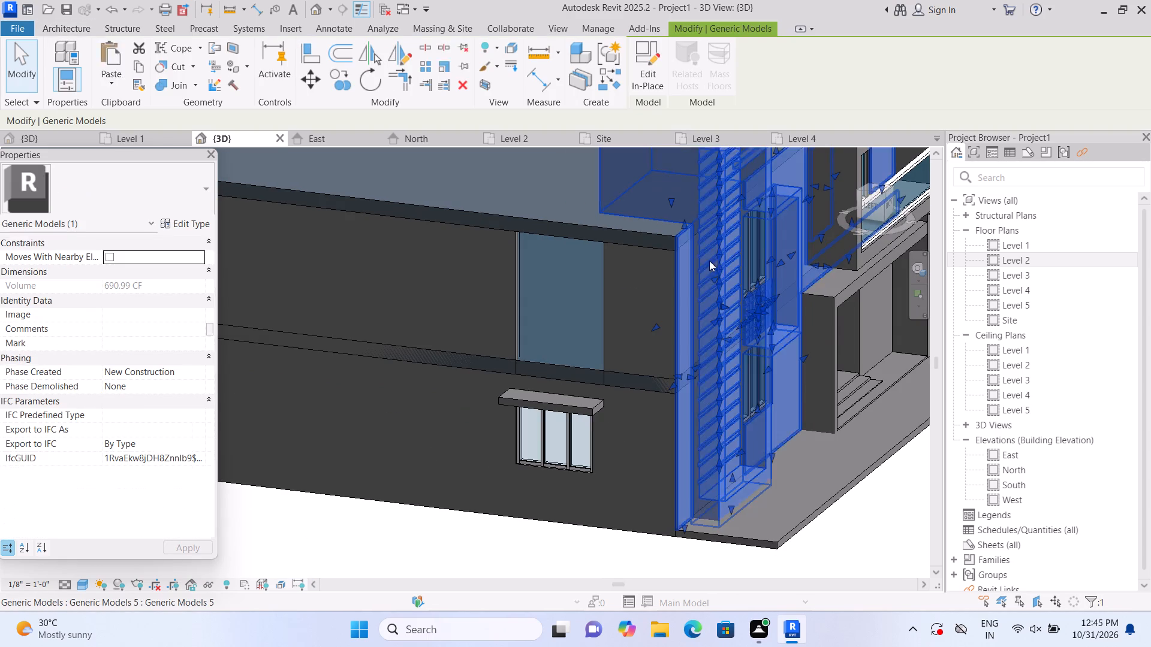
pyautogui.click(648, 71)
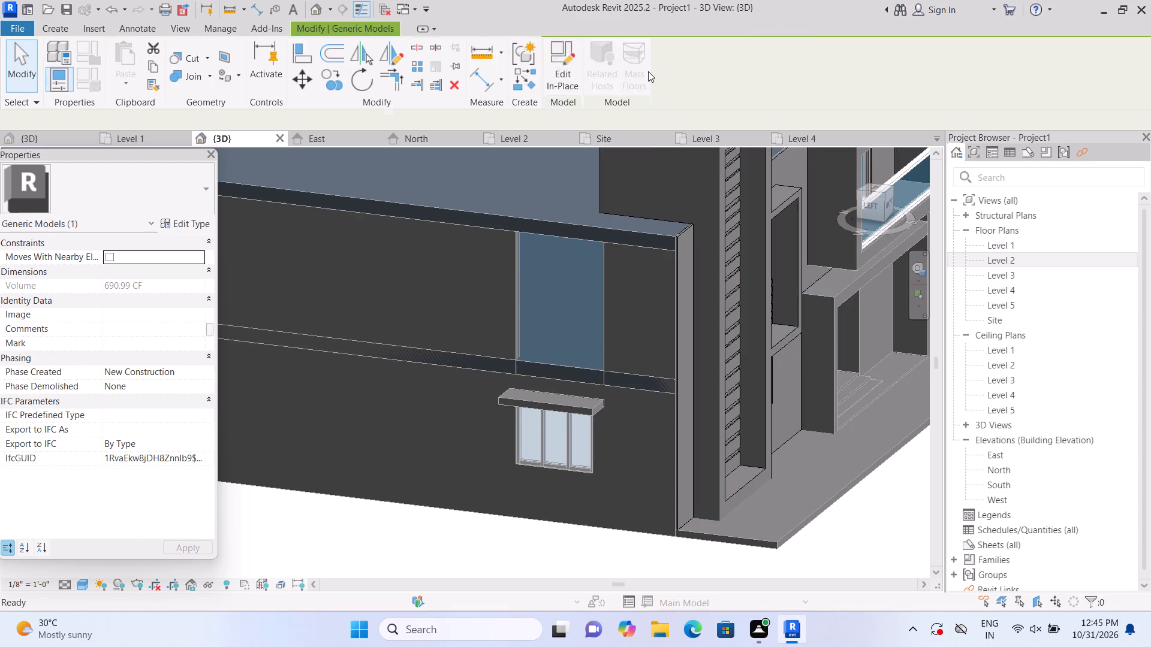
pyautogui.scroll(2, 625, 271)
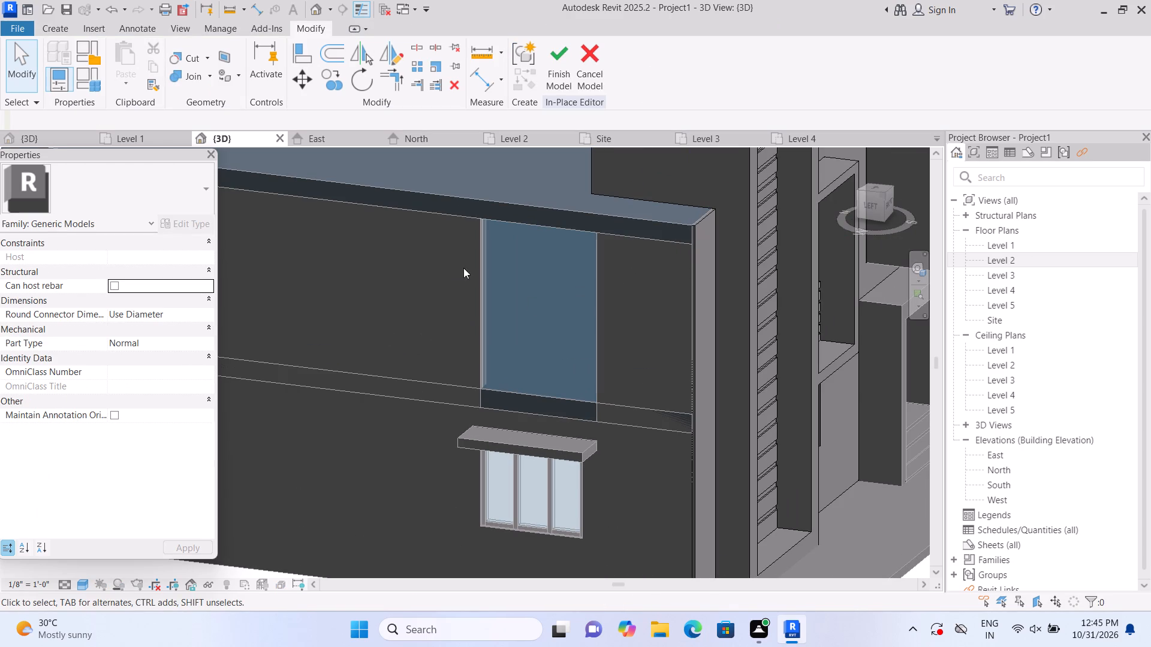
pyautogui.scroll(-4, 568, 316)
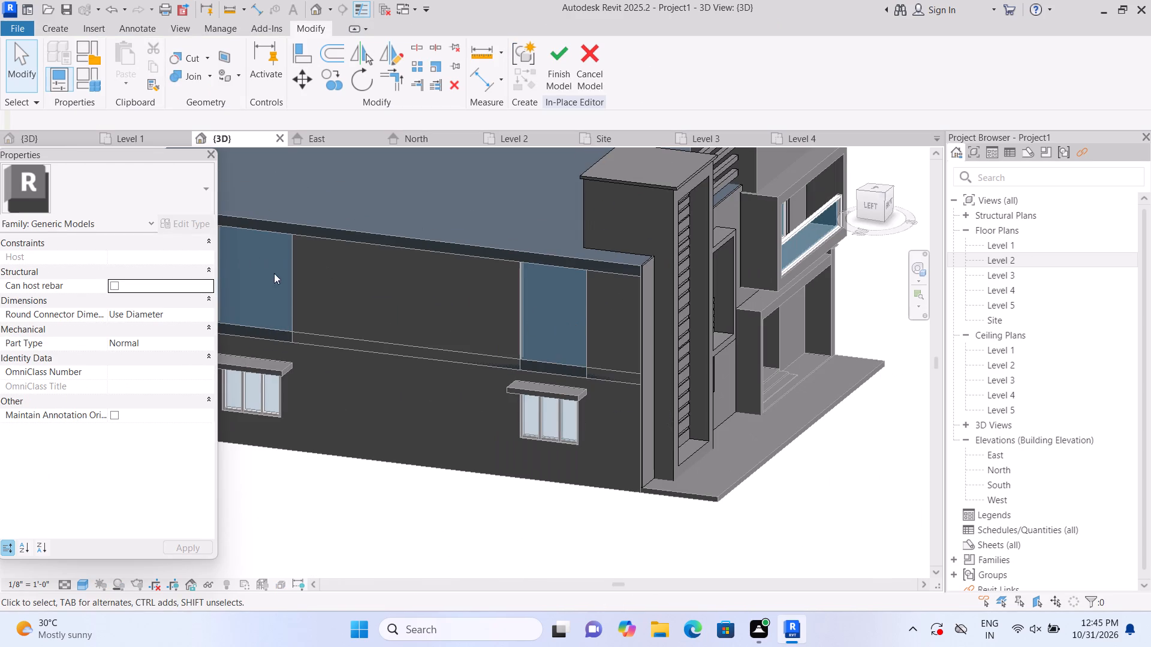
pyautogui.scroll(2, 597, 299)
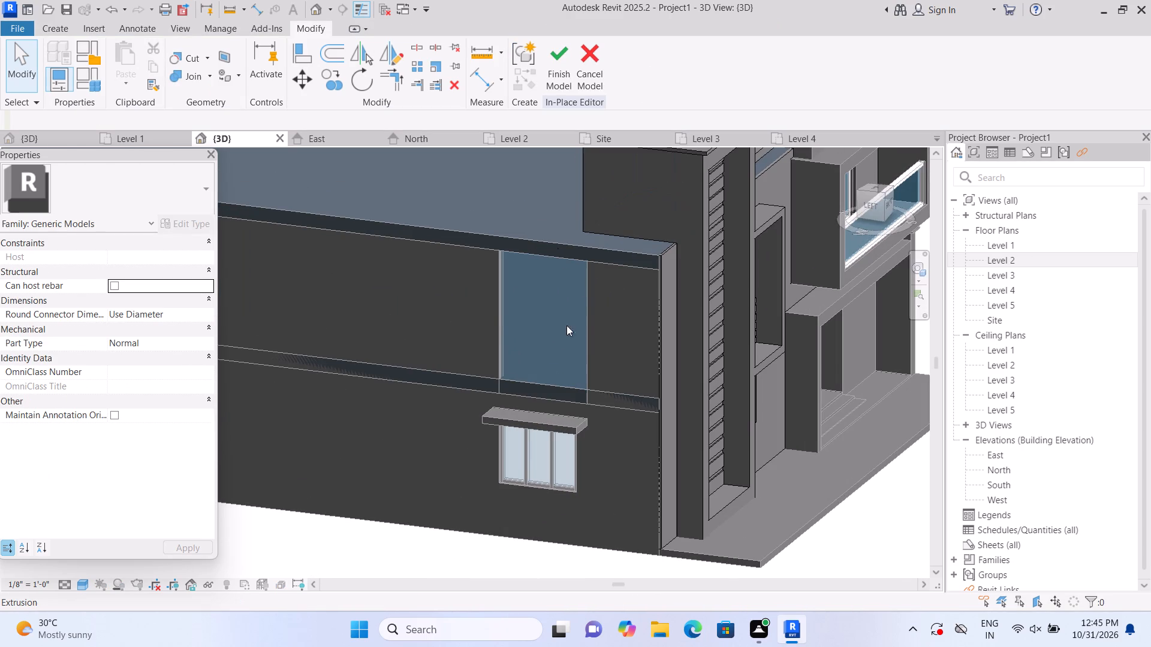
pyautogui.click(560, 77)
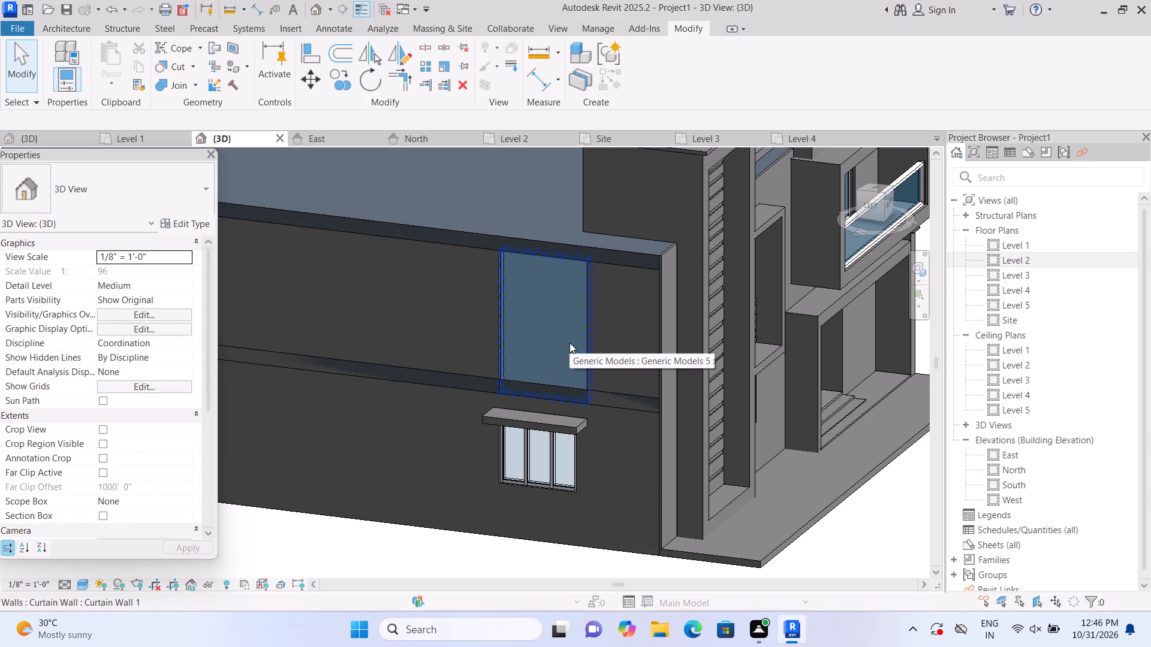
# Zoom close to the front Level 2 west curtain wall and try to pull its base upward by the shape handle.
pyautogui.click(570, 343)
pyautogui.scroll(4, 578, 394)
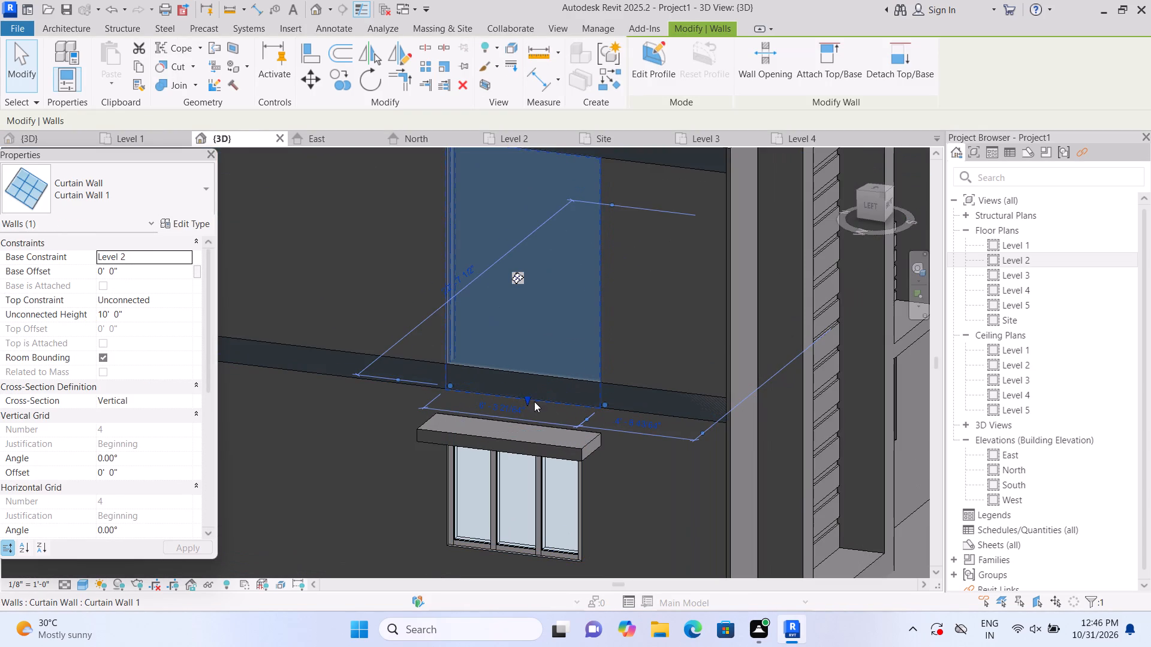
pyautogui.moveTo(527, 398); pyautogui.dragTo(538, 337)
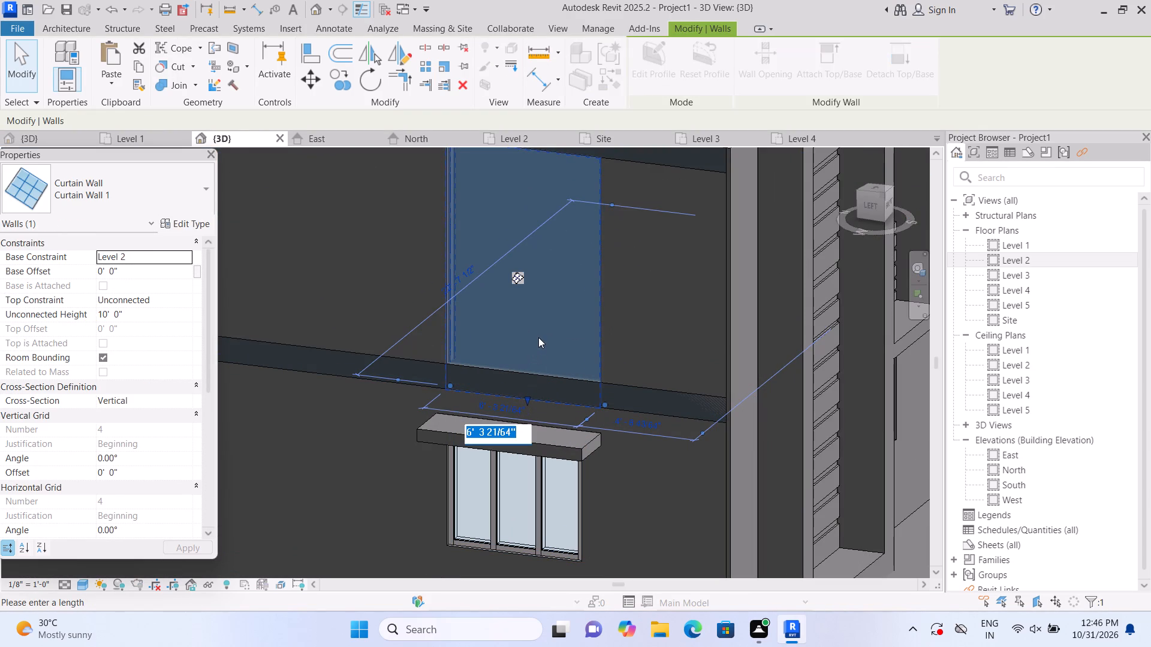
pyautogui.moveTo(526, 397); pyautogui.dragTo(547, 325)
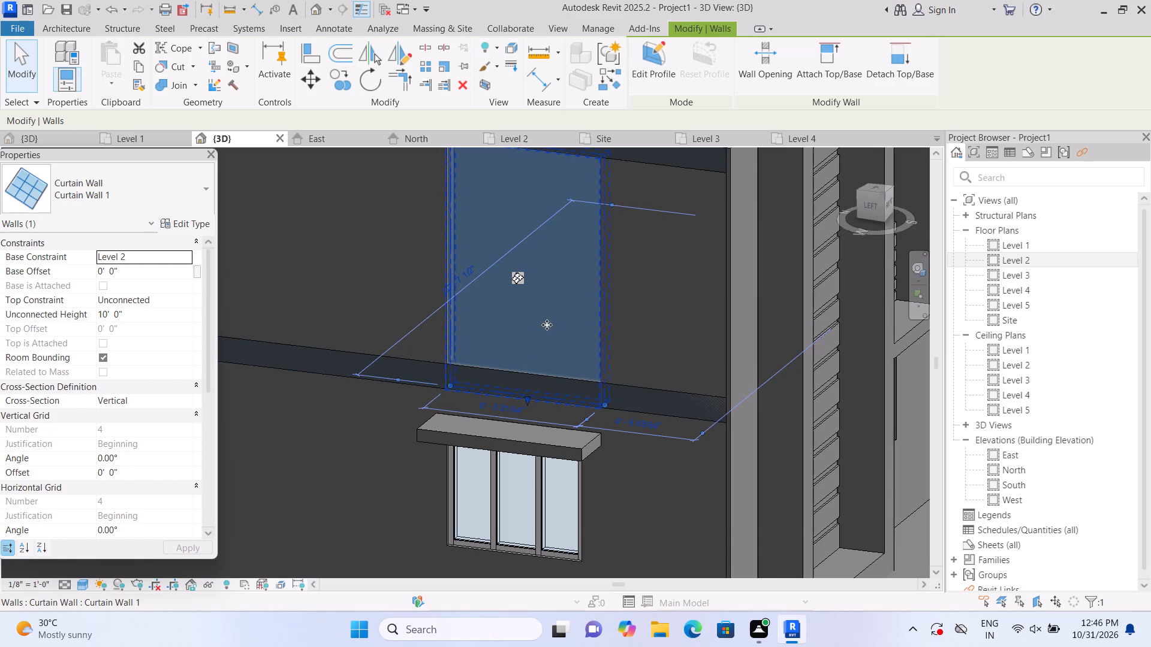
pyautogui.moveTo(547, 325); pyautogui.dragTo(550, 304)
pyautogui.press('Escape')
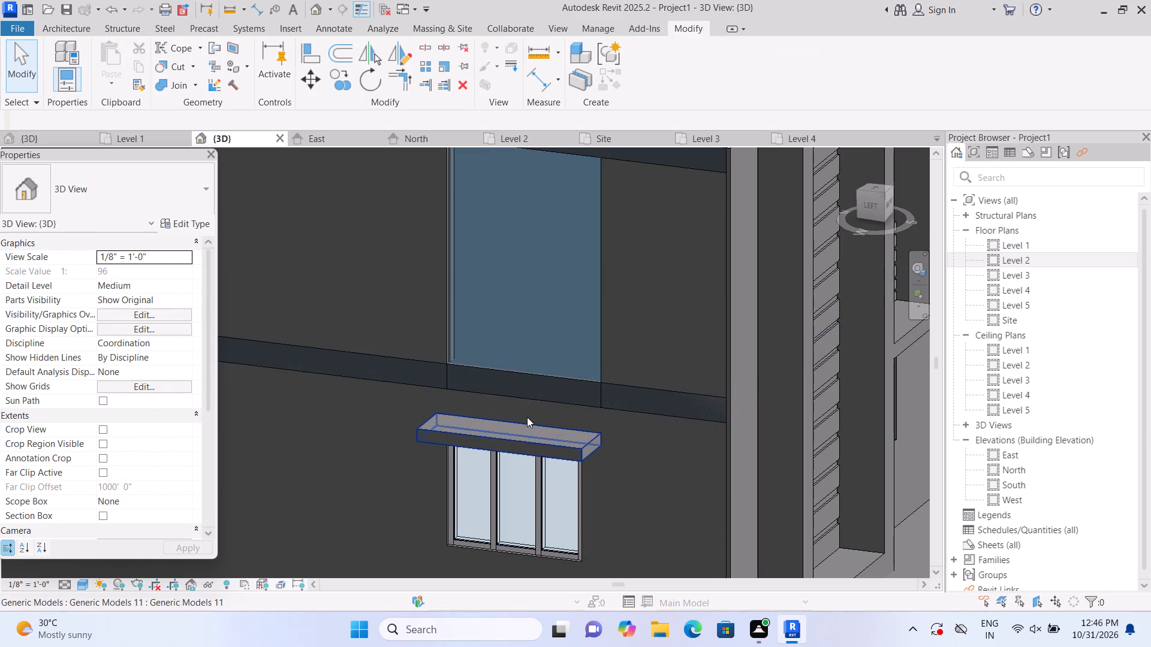
# Raise the base of the front Level 2 west curtain wall by its shape handle to about 3' 11 1/2" above Level 2.
pyautogui.click(537, 356)
pyautogui.moveTo(527, 400); pyautogui.dragTo(537, 350)
pyautogui.press('Escape')
pyautogui.scroll(2, 540, 393)
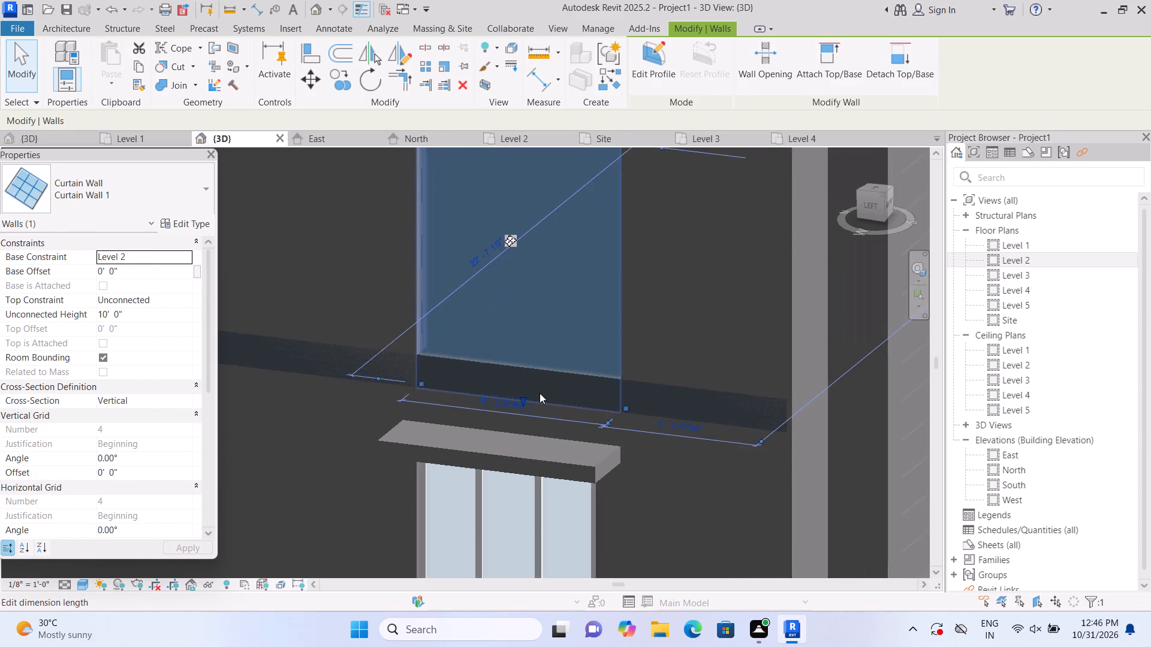
pyautogui.scroll(2, 540, 393)
pyautogui.moveTo(518, 399); pyautogui.dragTo(526, 347)
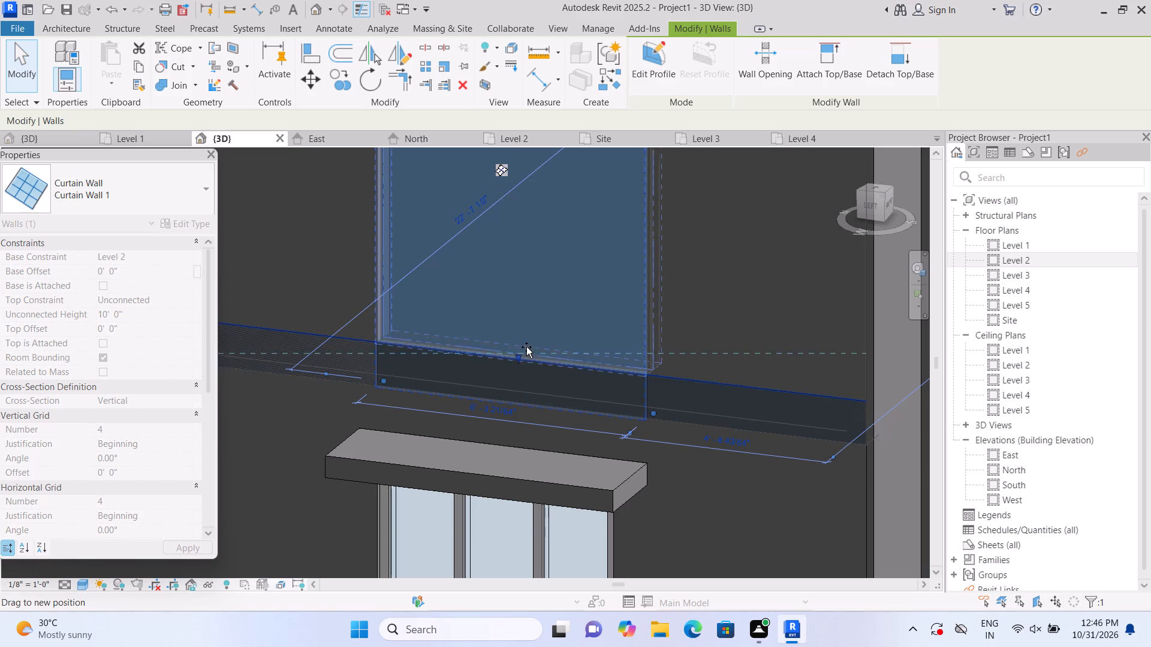
pyautogui.moveTo(526, 347); pyautogui.dragTo(533, 319)
pyautogui.scroll(-7, 531, 329)
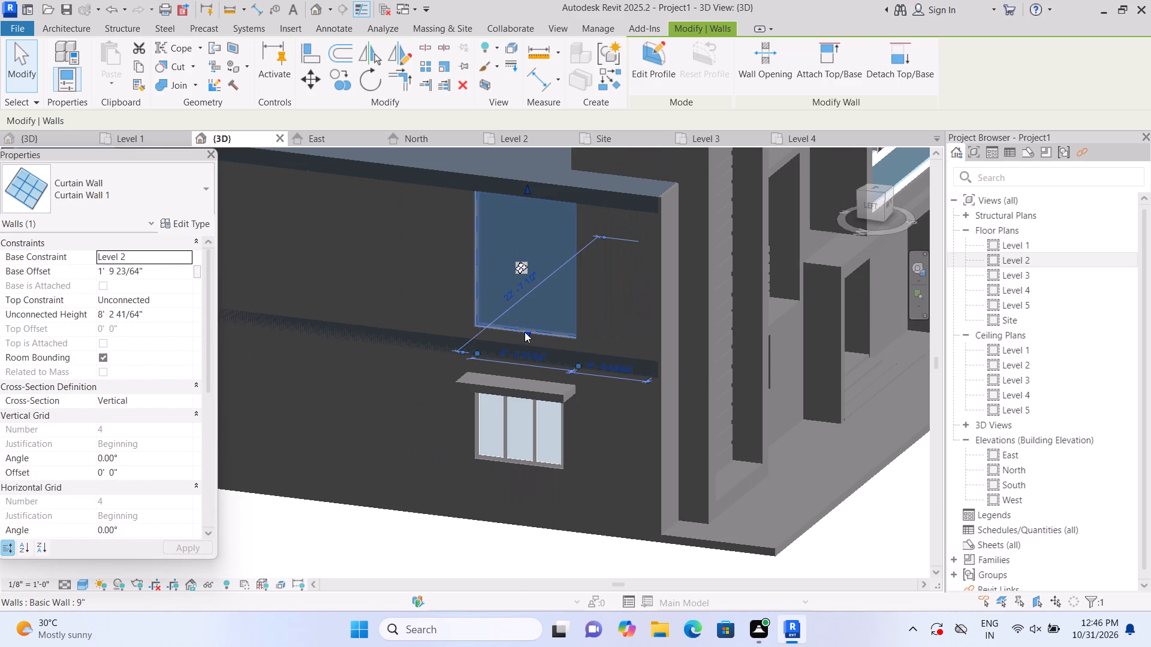
pyautogui.moveTo(526, 332); pyautogui.dragTo(540, 295)
pyautogui.click(439, 545)
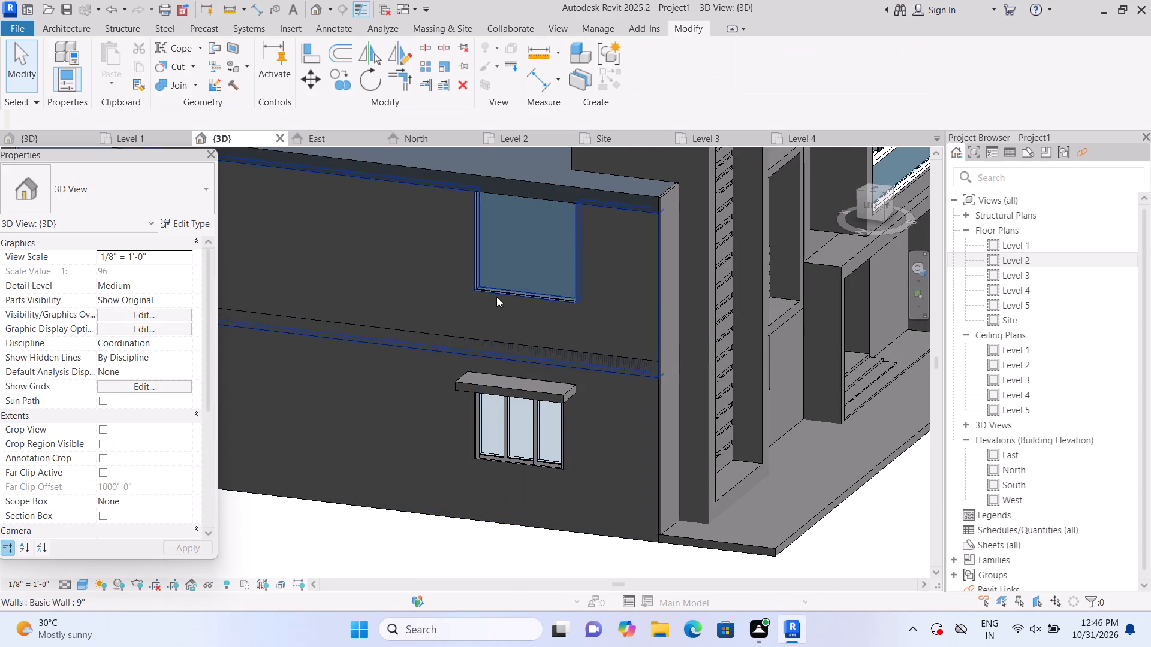
# Lower the front curtain wall's top and adjust its base, giving about 3' 4 1/2" base offset and 4' 11 15/16" height.
pyautogui.doubleClick(508, 269)
pyautogui.moveTo(528, 186); pyautogui.dragTo(536, 222)
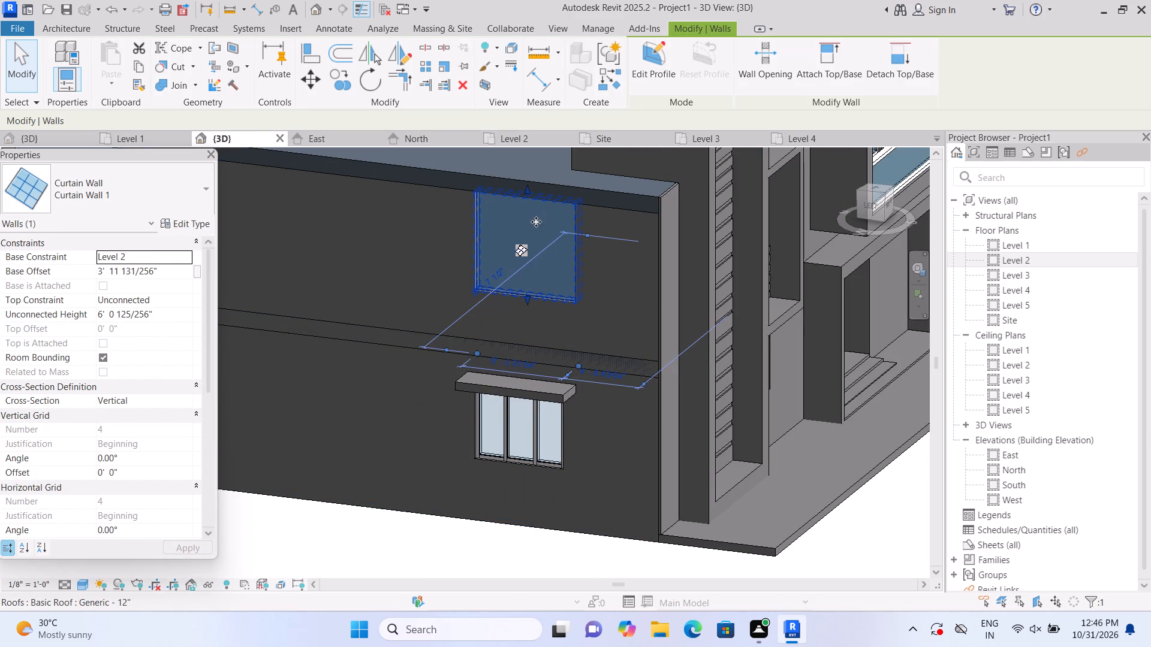
pyautogui.moveTo(536, 222); pyautogui.dragTo(536, 228)
pyautogui.press('Escape')
pyautogui.moveTo(422, 521); pyautogui.dragTo(425, 523, button='middle')
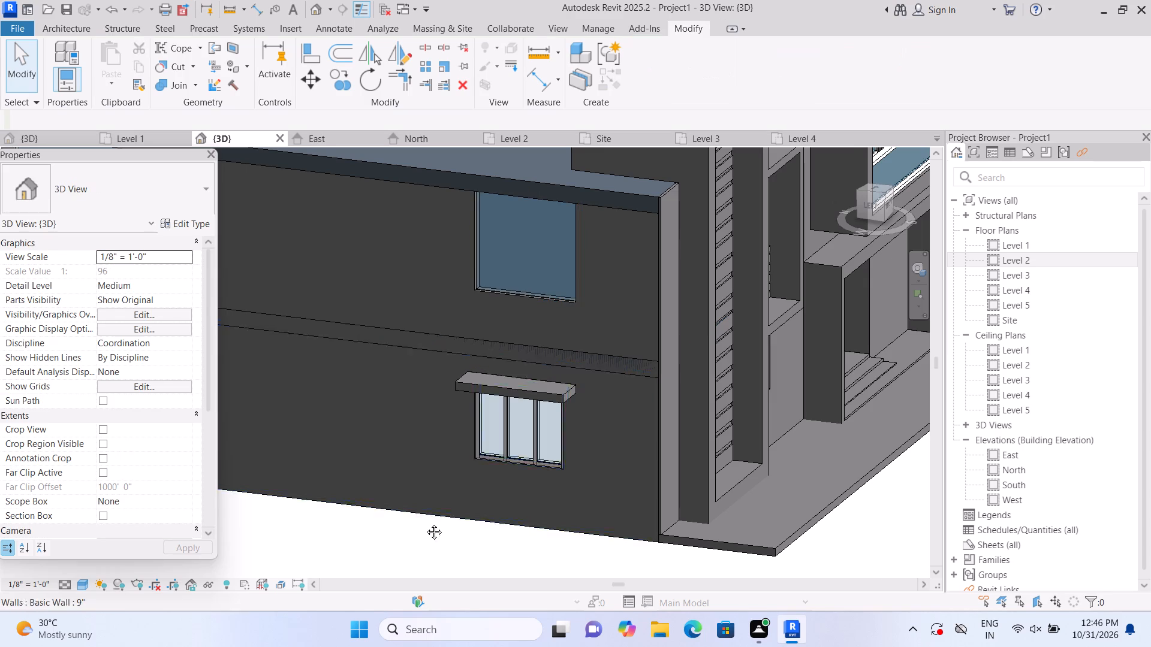
pyautogui.moveTo(425, 523); pyautogui.dragTo(467, 593, button='middle')
pyautogui.click(590, 307)
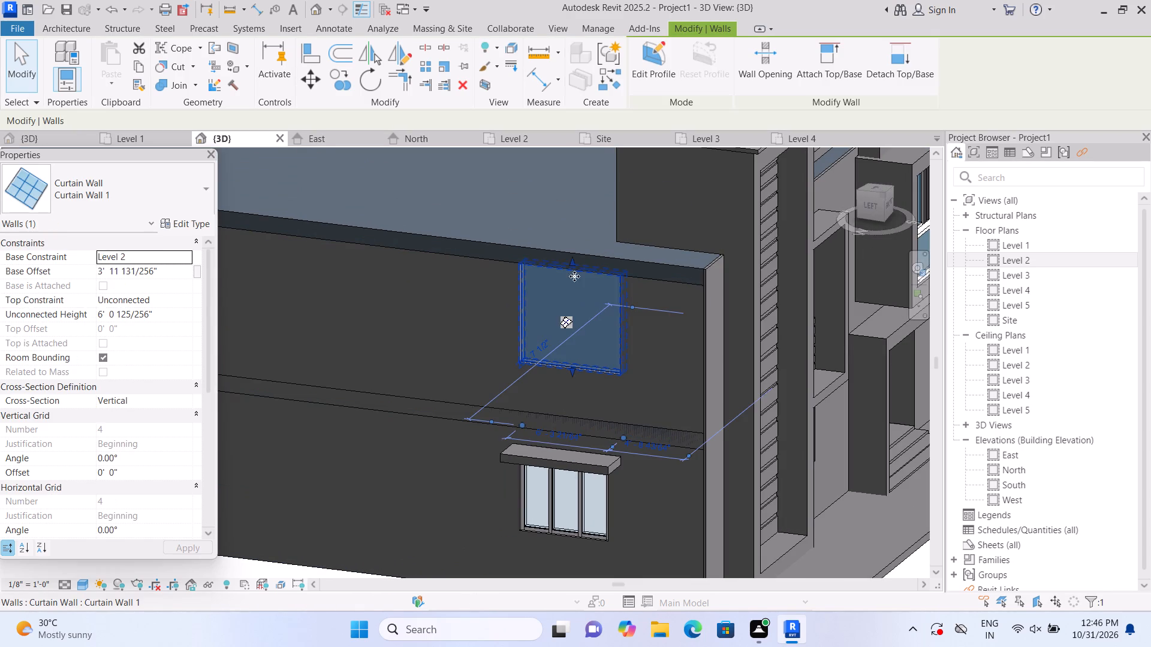
pyautogui.moveTo(572, 259); pyautogui.dragTo(577, 294)
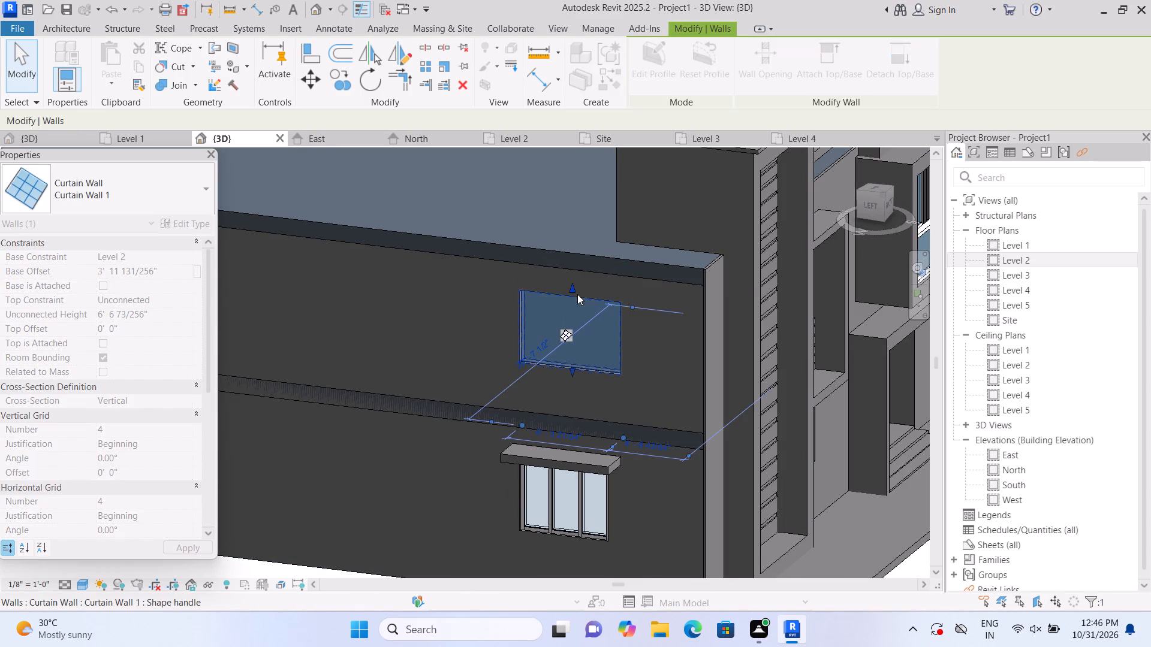
pyautogui.moveTo(571, 370); pyautogui.dragTo(574, 376)
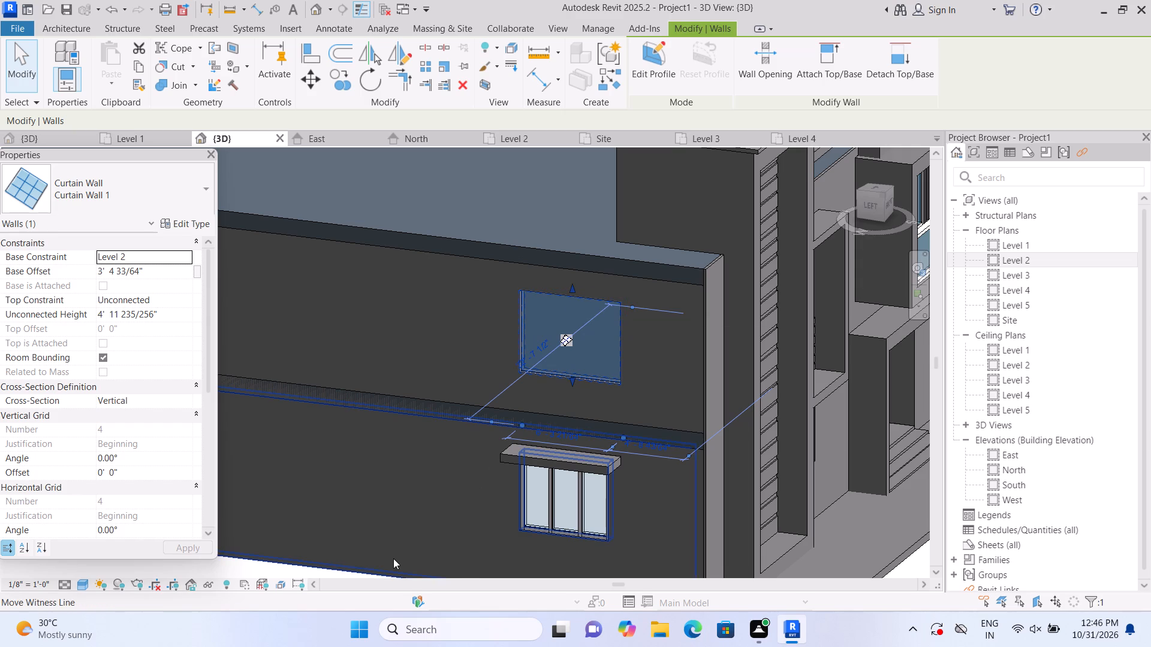
pyautogui.press('Escape')
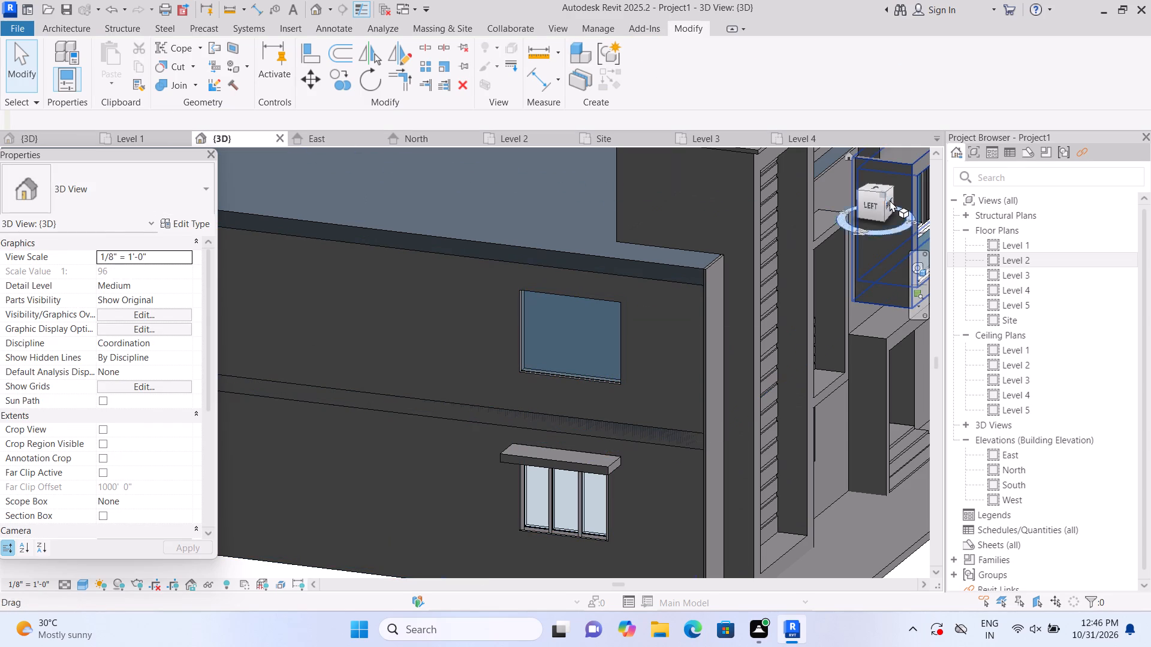
# Divide the front Level 2 west curtain wall into three equal panels with two vertical curtain grid lines.
pyautogui.click(85, 32)
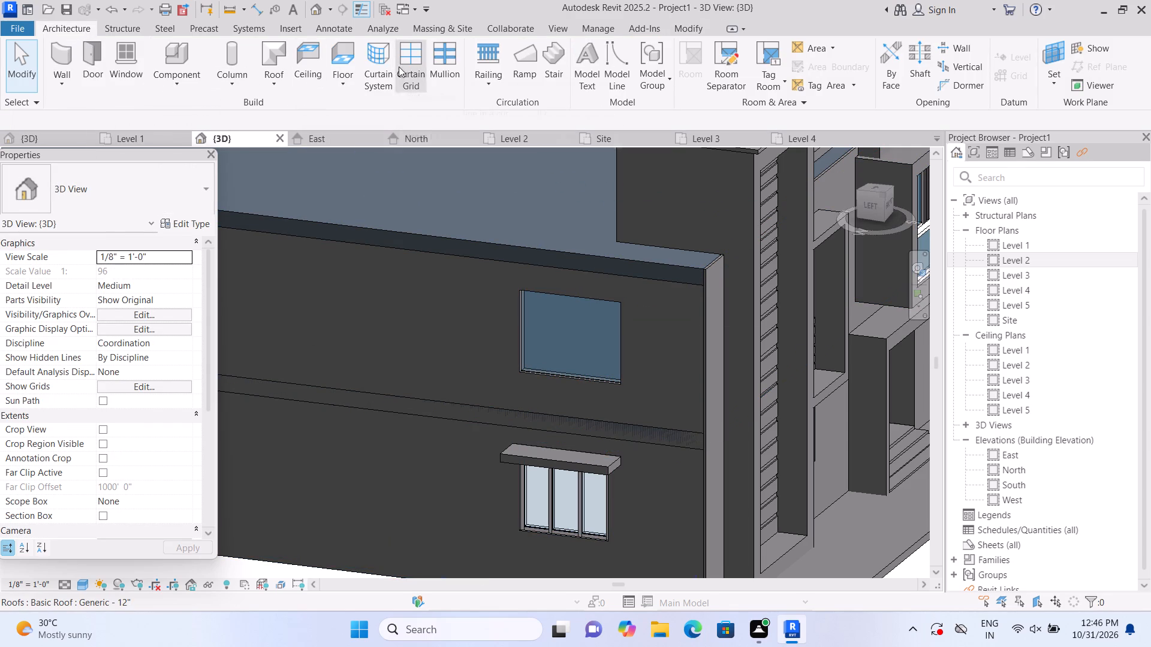
pyautogui.click(418, 75)
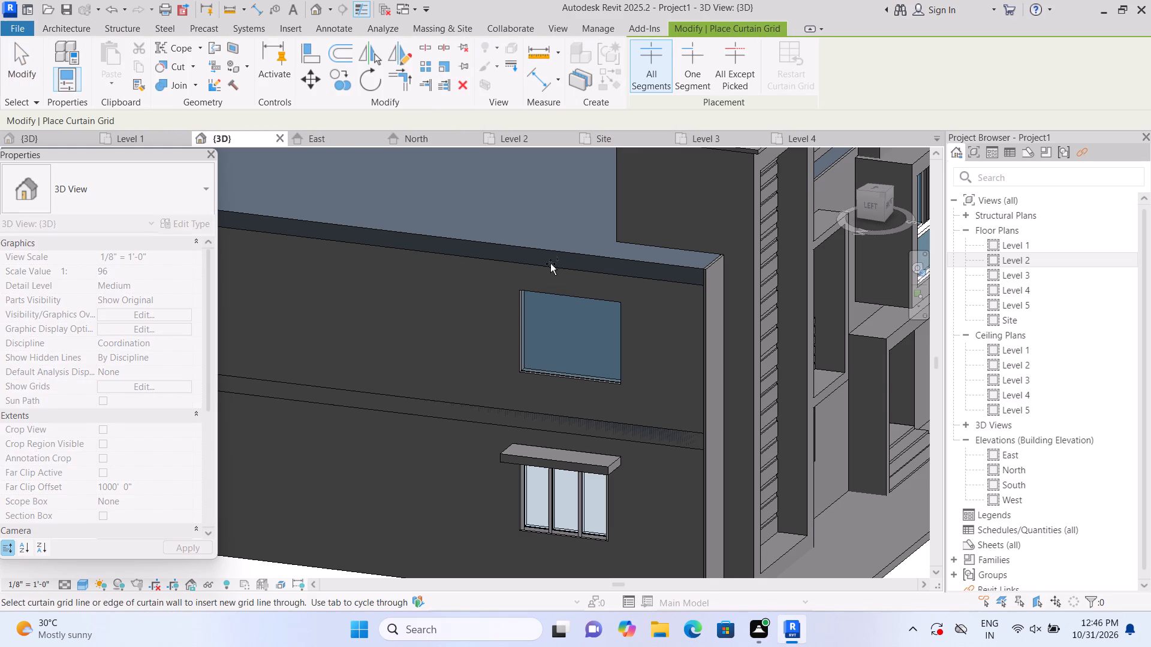
pyautogui.click(557, 300)
pyautogui.click(592, 306)
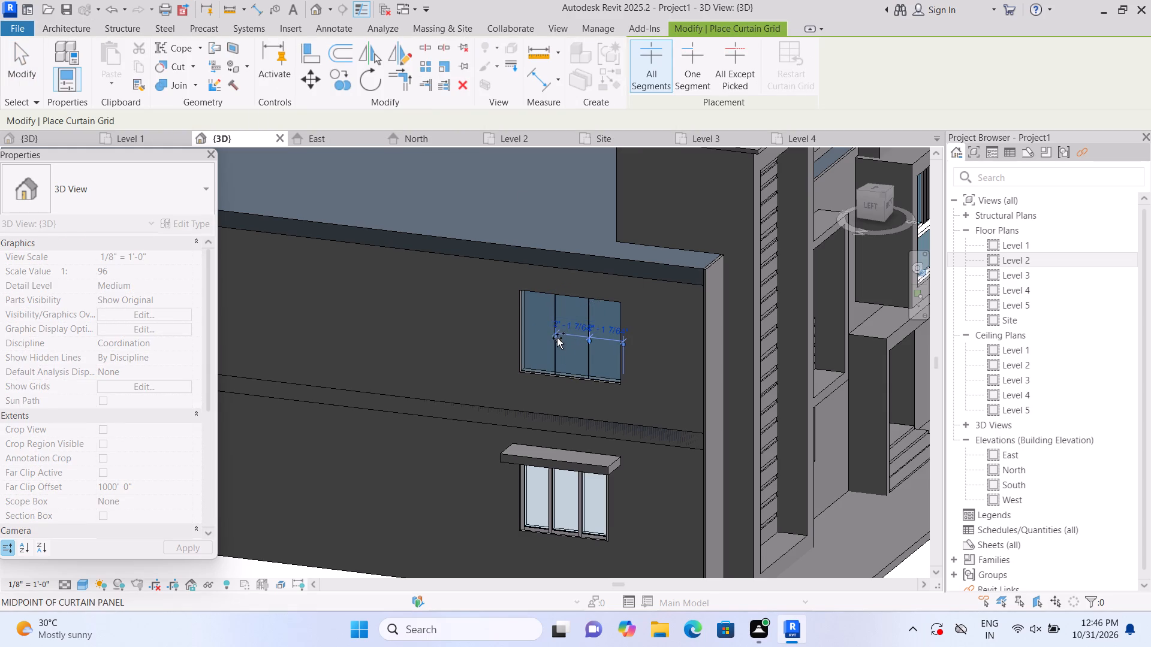
pyautogui.press('Escape')
pyautogui.press('Escape')
# Place 2.5" x 5" rectangular mullions on both grid lines and all four edges of the front Level 2 west window.
pyautogui.click(437, 77)
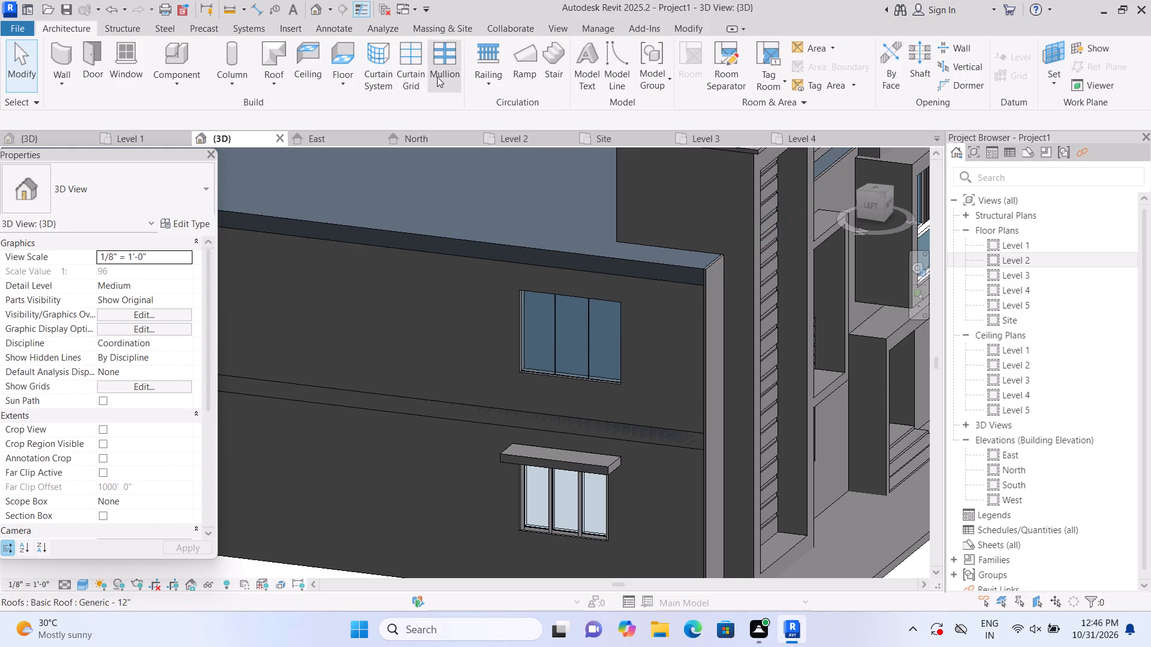
pyautogui.click(547, 332)
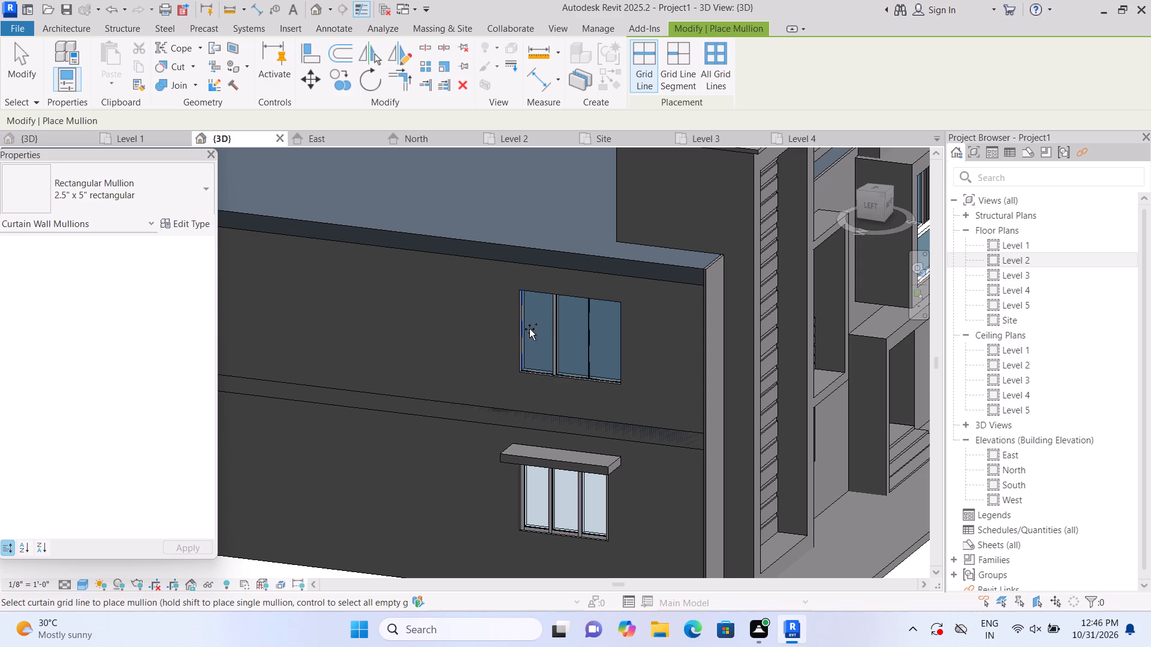
pyautogui.click(529, 329)
pyautogui.click(538, 297)
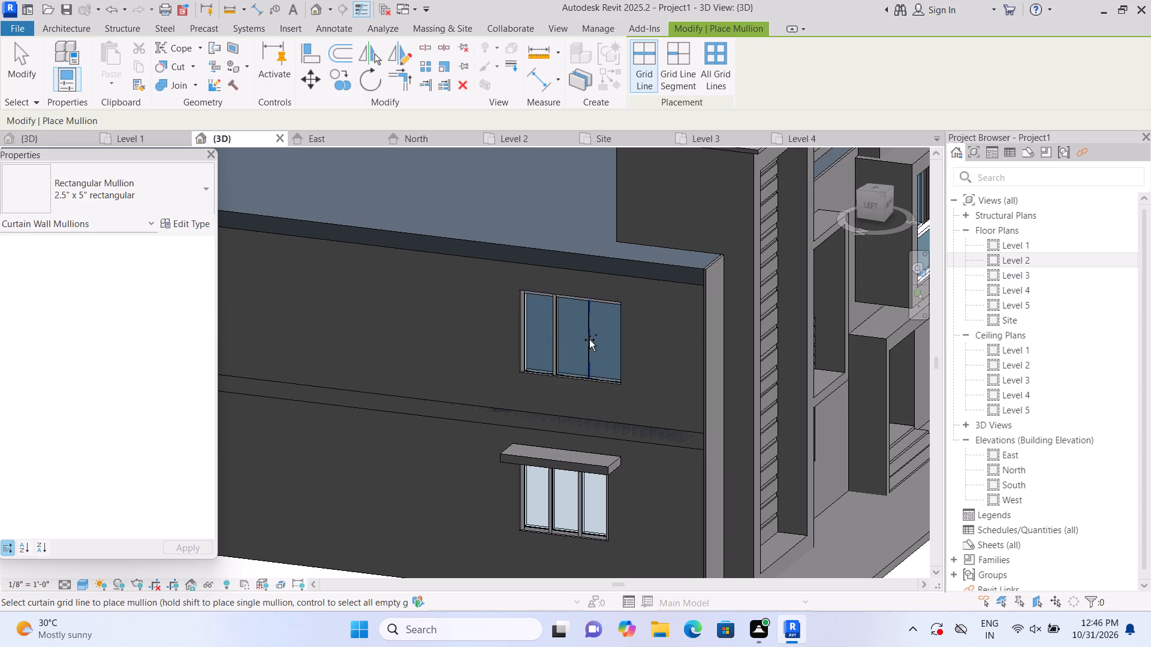
pyautogui.click(589, 340)
pyautogui.click(574, 382)
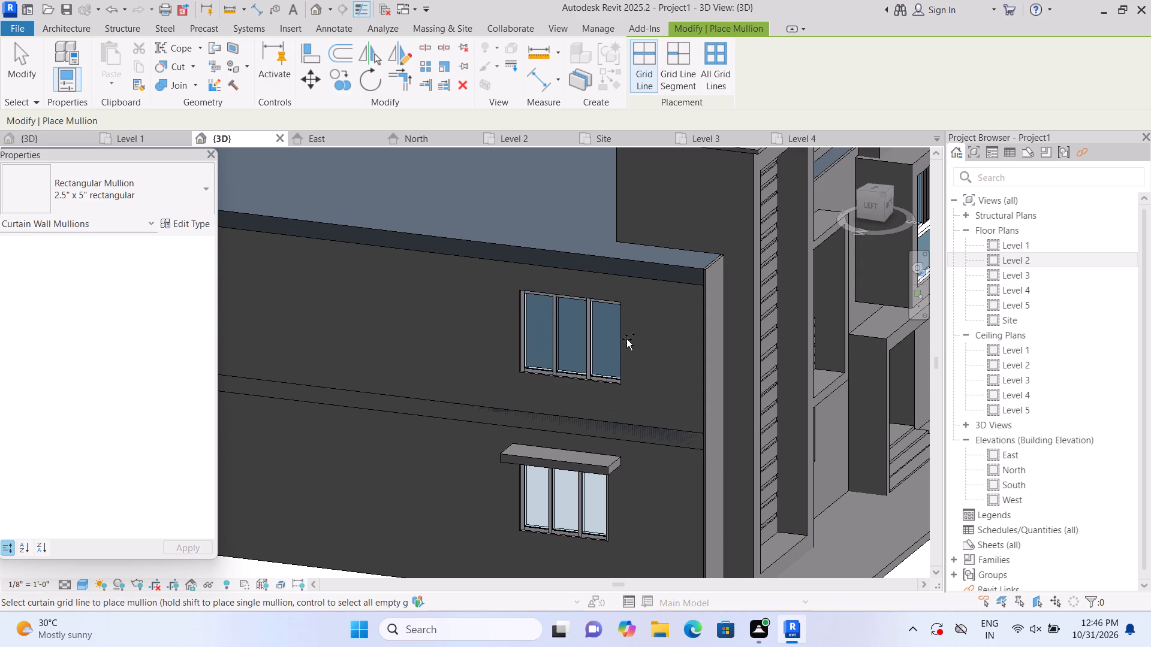
pyautogui.click(606, 341)
pyautogui.scroll(-4, 623, 345)
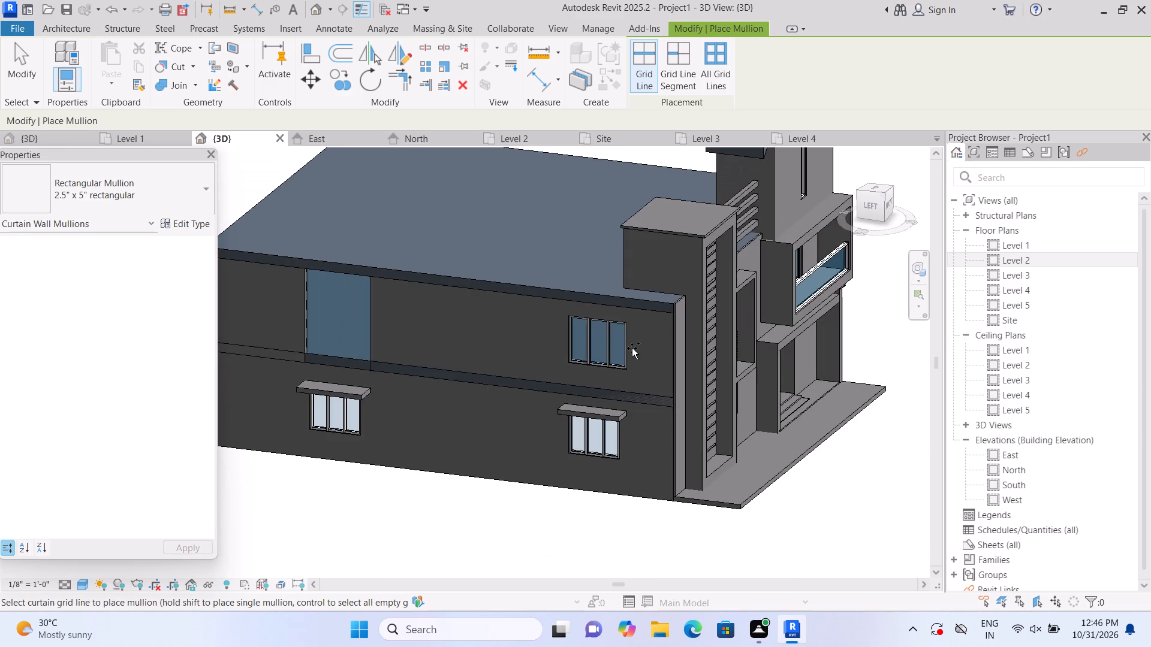
pyautogui.scroll(3, 631, 348)
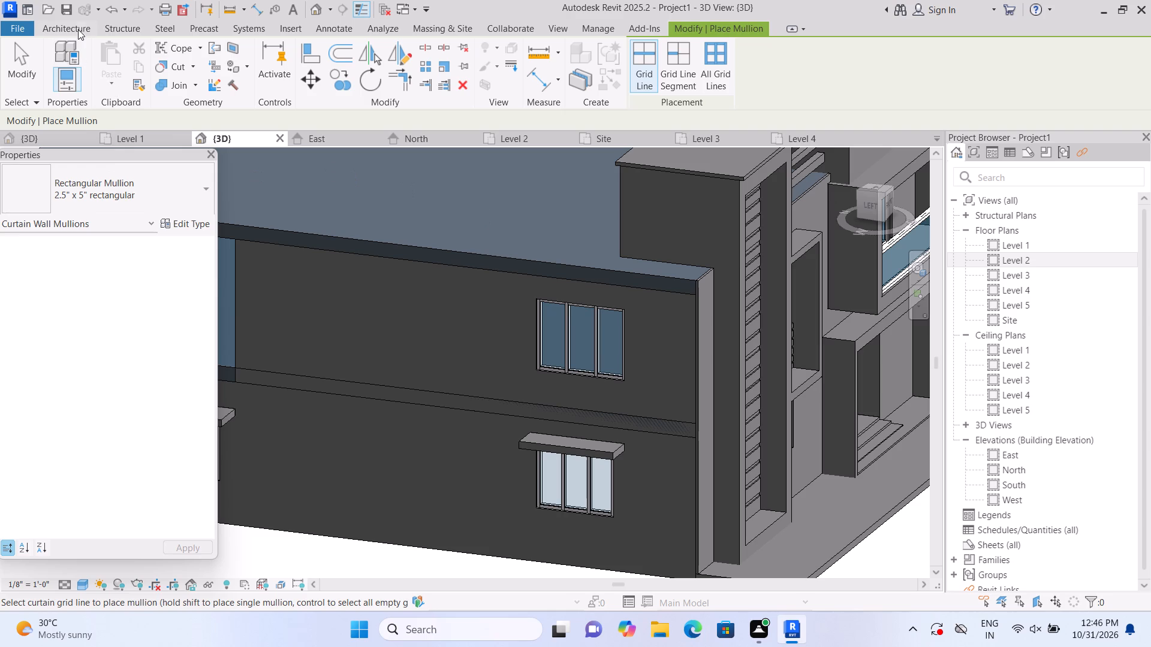
# Raise the base of the rear Level 2 west curtain wall by its shape handle to about 3' 2 7/8" above Level 2.
pyautogui.click(62, 25)
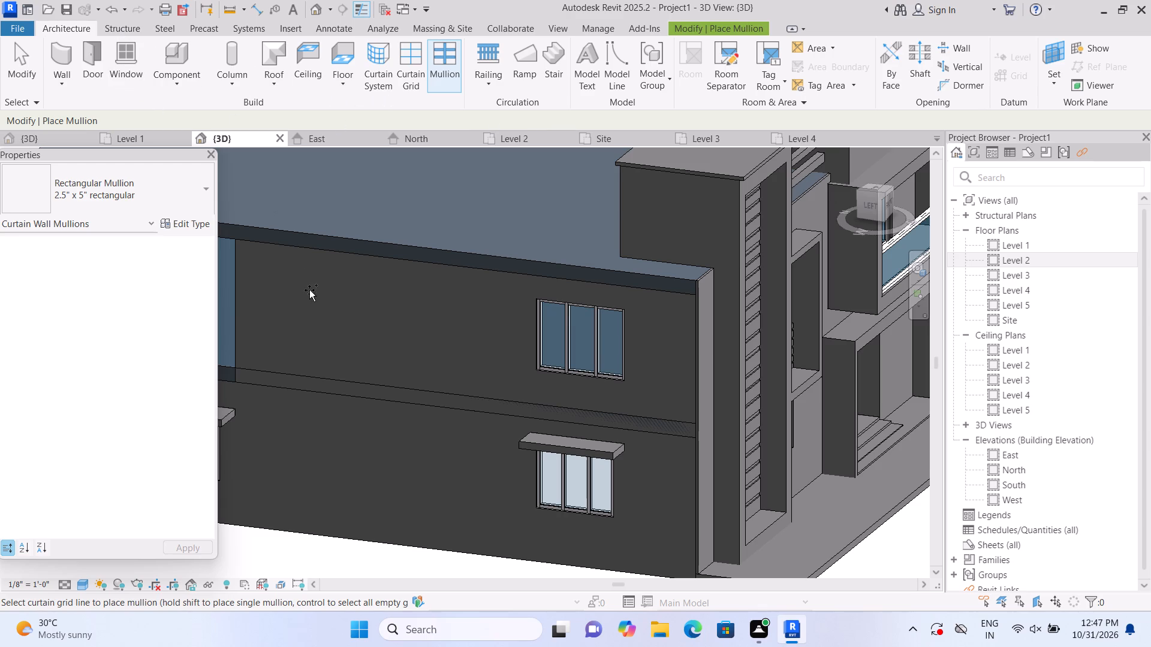
pyautogui.moveTo(313, 300); pyautogui.dragTo(514, 356, button='middle')
pyautogui.moveTo(349, 390); pyautogui.dragTo(441, 407, button='middle')
pyautogui.scroll(1, 499, 384)
pyautogui.scroll(-2, 498, 383)
pyautogui.moveTo(560, 416); pyautogui.dragTo(548, 364, button='middle')
pyautogui.press('Escape')
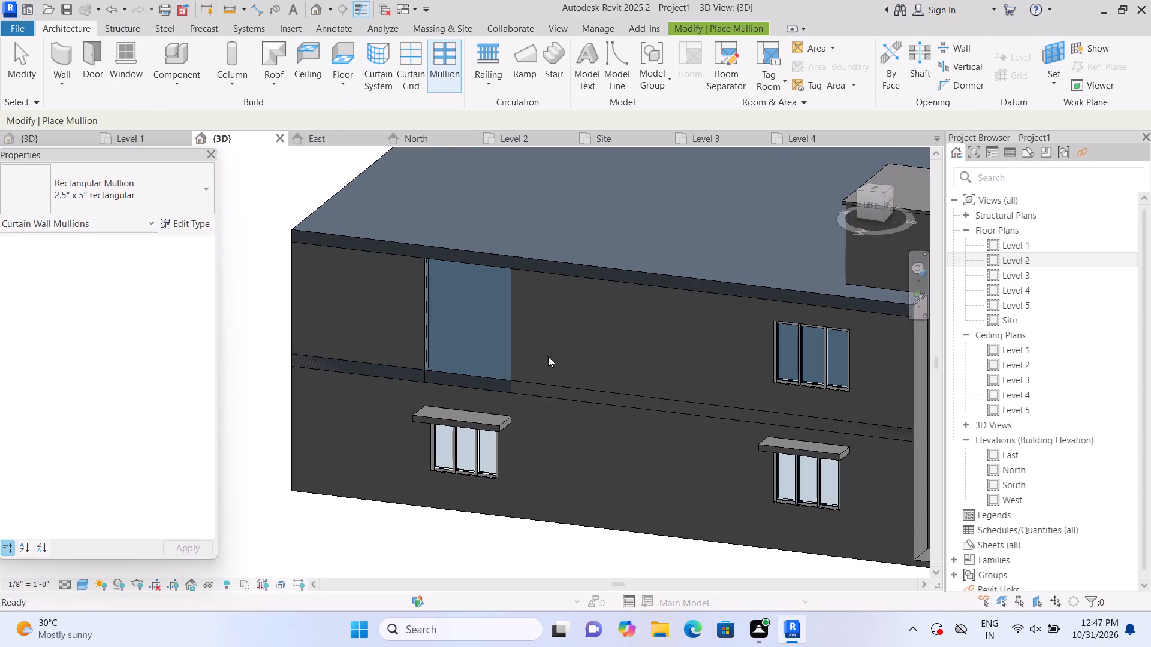
pyautogui.scroll(1, 516, 338)
pyautogui.click(479, 321)
pyautogui.scroll(1, 478, 377)
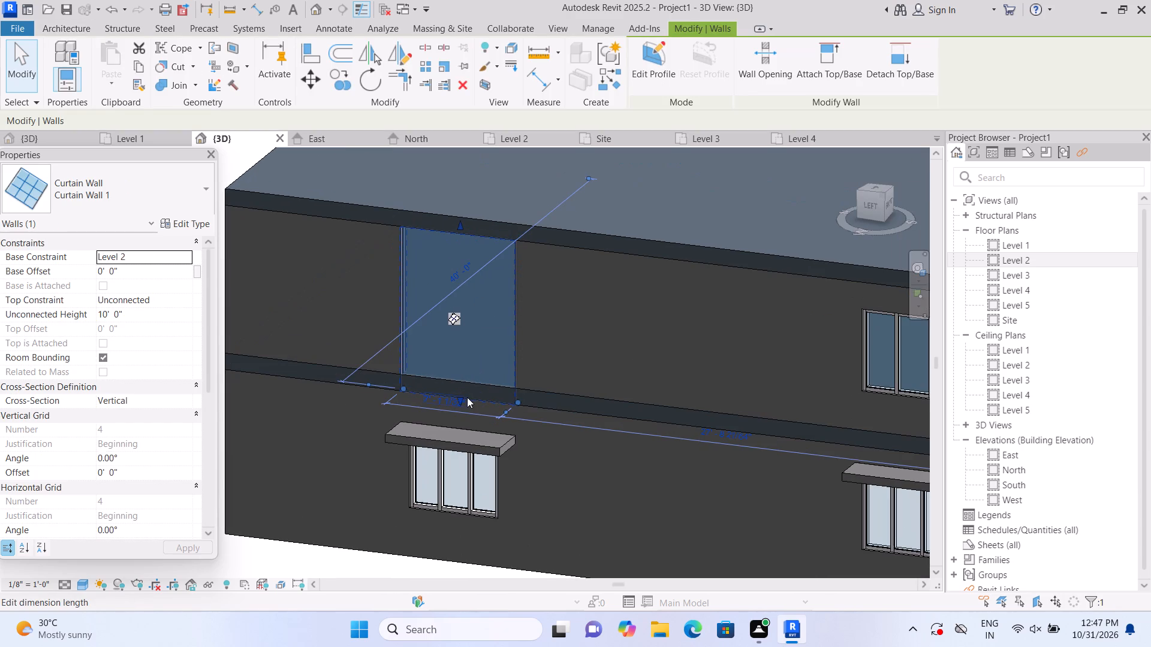
pyautogui.moveTo(459, 399); pyautogui.dragTo(468, 359)
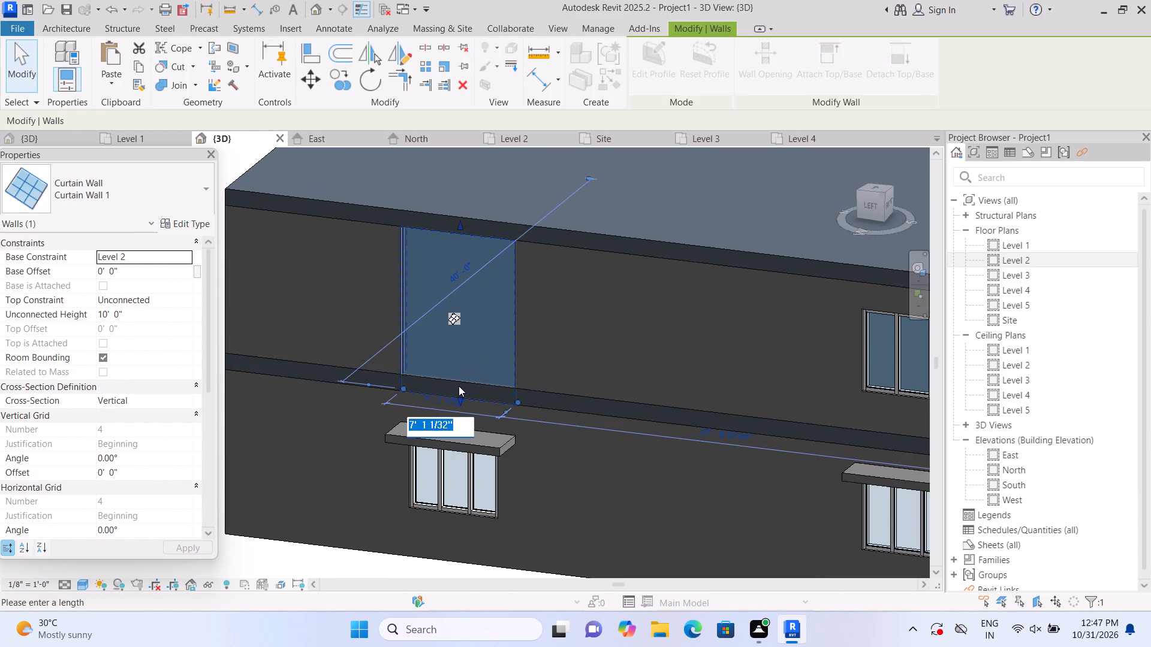
pyautogui.press('Escape')
pyautogui.scroll(4, 455, 398)
pyautogui.moveTo(463, 399); pyautogui.dragTo(465, 394)
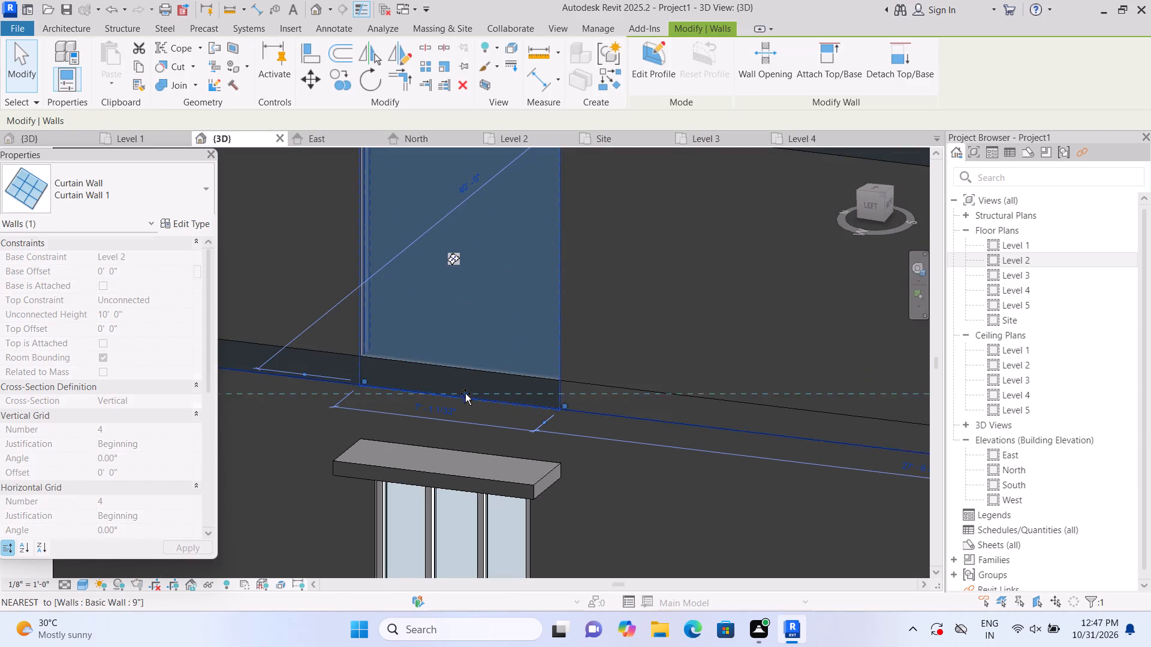
pyautogui.moveTo(465, 394); pyautogui.dragTo(496, 301)
pyautogui.scroll(-3, 493, 316)
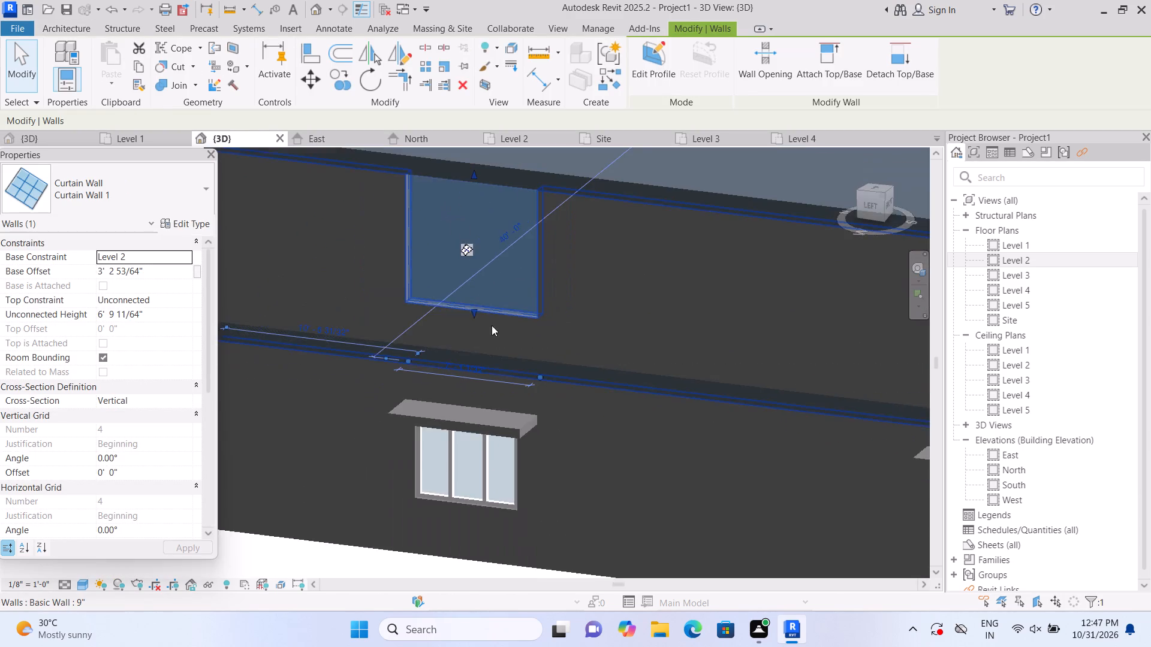
# Lower the top of the rear Level 2 west curtain wall below the roof edge by its shape handle.
pyautogui.scroll(-3, 492, 325)
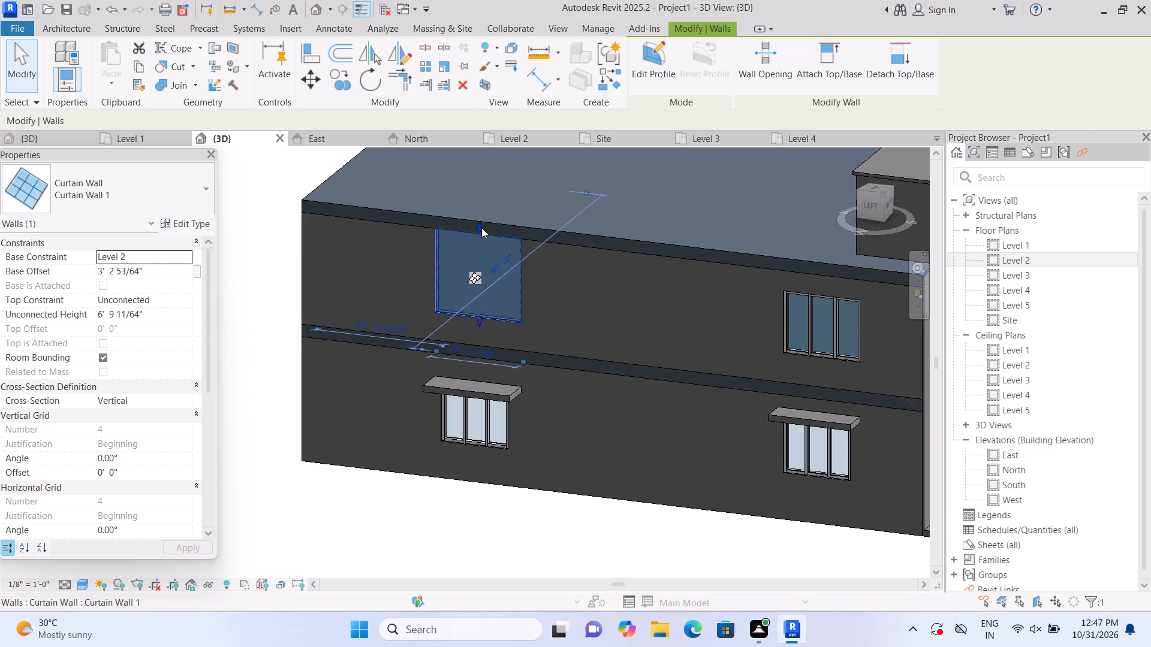
pyautogui.moveTo(478, 223); pyautogui.dragTo(482, 261)
pyautogui.click(374, 524)
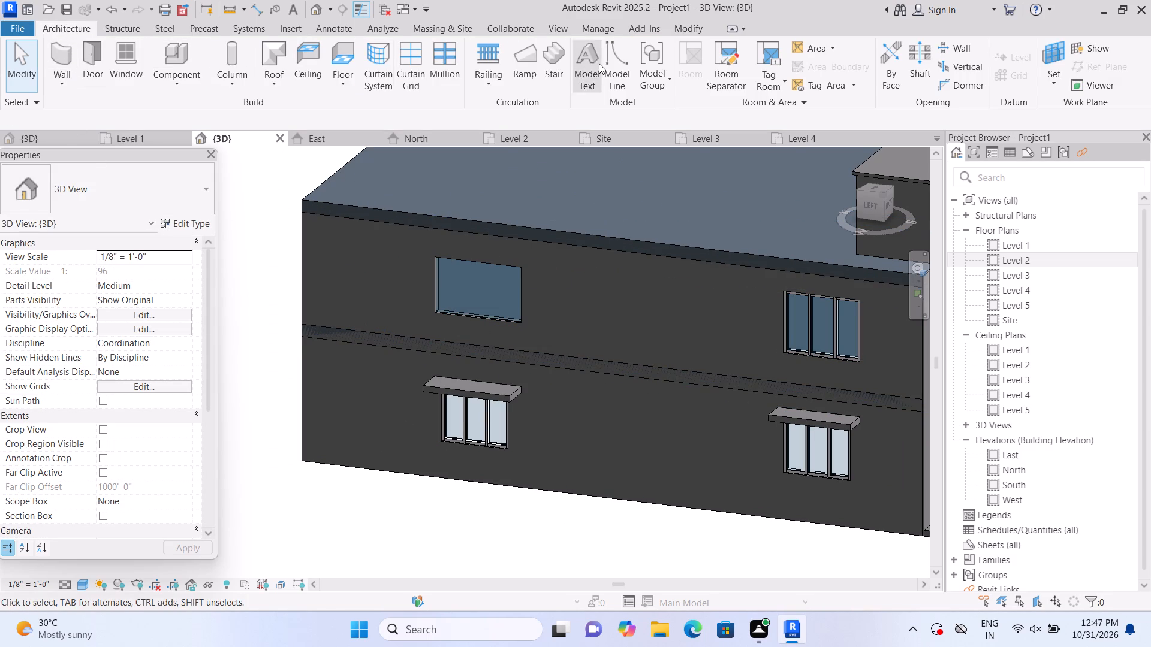
# Divide the rear Level 2 west curtain wall into three equal panels with two vertical curtain grid lines.
pyautogui.click(419, 72)
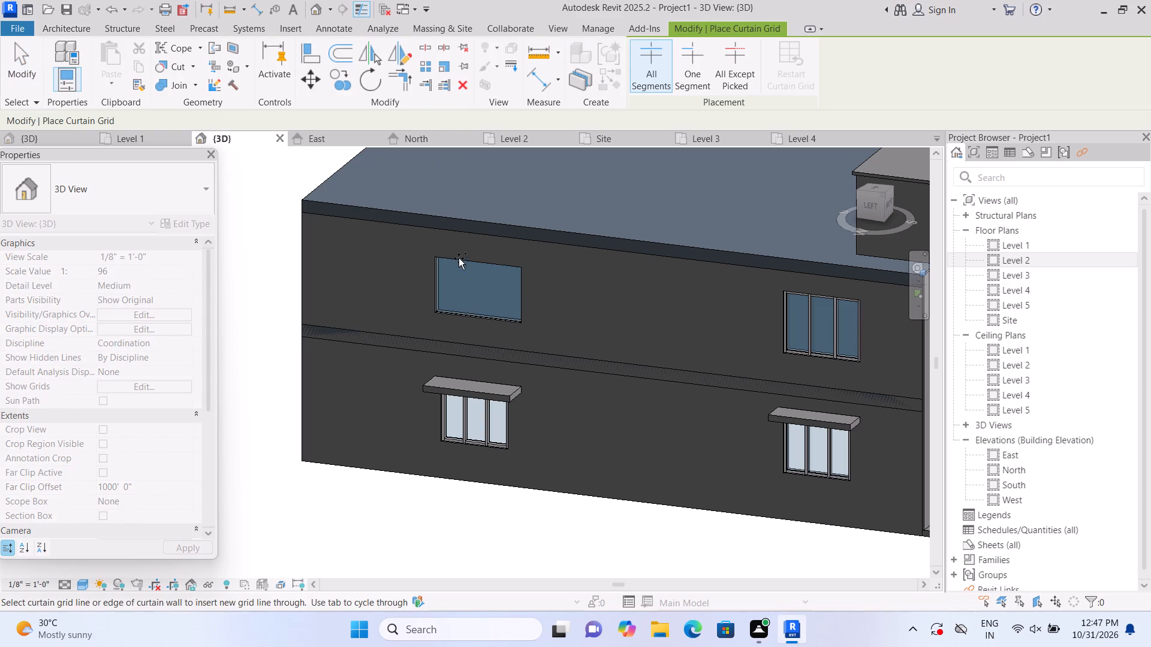
pyautogui.scroll(2, 462, 268)
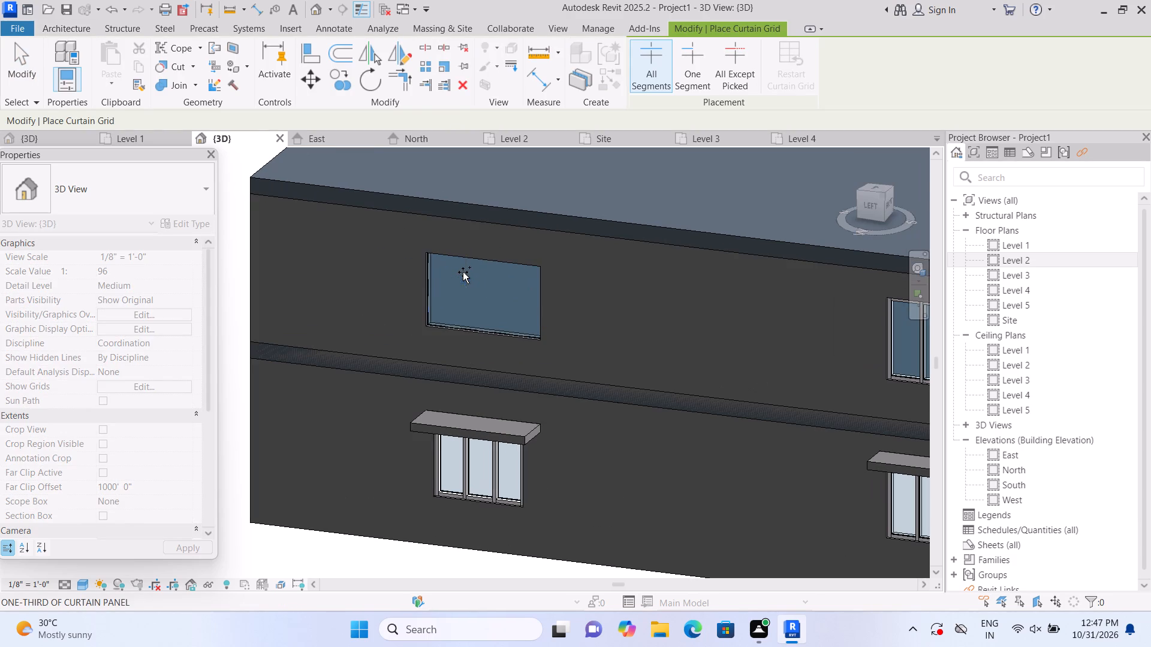
pyautogui.click(463, 272)
pyautogui.click(504, 267)
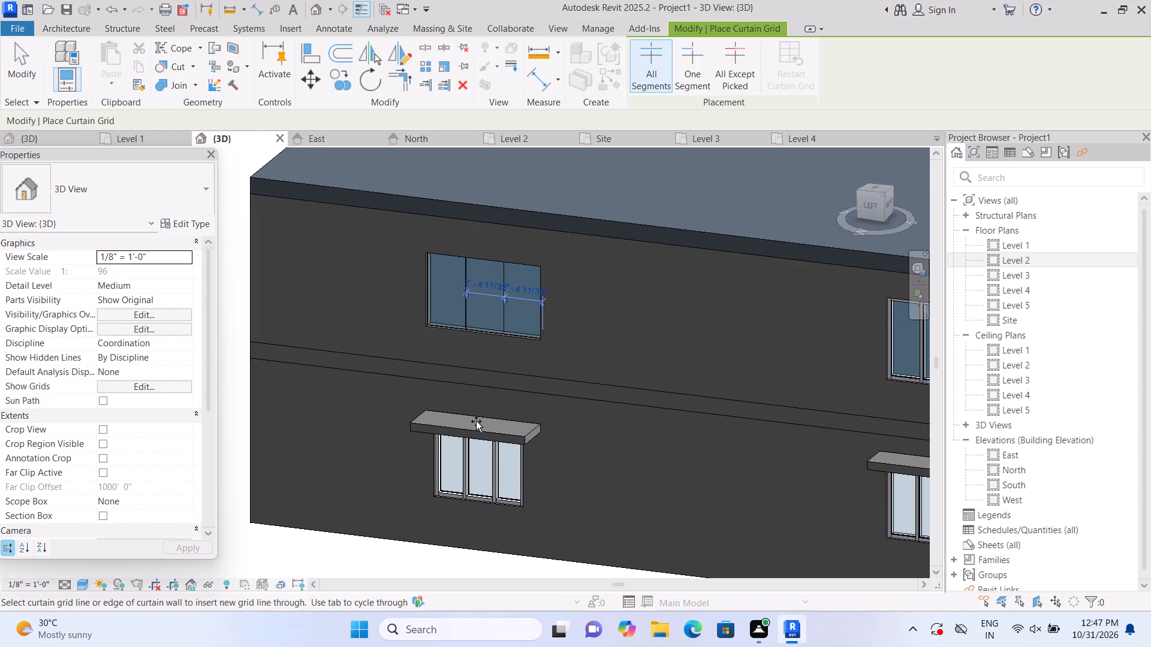
pyautogui.press('Escape')
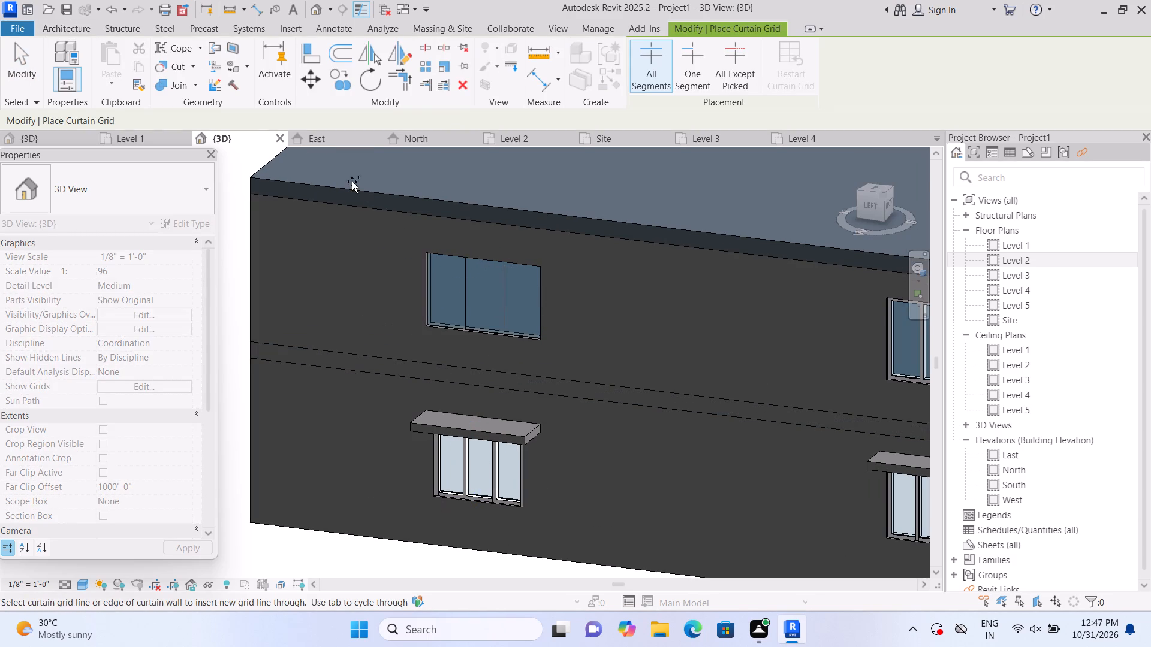
# Place 2.5" x 5" rectangular mullions on both grid lines and all four edges of the rear Level 2 west window.
pyautogui.click(56, 27)
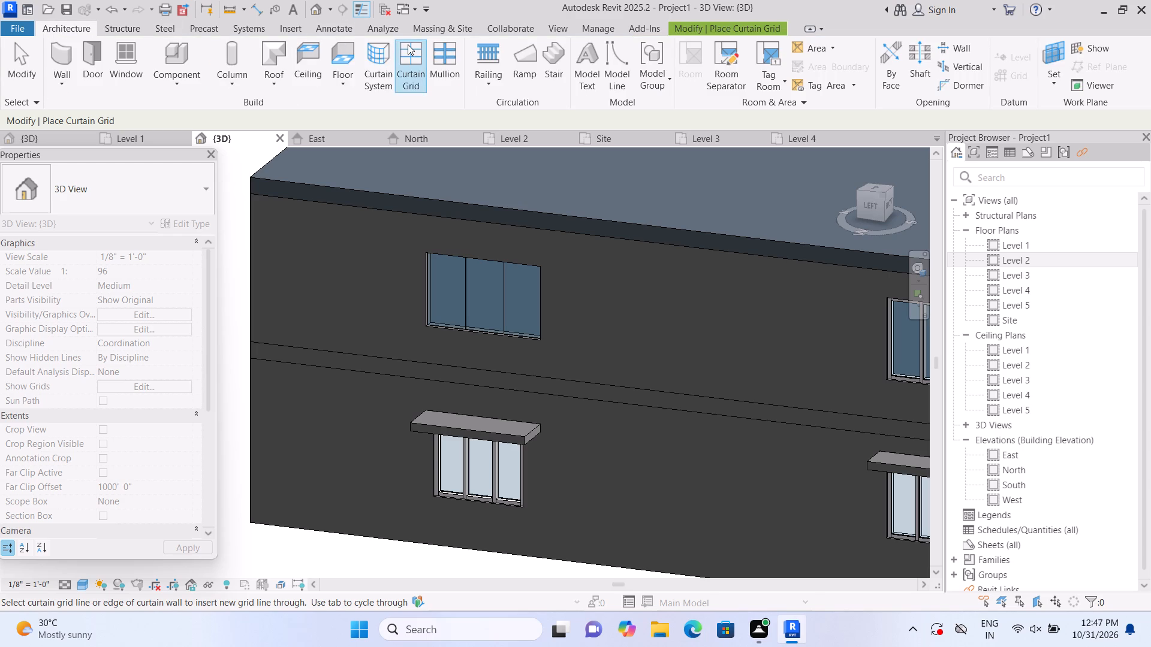
pyautogui.click(442, 58)
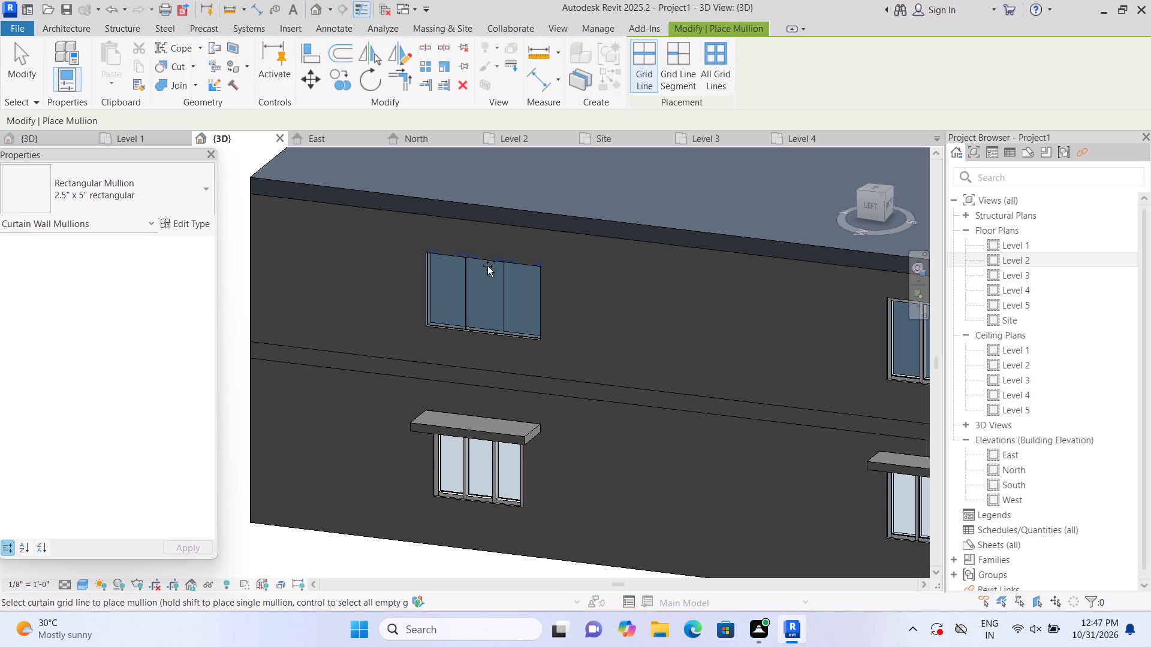
pyautogui.click(487, 265)
pyautogui.click(432, 287)
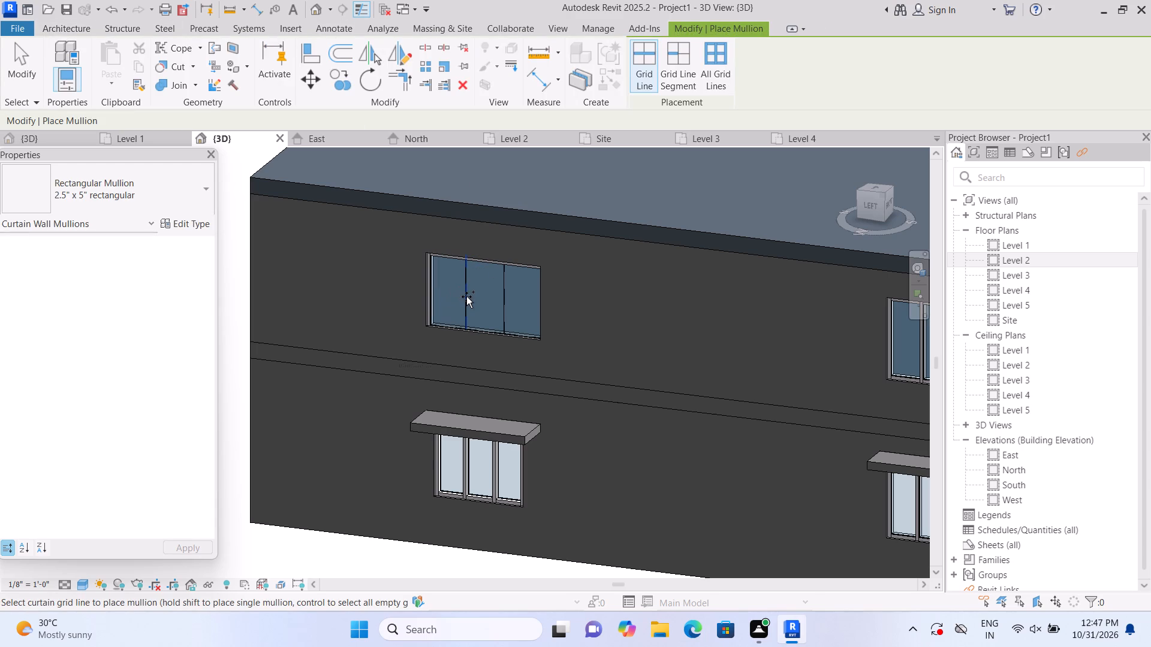
pyautogui.click(468, 297)
pyautogui.click(504, 303)
pyautogui.click(501, 328)
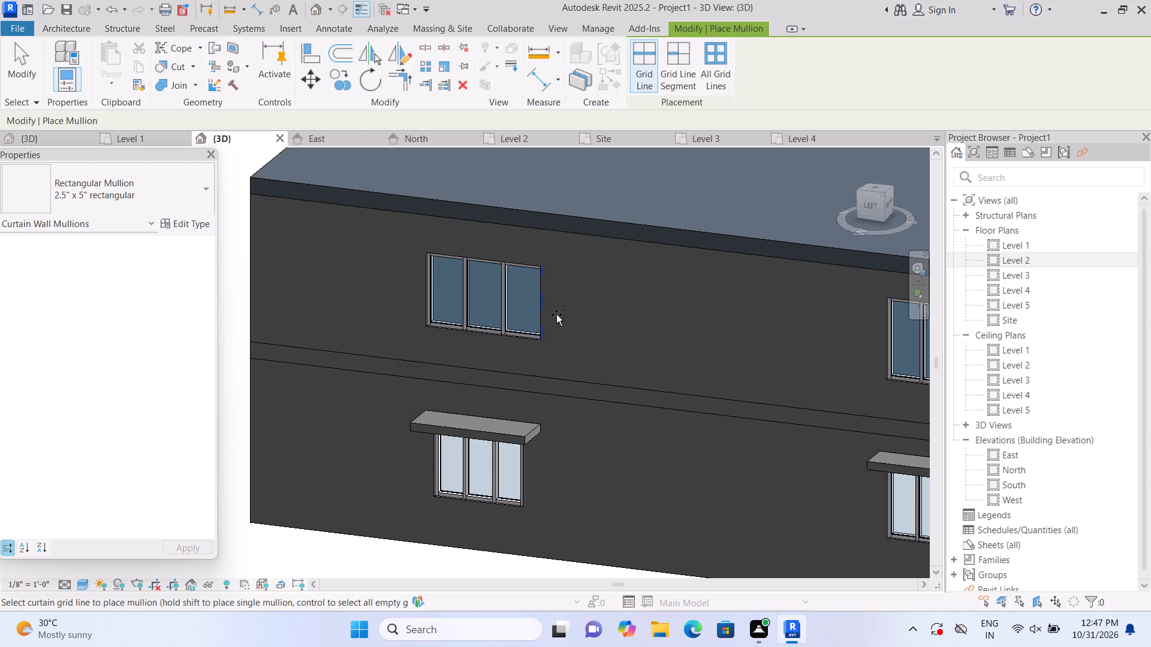
pyautogui.click(536, 304)
pyautogui.press('Escape')
# Start an in-place model in the Generic Models category with the default name for the rear Level 2 west window's canopy.
pyautogui.scroll(-2, 504, 342)
pyautogui.moveTo(497, 355); pyautogui.dragTo(431, 499, button='middle')
pyautogui.scroll(1, 432, 485)
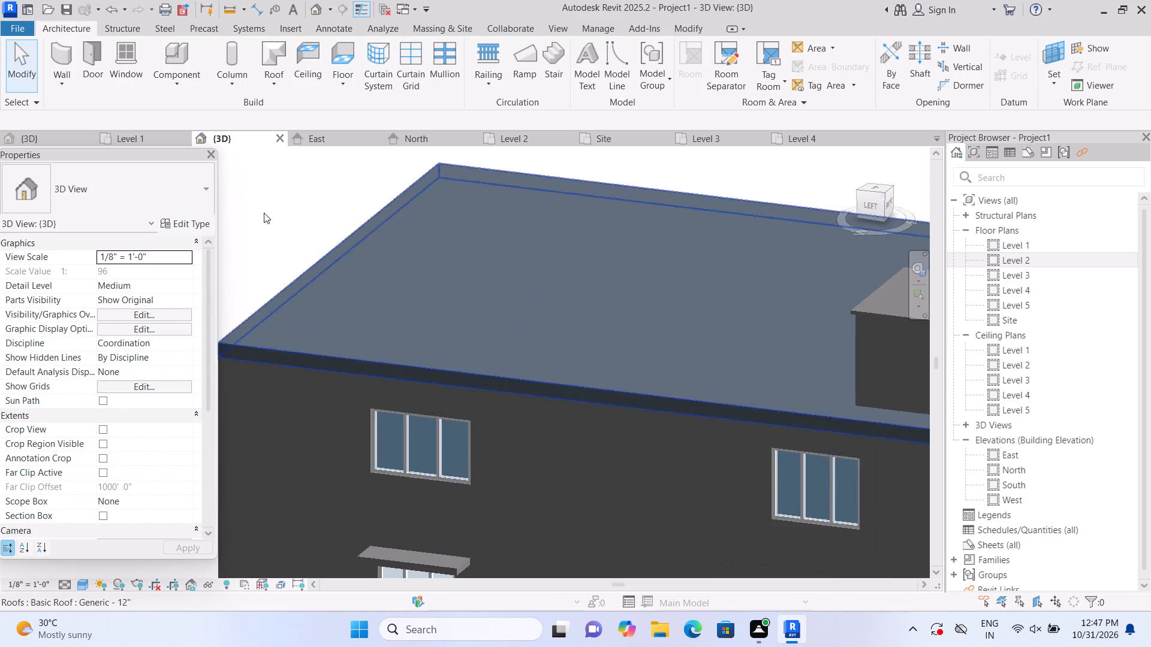
pyautogui.click(168, 81)
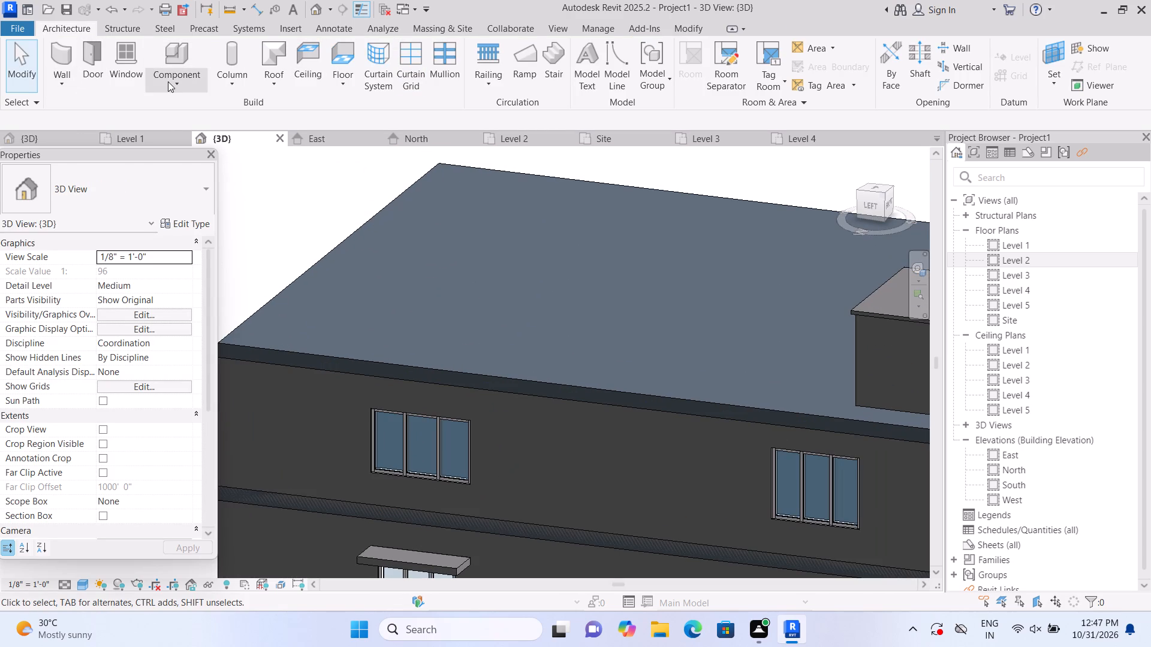
pyautogui.click(198, 140)
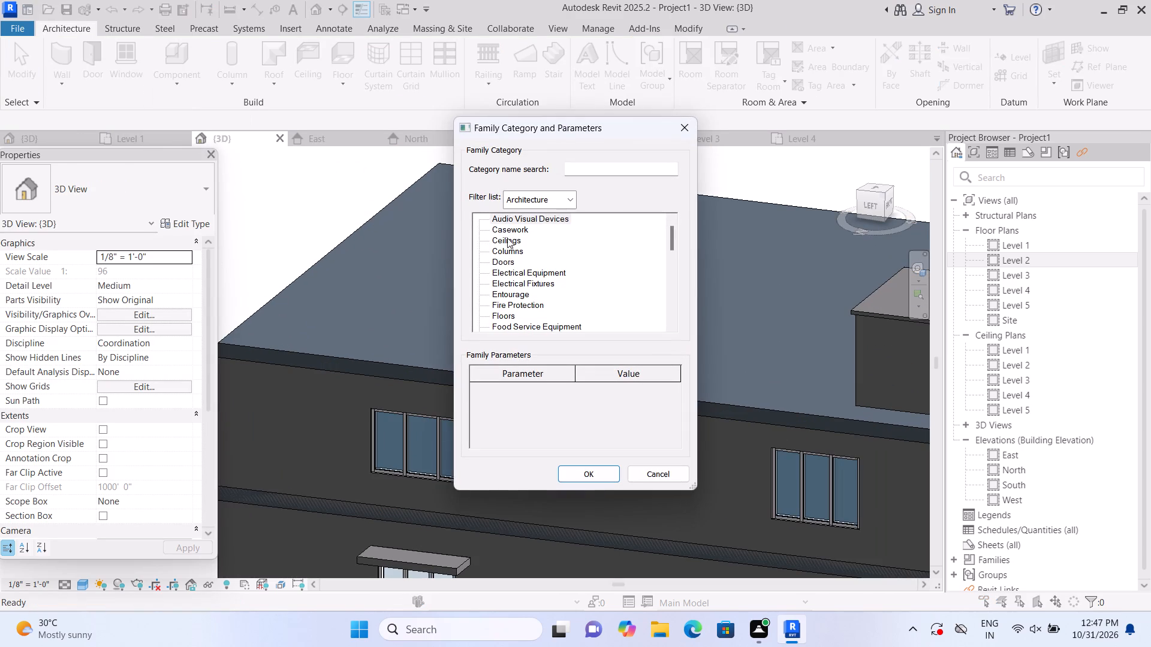
pyautogui.scroll(-9, 575, 295)
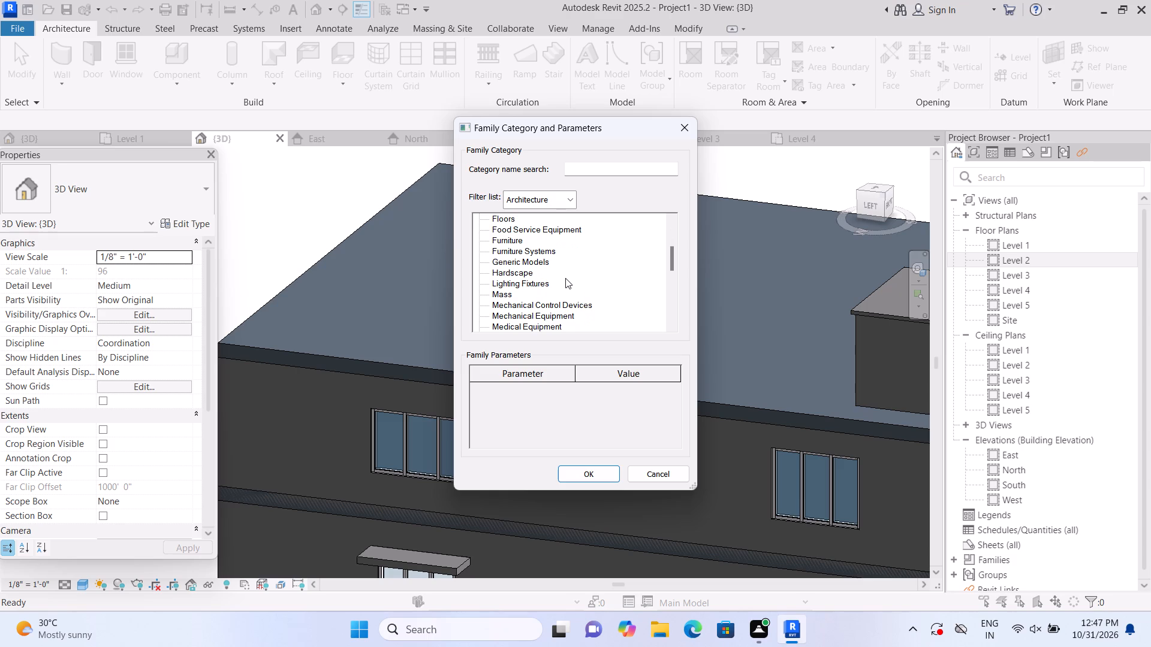
pyautogui.scroll(-1, 565, 278)
pyautogui.click(551, 247)
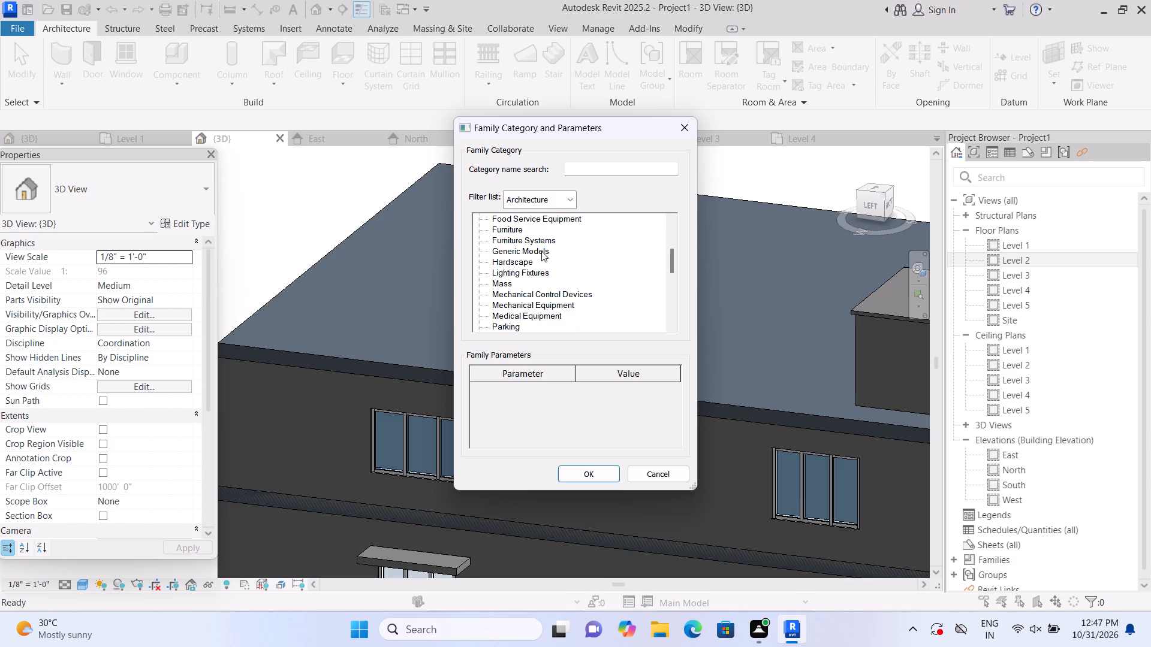
pyautogui.click(534, 250)
pyautogui.click(588, 475)
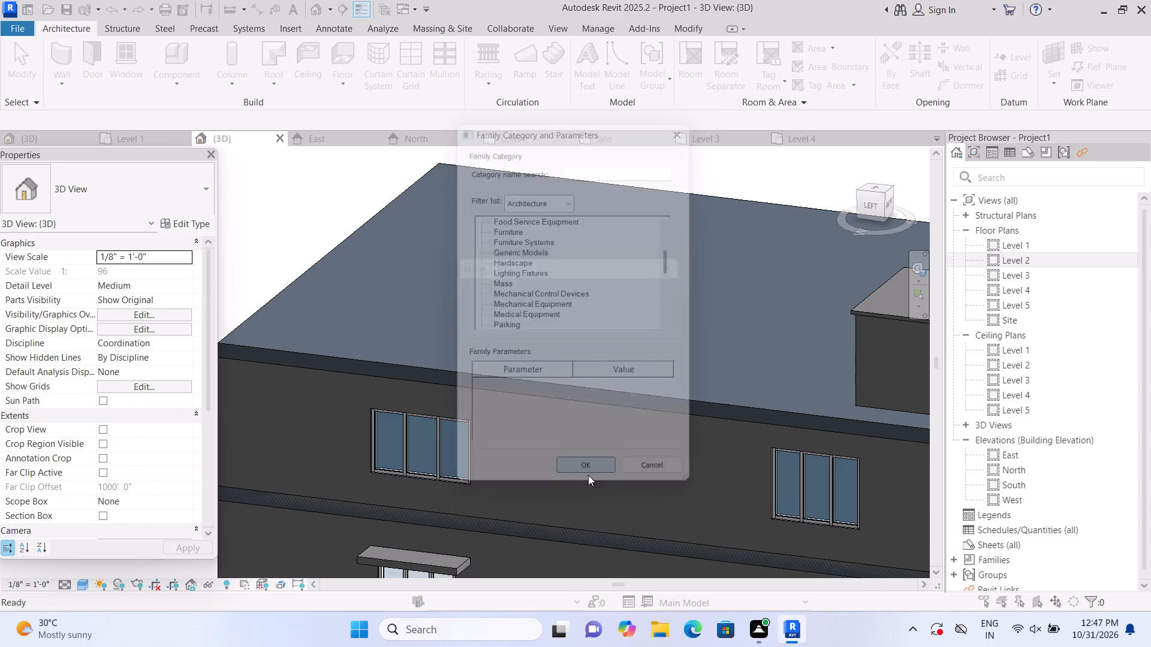
pyautogui.click(603, 341)
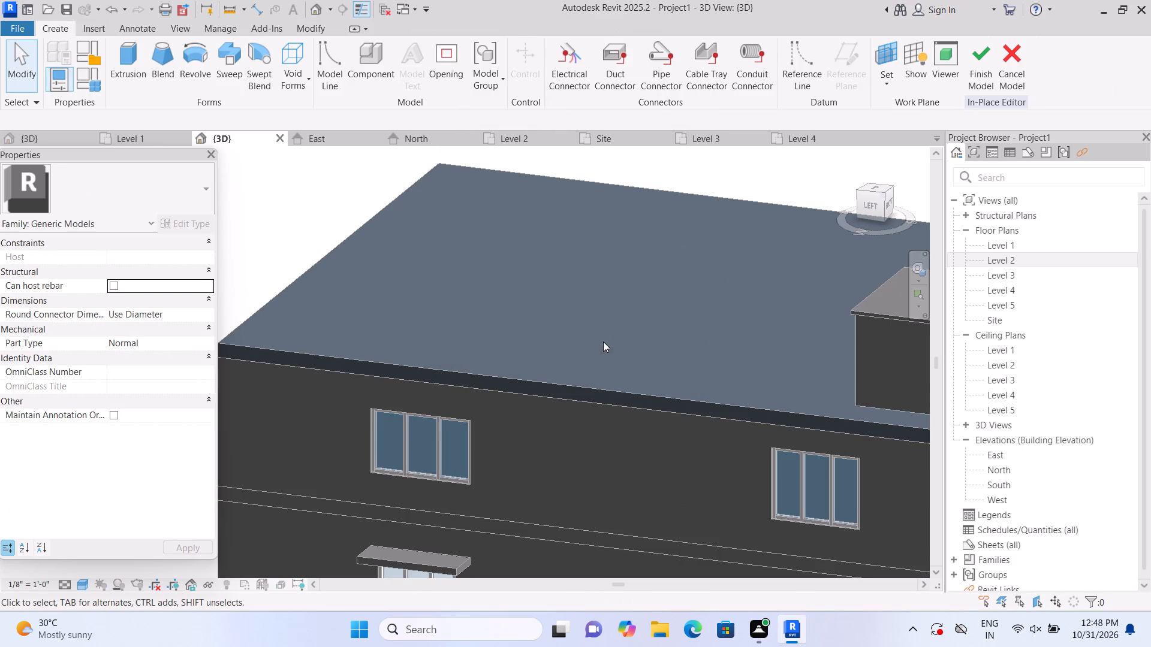
# Create an extrusion from a rectangle about 9'-6" by 2'-6" sketched on a work plane picked at the rear Level 2 west window's top.
pyautogui.click(133, 55)
pyautogui.click(785, 85)
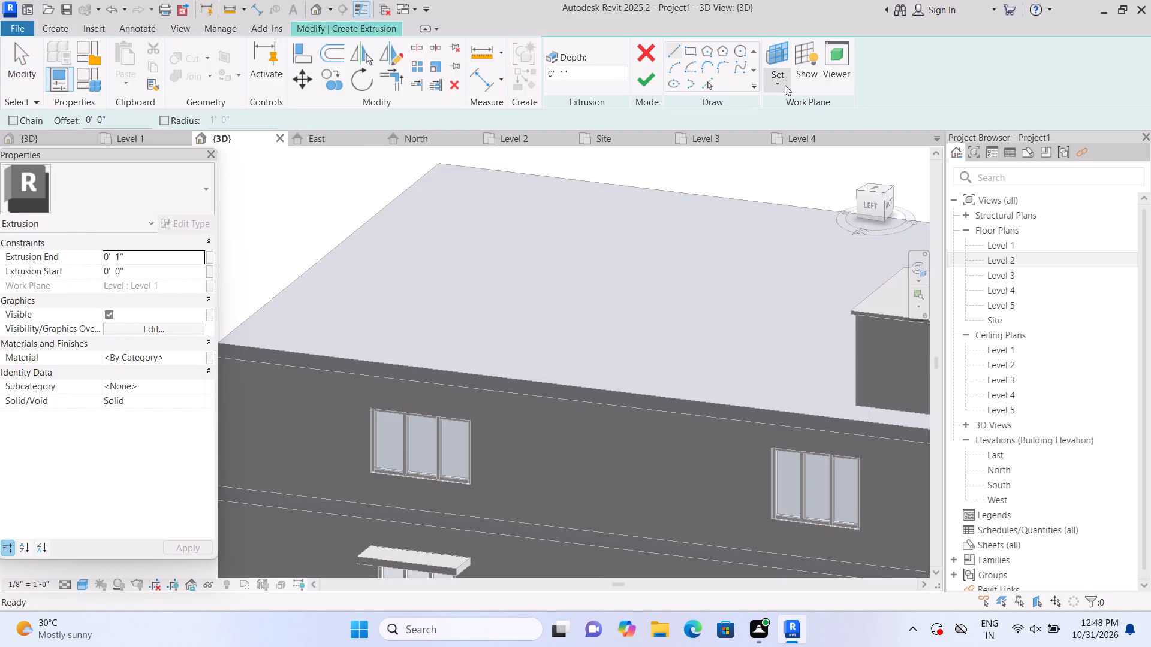
pyautogui.click(791, 137)
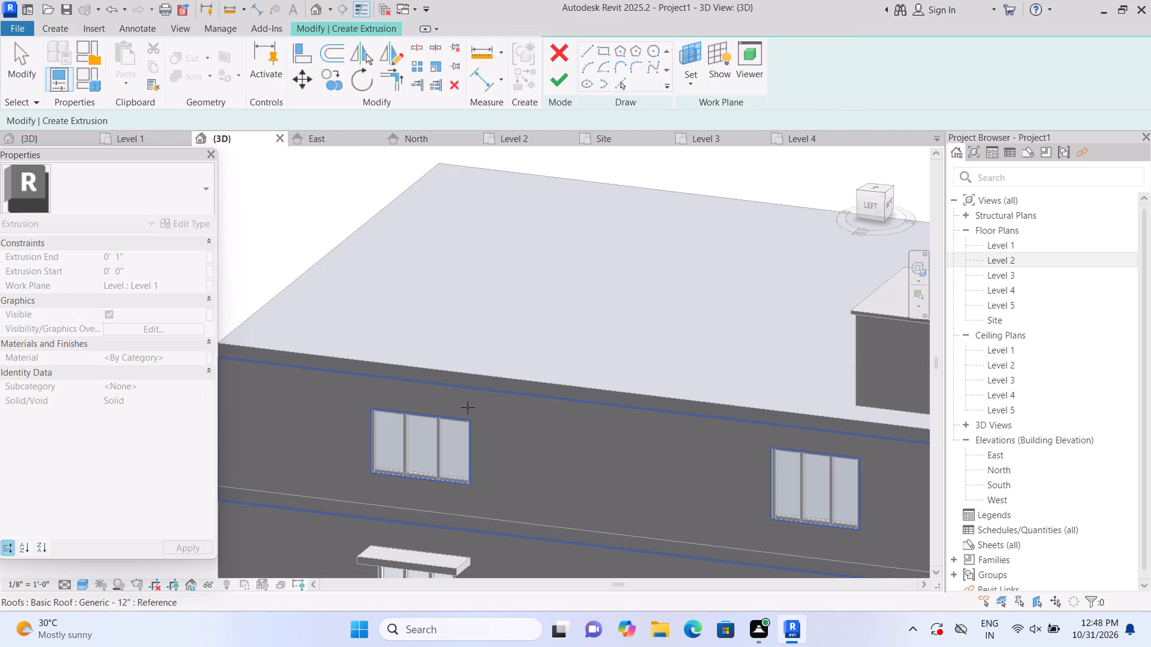
pyautogui.click(441, 416)
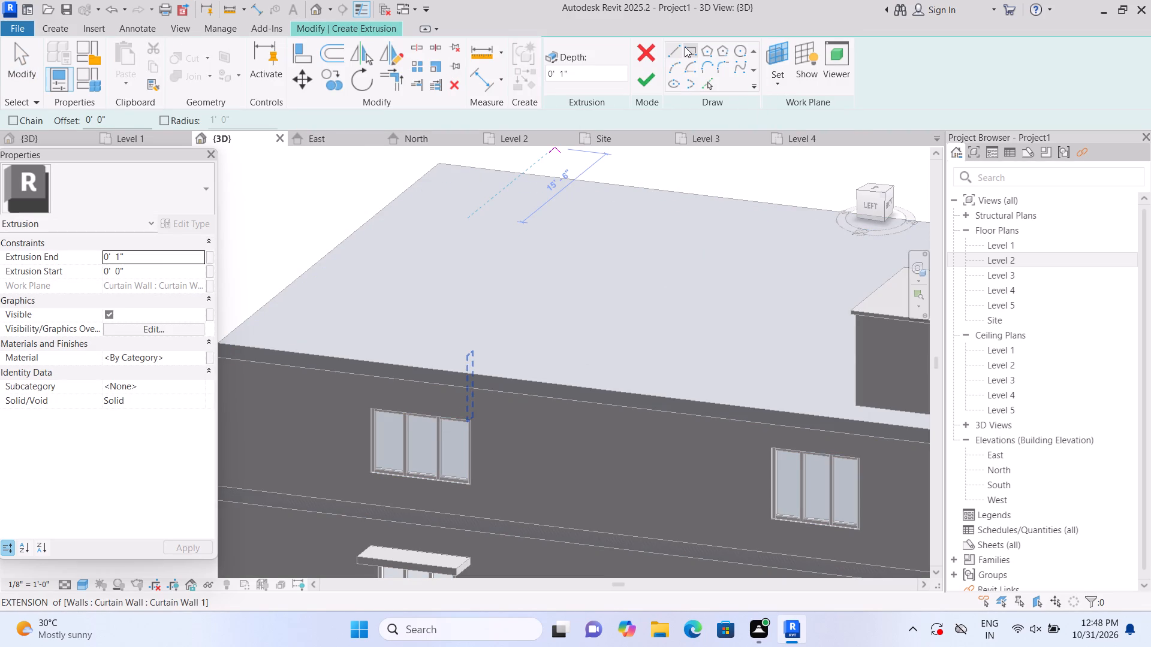
pyautogui.click(685, 47)
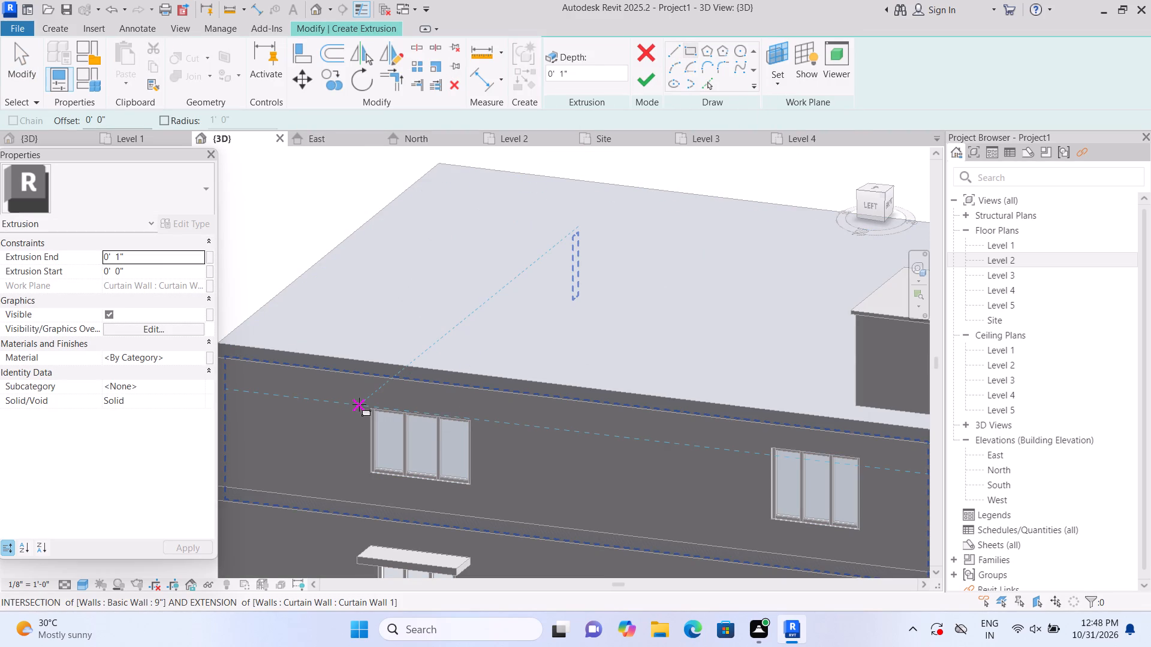
pyautogui.click(359, 404)
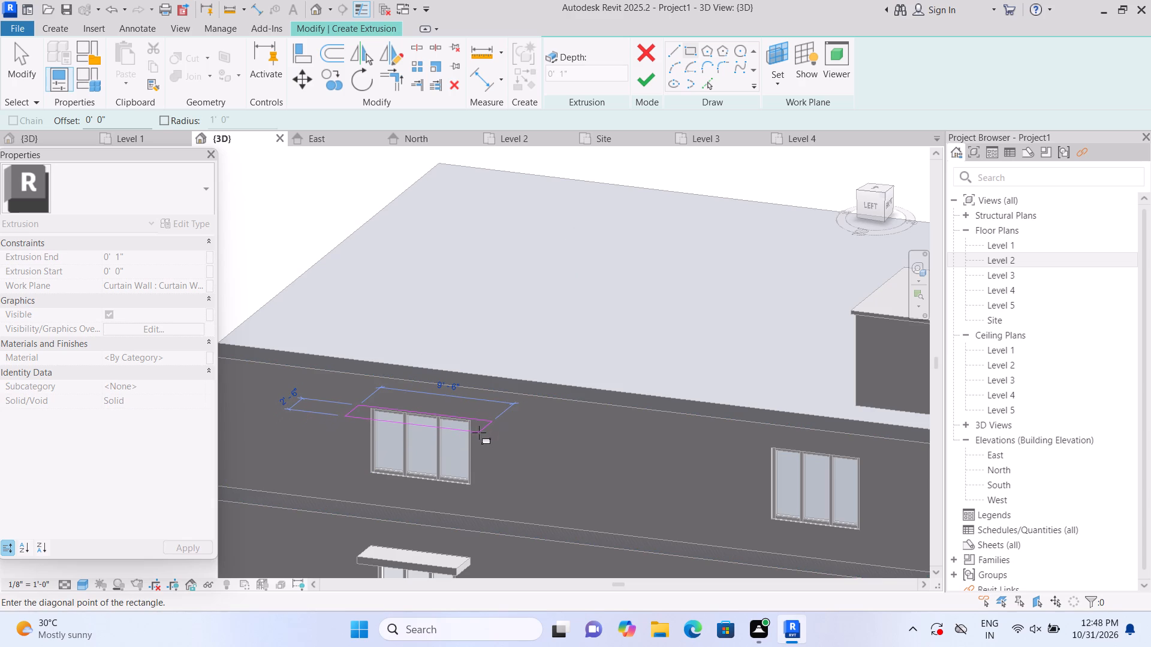
pyautogui.click(479, 433)
pyautogui.click(640, 89)
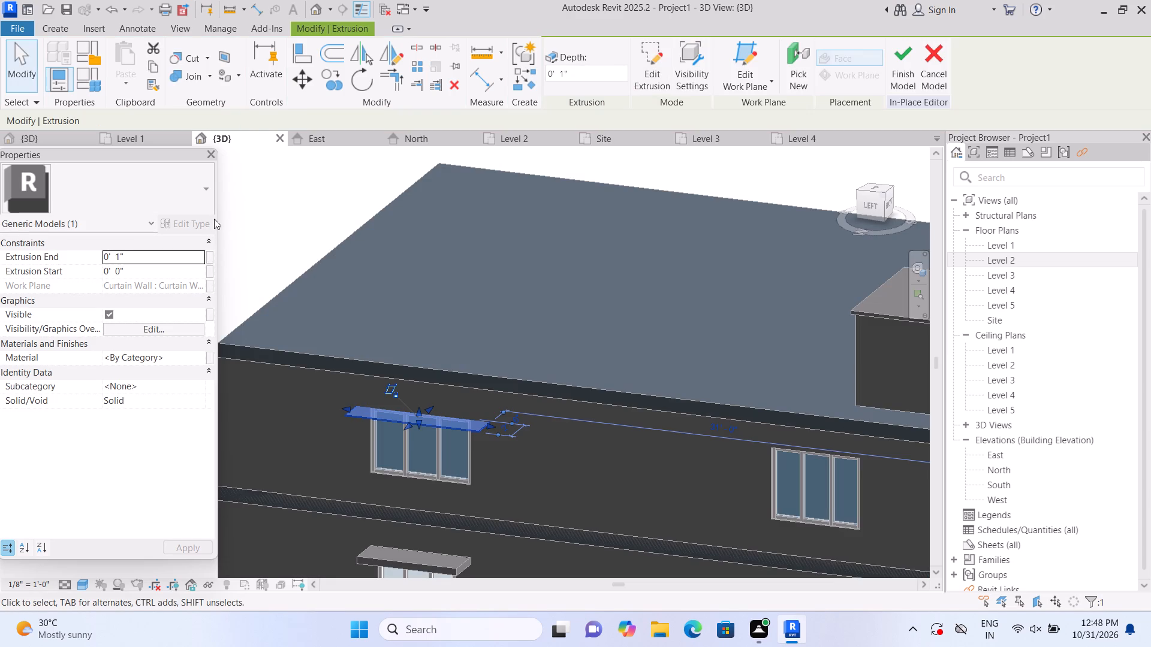
# Set the canopy's Extrusion End to 6".
pyautogui.click(173, 247)
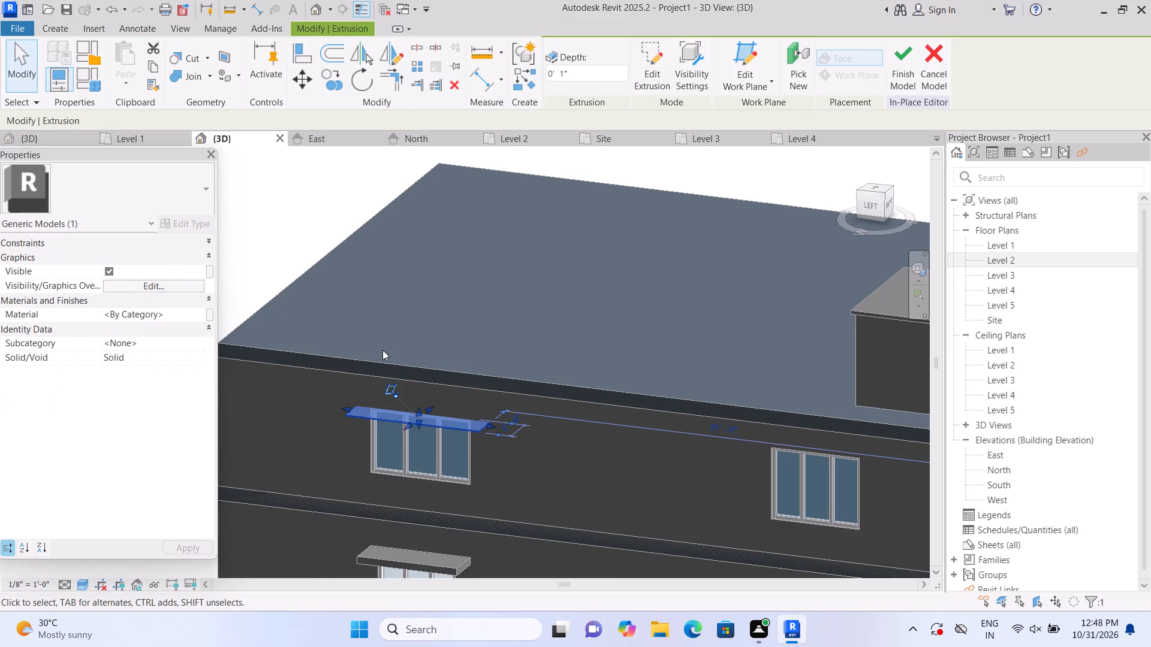
pyautogui.press('Escape')
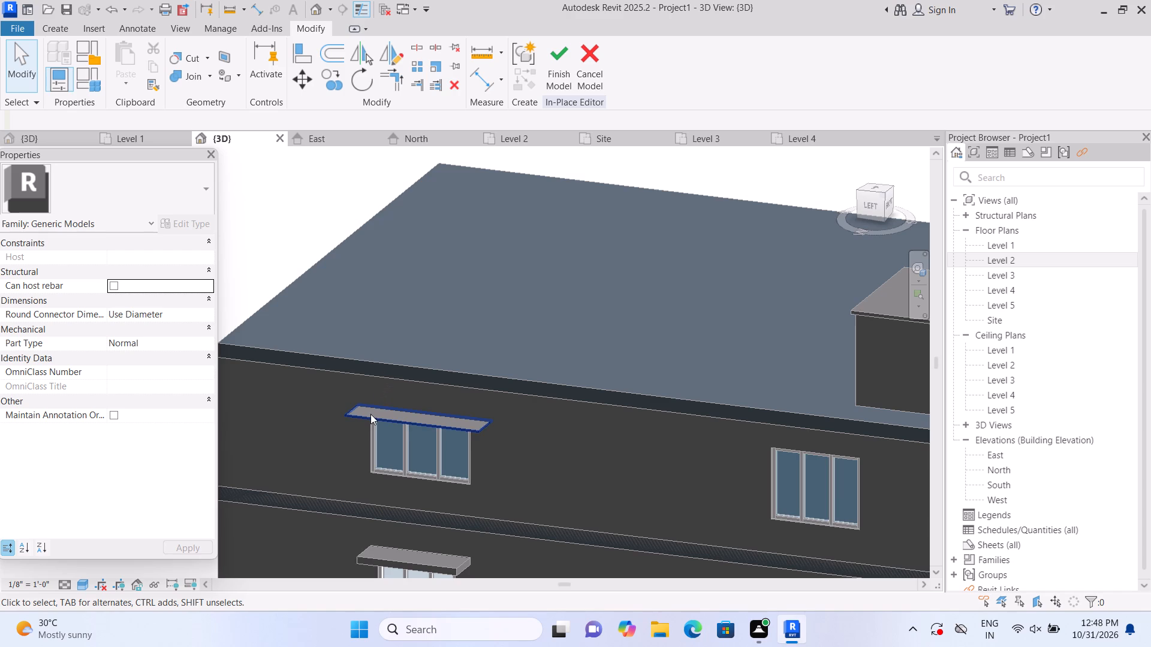
pyautogui.click(370, 414)
pyautogui.click(180, 256)
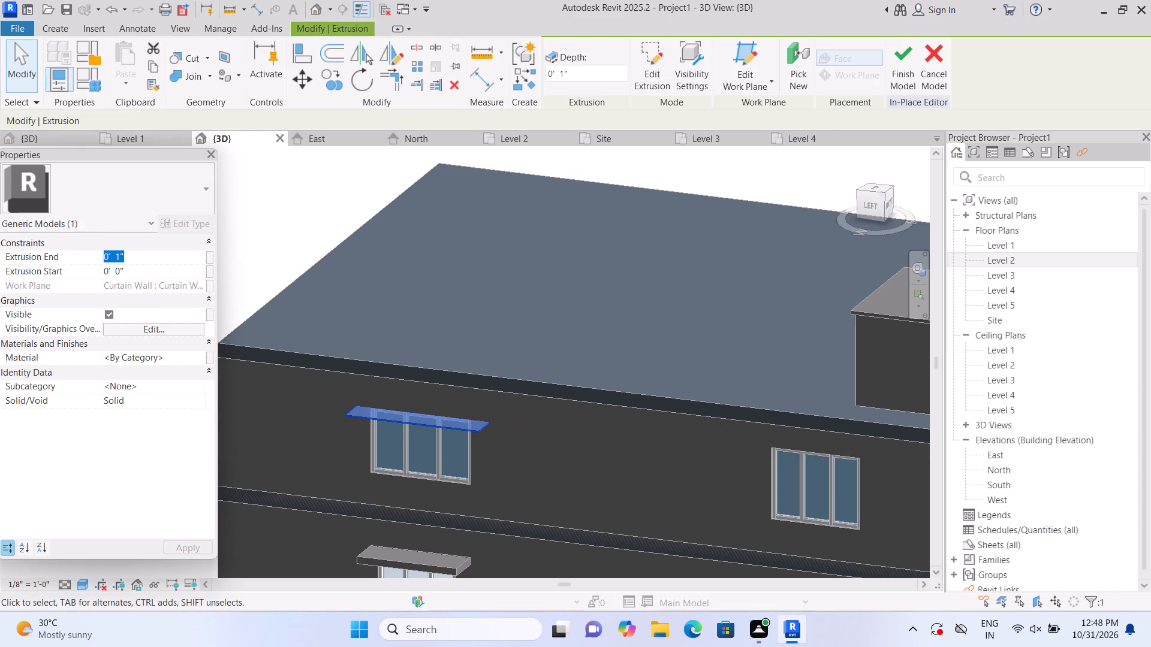
pyautogui.press('BackSpace')
pyautogui.press('6')
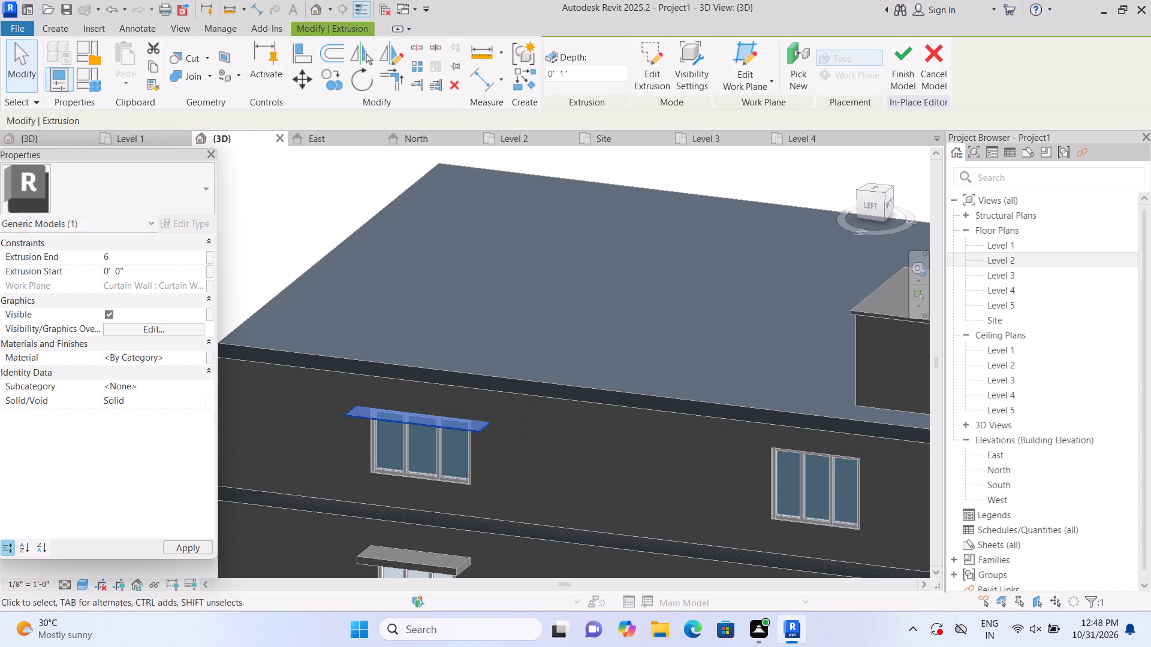
pyautogui.hotkey('shift', '"')
pyautogui.press('Return')
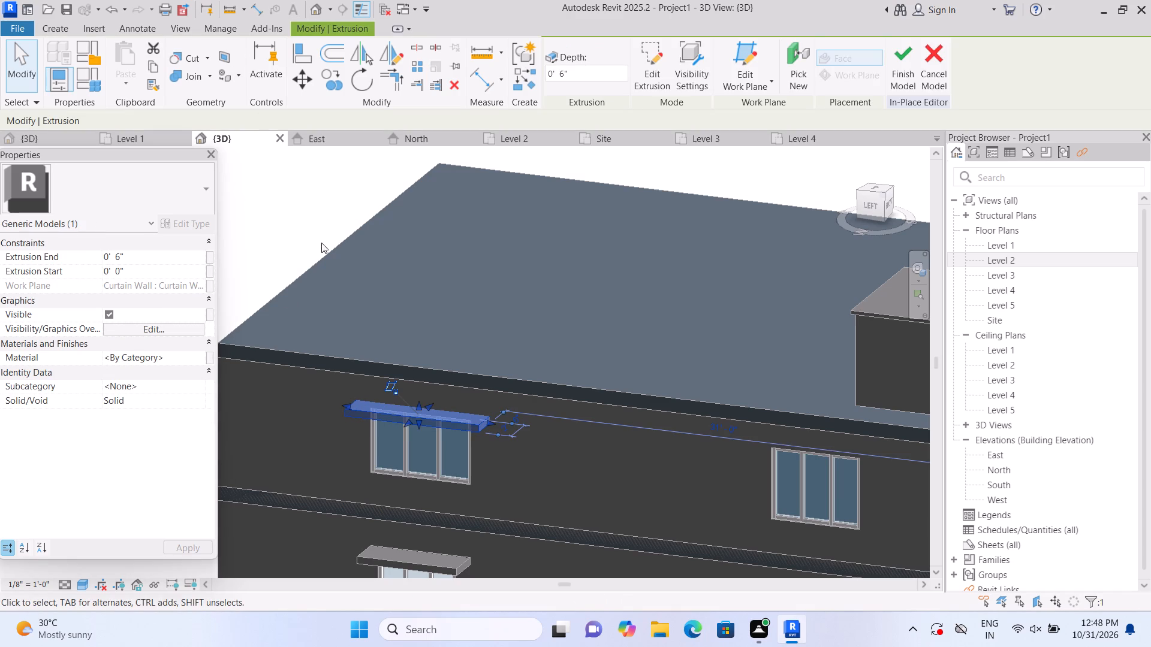
pyautogui.click(309, 288)
# Shorten the canopy's end nearer the house front by its shape handle, to a temporary dimension of about 22'-6".
pyautogui.scroll(1, 423, 511)
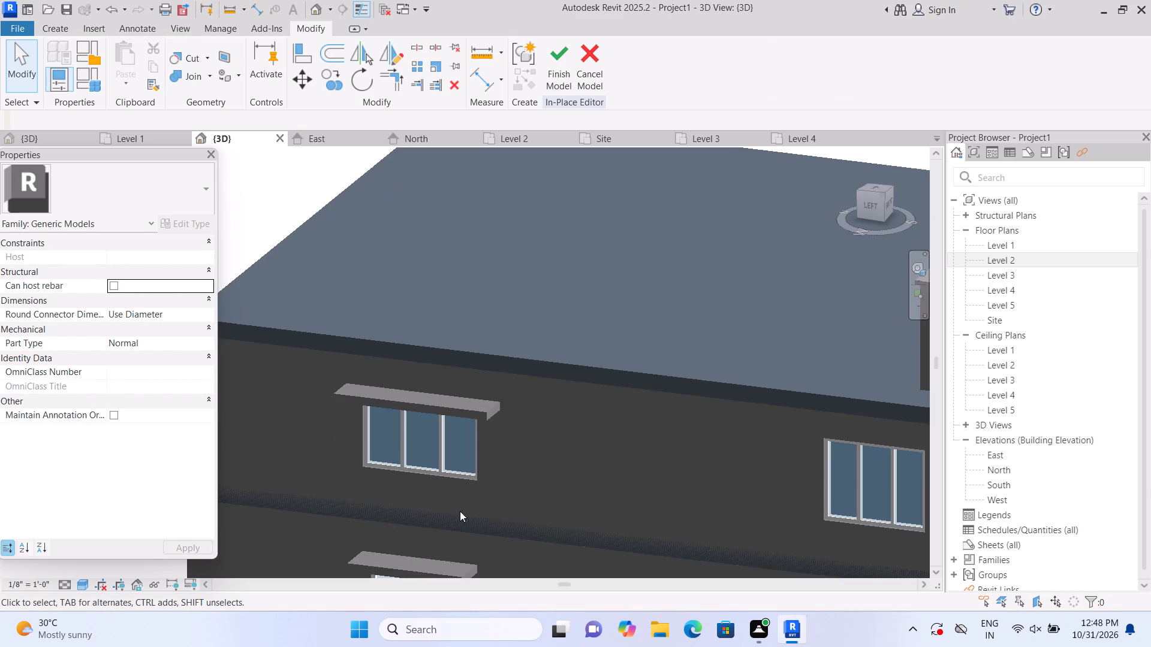
pyautogui.keyDown('shift'); pyautogui.moveTo(490, 499); pyautogui.dragTo(572, 498, button='middle'); pyautogui.keyUp('shift')
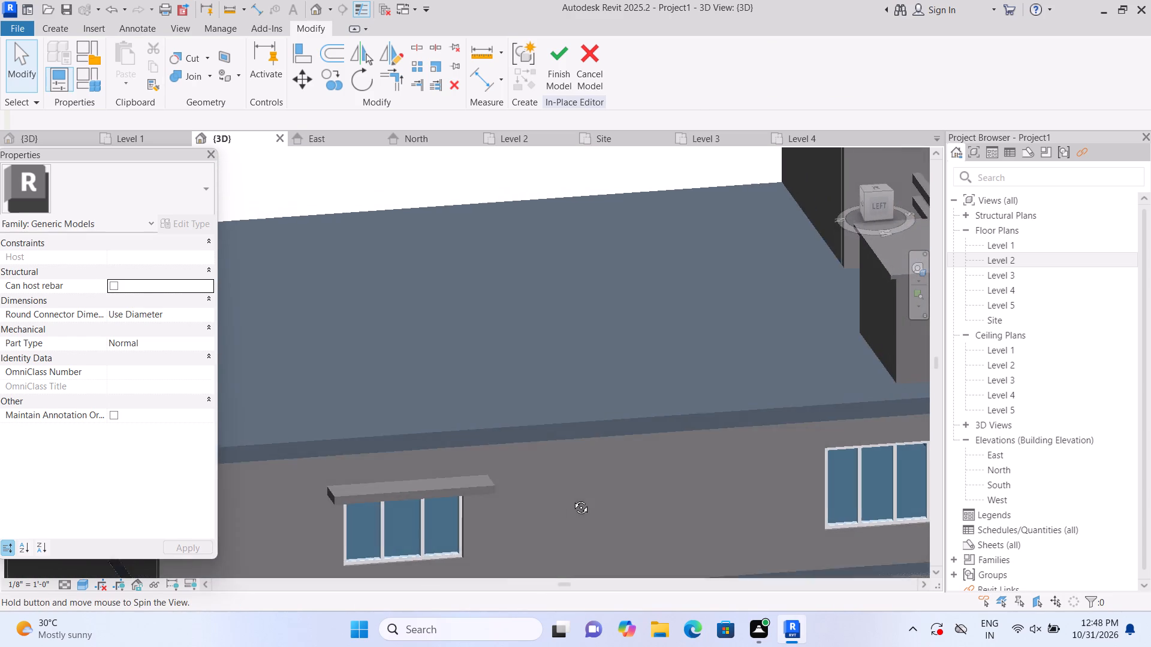
pyautogui.keyDown('shift'); pyautogui.moveTo(572, 498); pyautogui.dragTo(575, 495, button='middle'); pyautogui.keyUp('shift')
pyautogui.scroll(1, 499, 494)
pyautogui.click(487, 488)
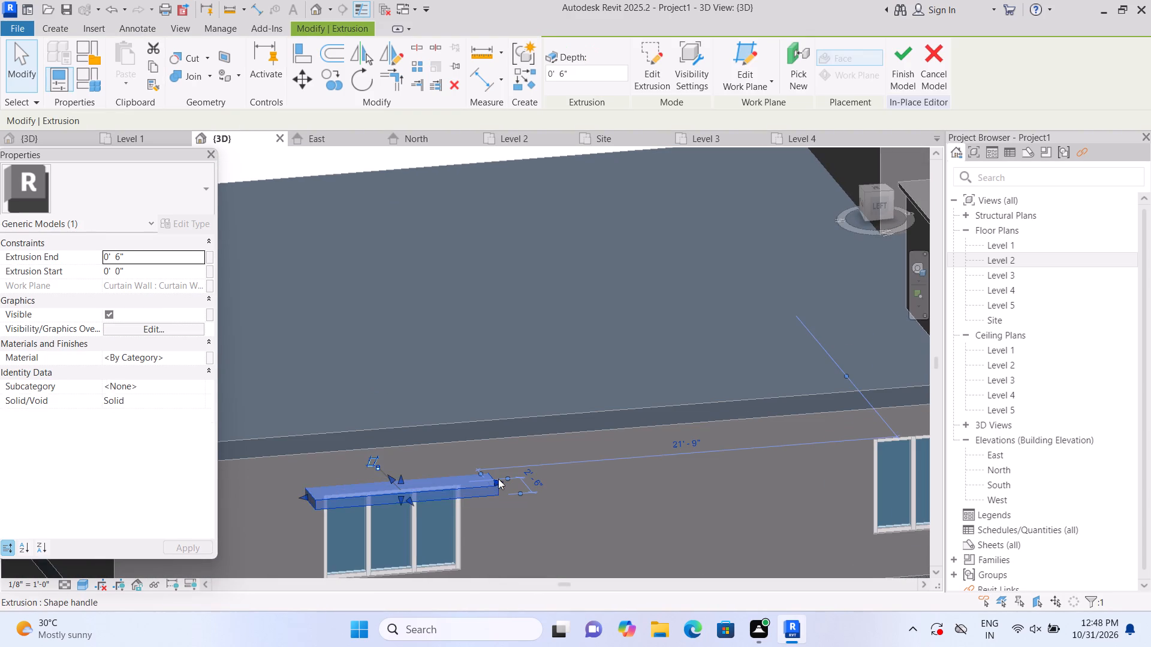
pyautogui.moveTo(498, 479); pyautogui.dragTo(478, 480)
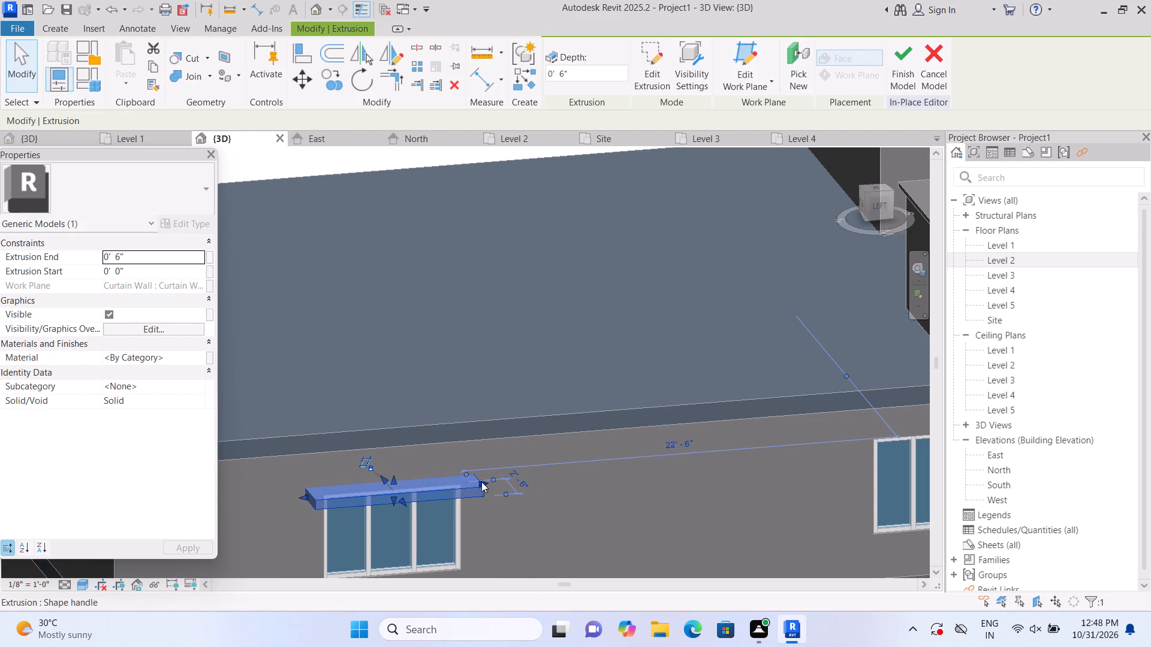
pyautogui.click(501, 521)
# Extend the canopy's outer edge away from the wall by its shape handle to a depth of about 3'-6".
pyautogui.click(445, 486)
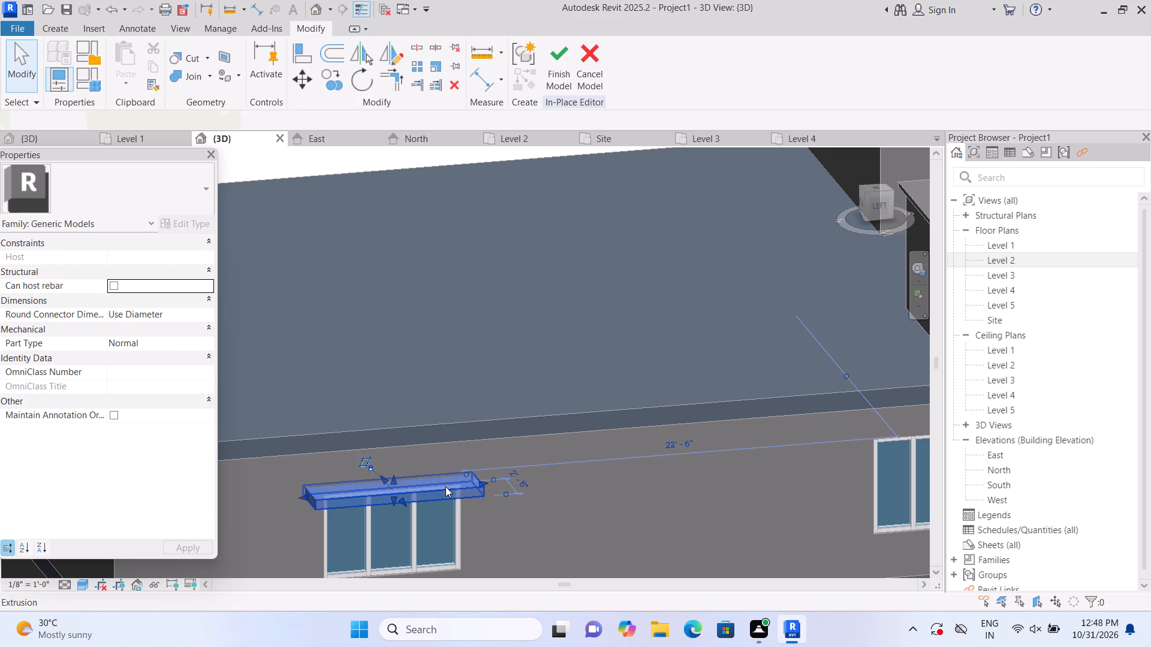
pyautogui.moveTo(400, 501); pyautogui.dragTo(407, 503)
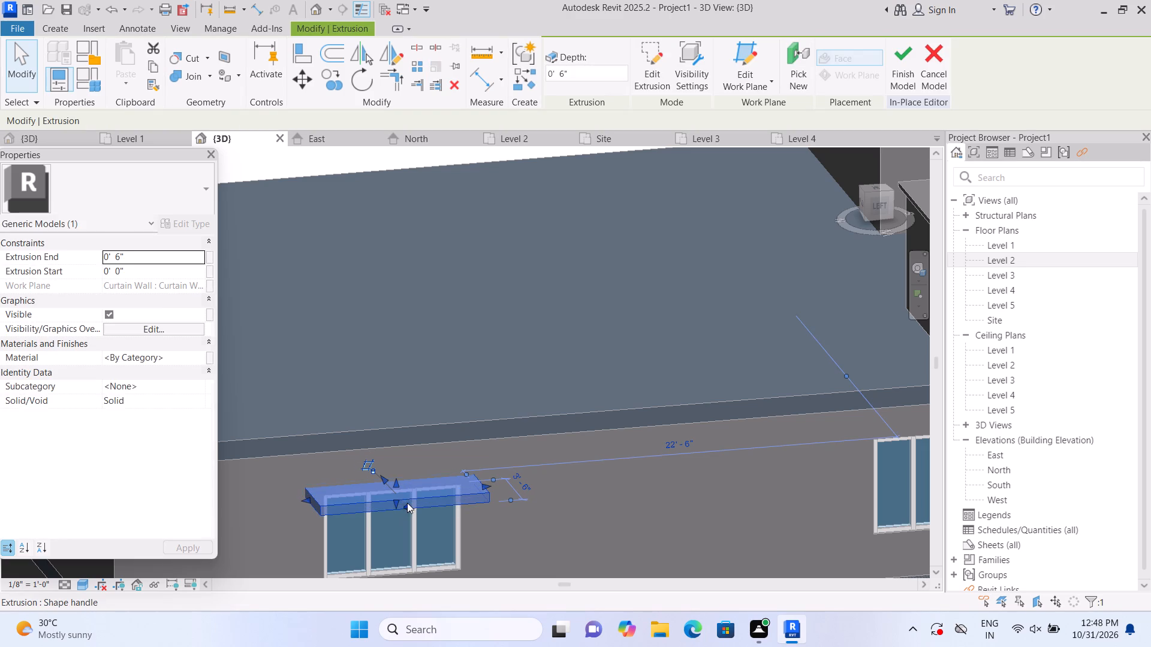
pyautogui.click(501, 538)
# Shorten the canopy's end nearer the rear of the house by its shape handle, bringing it closer to the window's rear edge.
pyautogui.scroll(-9, 501, 531)
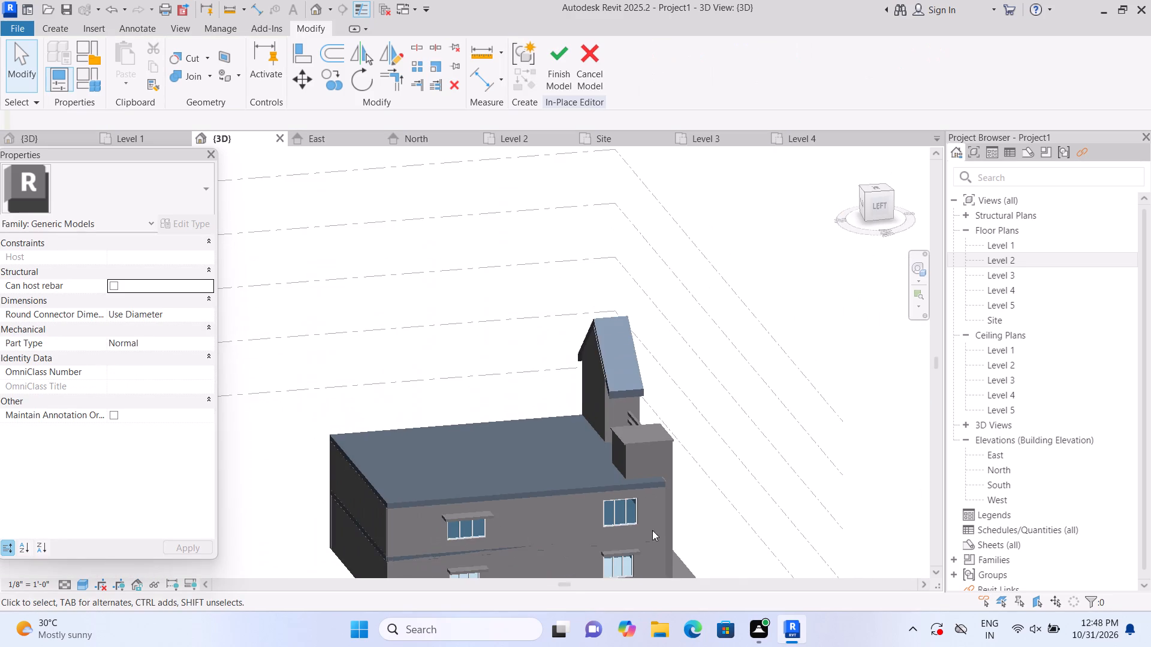
pyautogui.keyDown('shift'); pyautogui.moveTo(793, 485); pyautogui.dragTo(668, 518, button='middle'); pyautogui.keyUp('shift')
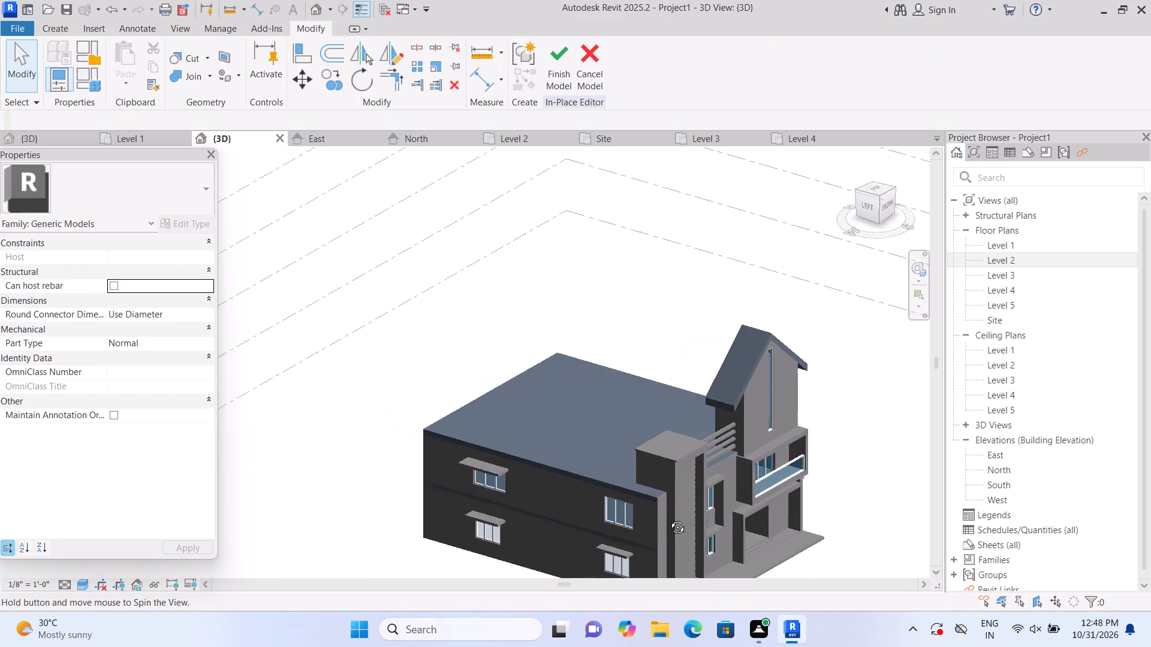
pyautogui.keyDown('shift'); pyautogui.moveTo(668, 518); pyautogui.dragTo(644, 528, button='middle'); pyautogui.keyUp('shift')
pyautogui.moveTo(560, 534); pyautogui.dragTo(513, 455, button='middle')
pyautogui.scroll(2, 427, 373)
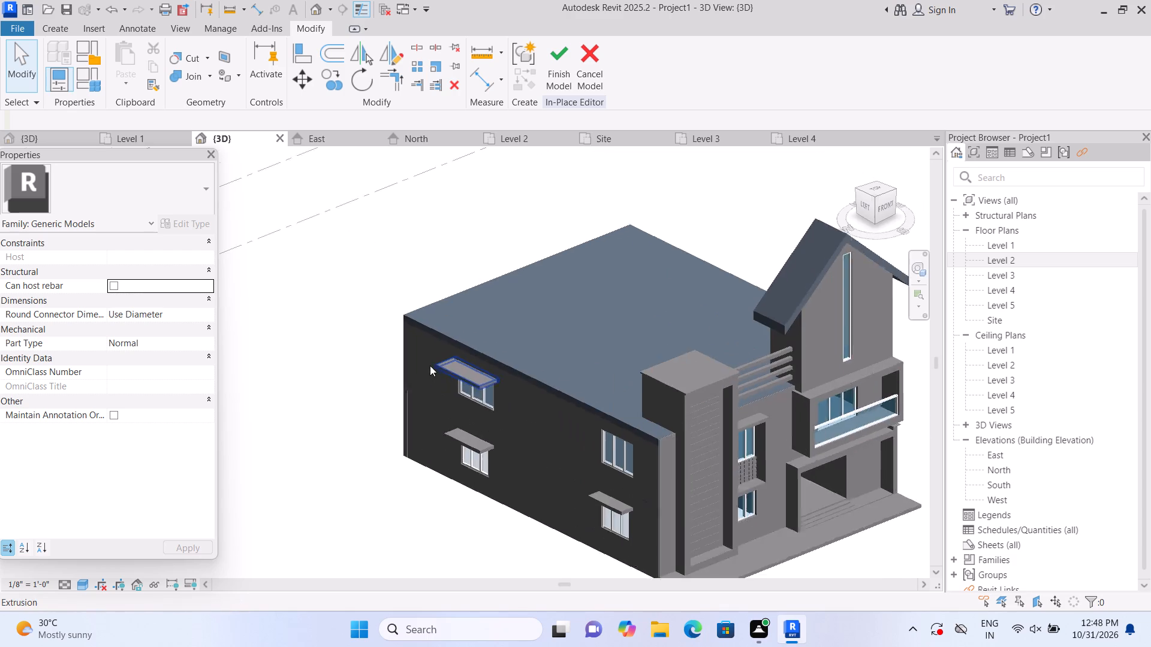
pyautogui.scroll(1, 430, 365)
pyautogui.scroll(3, 476, 381)
pyautogui.click(465, 359)
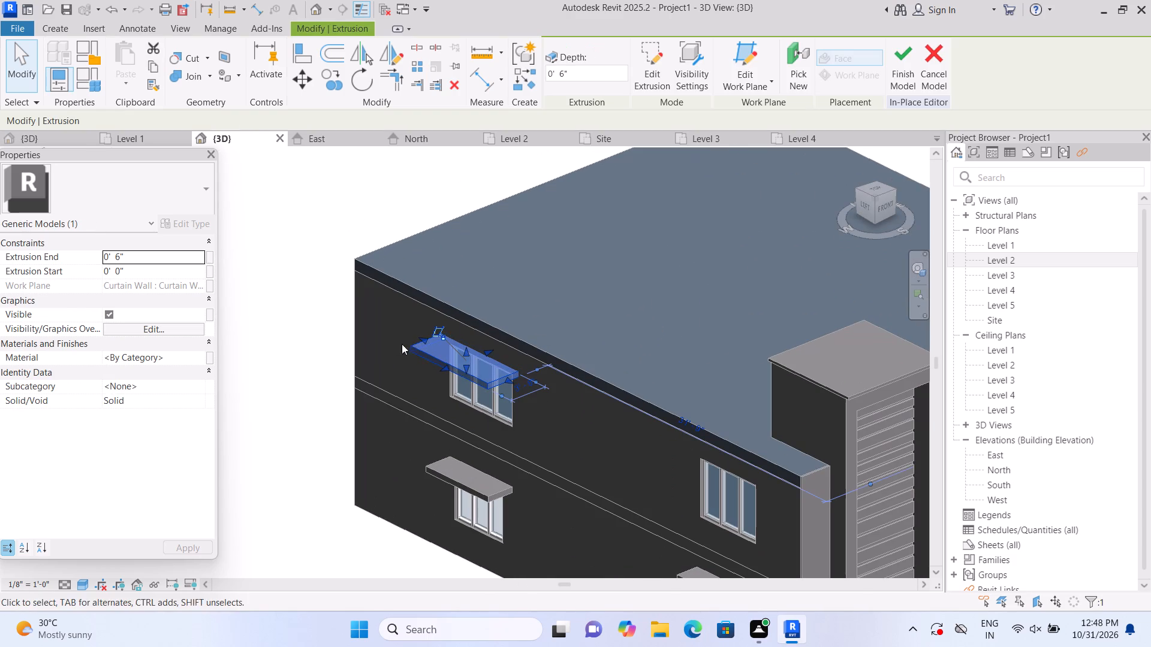
pyautogui.moveTo(423, 338); pyautogui.dragTo(435, 347)
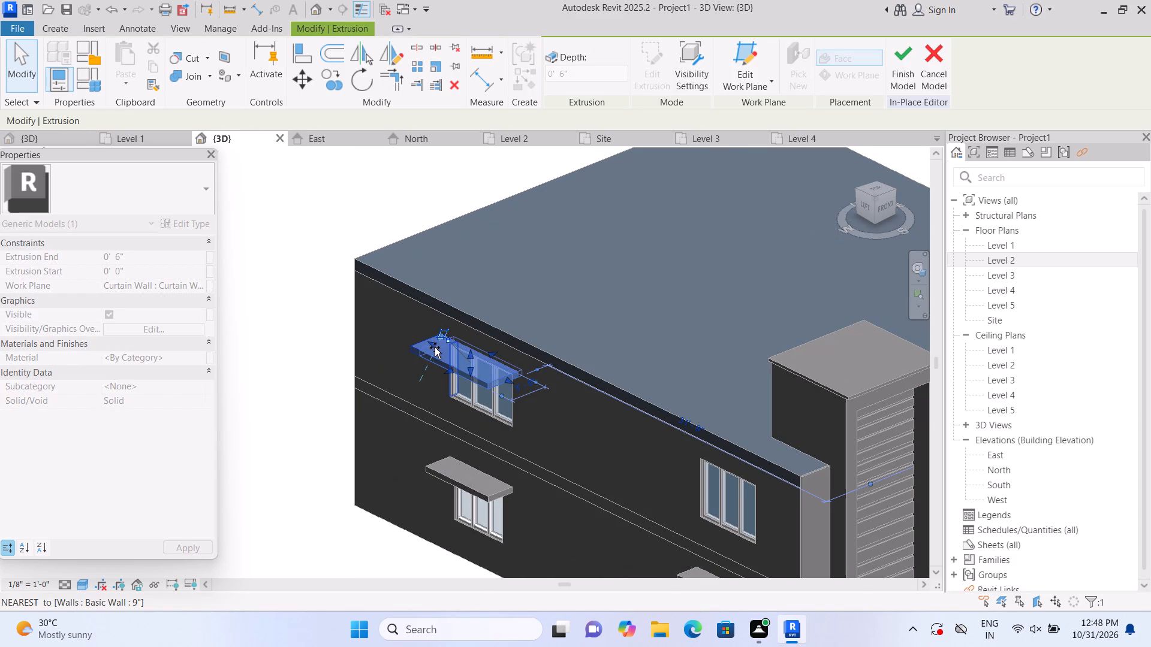
pyautogui.moveTo(435, 347); pyautogui.dragTo(432, 346)
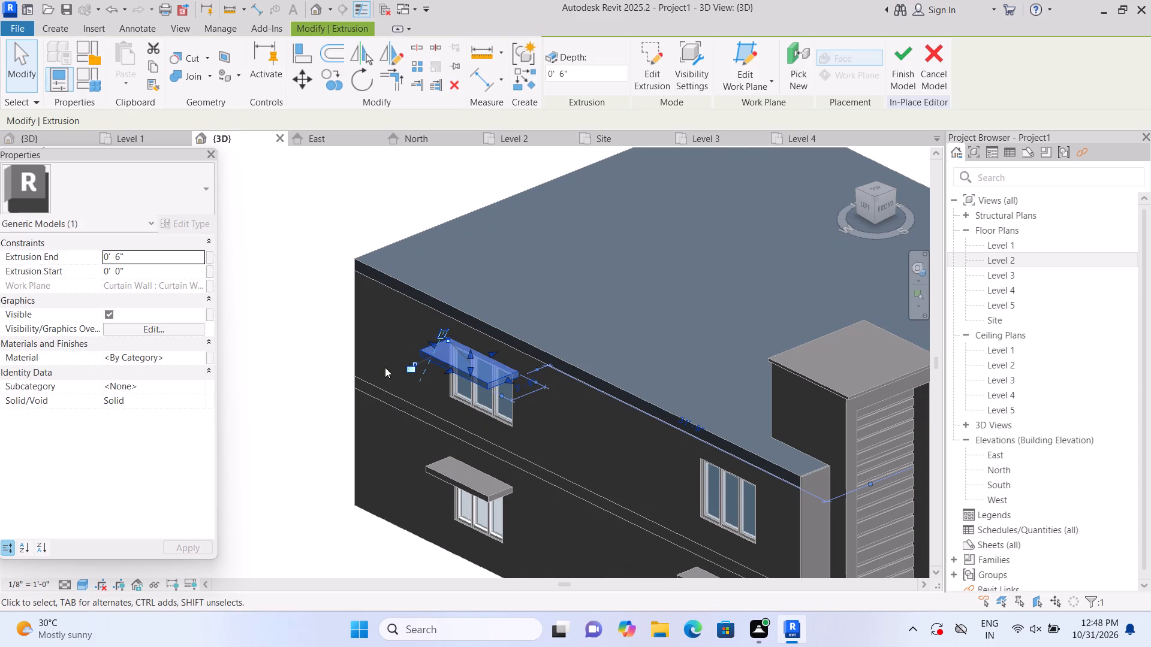
# Pull the outer edge of the canopy above the rear Level 2 west-wall window slightly back toward the wall by its shape handle.
pyautogui.click(318, 385)
pyautogui.scroll(-2, 315, 386)
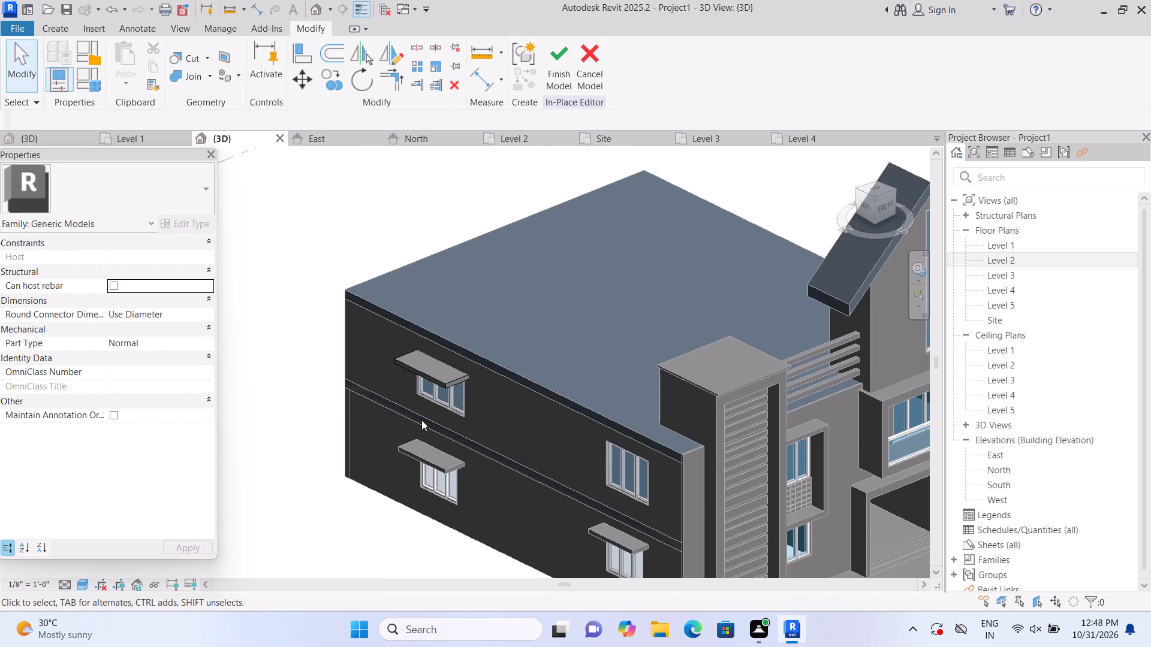
pyautogui.scroll(1, 423, 418)
pyautogui.click(446, 381)
pyautogui.scroll(2, 428, 377)
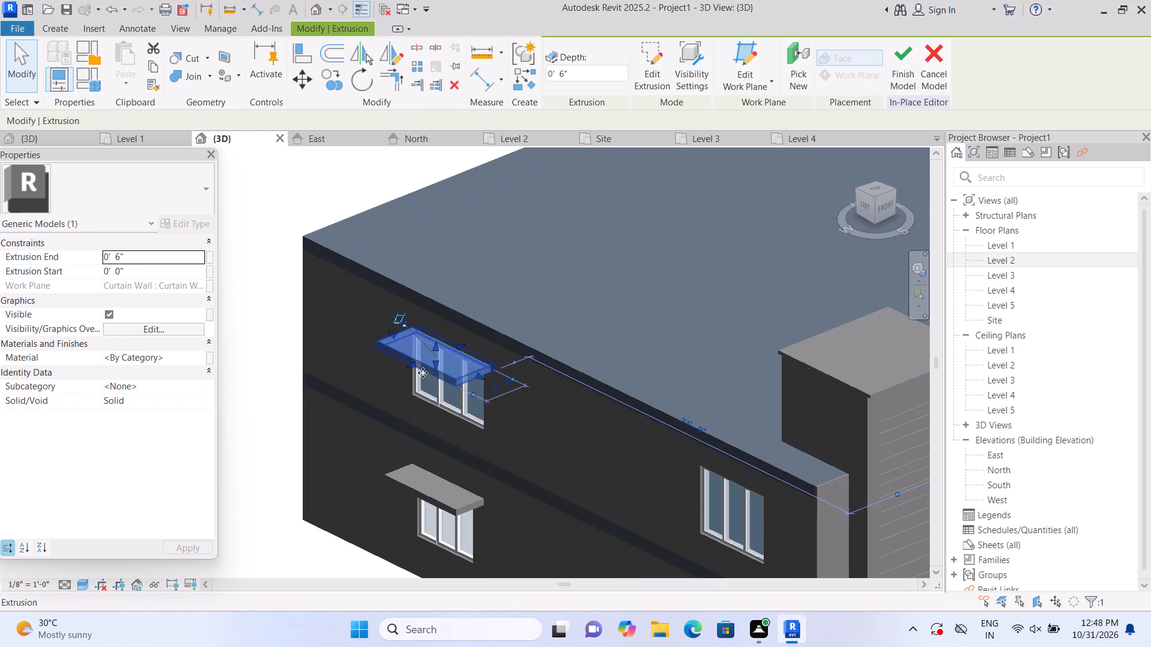
pyautogui.moveTo(412, 363); pyautogui.dragTo(421, 356)
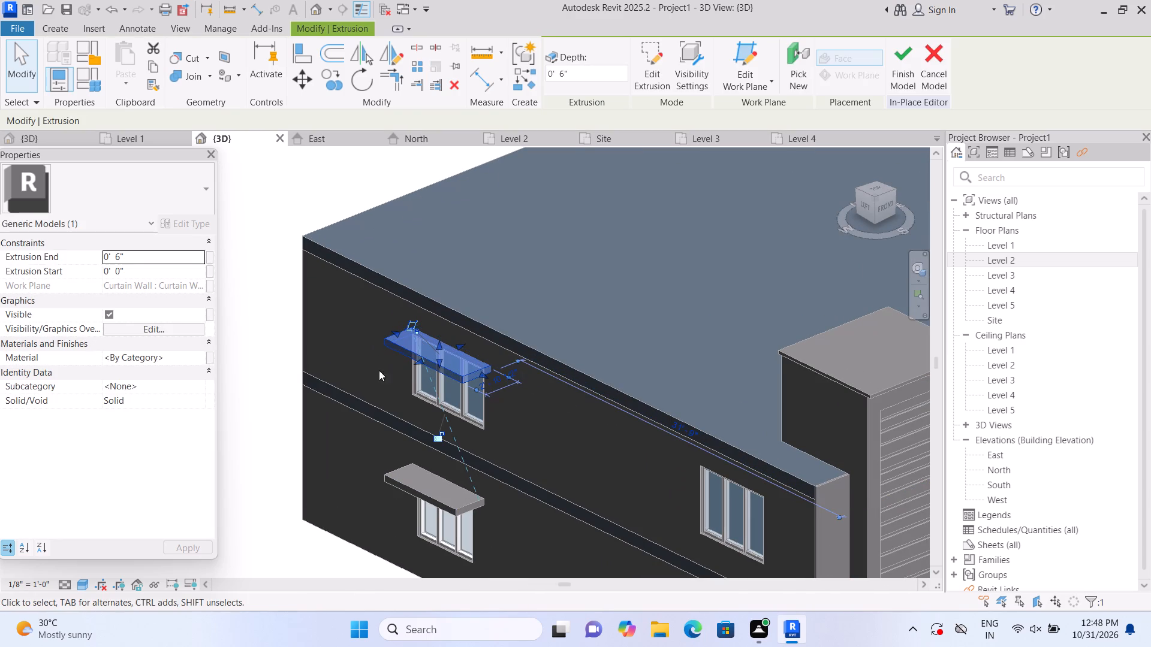
pyautogui.click(251, 403)
# Create a rectangular extrusion about 9'-0" long and 1'-6" deep above the front Level 2 west-wall window, on a work plane picked at its head.
pyautogui.scroll(-5, 263, 403)
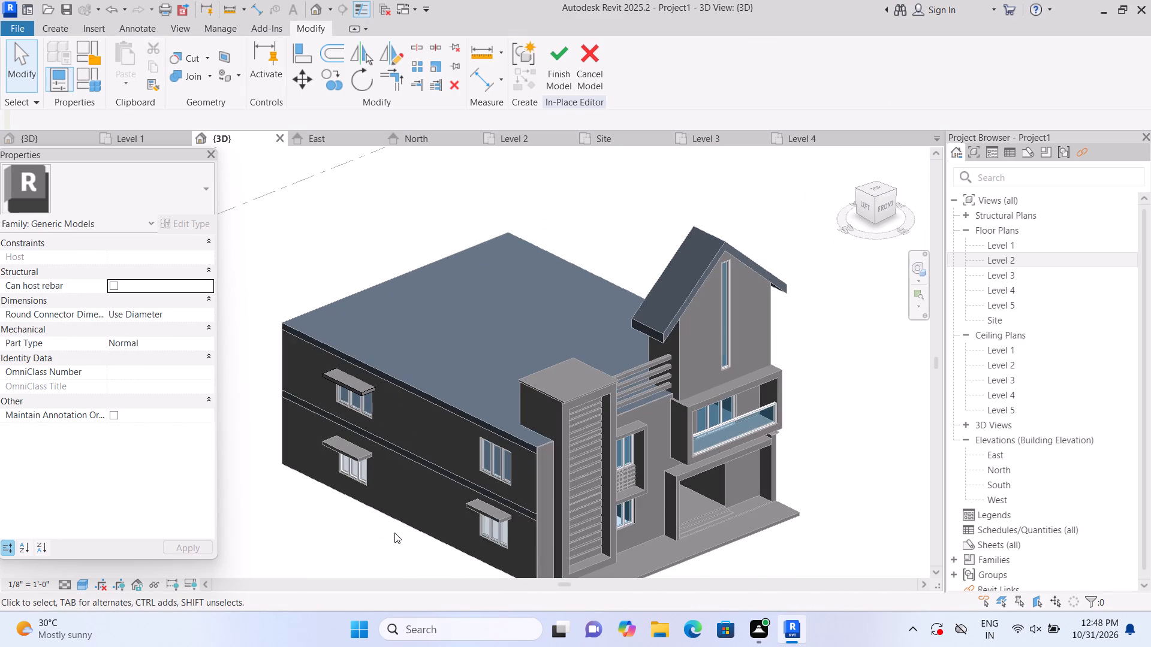
pyautogui.moveTo(394, 533); pyautogui.dragTo(370, 469, button='middle')
pyautogui.scroll(2, 452, 410)
pyautogui.scroll(5, 488, 367)
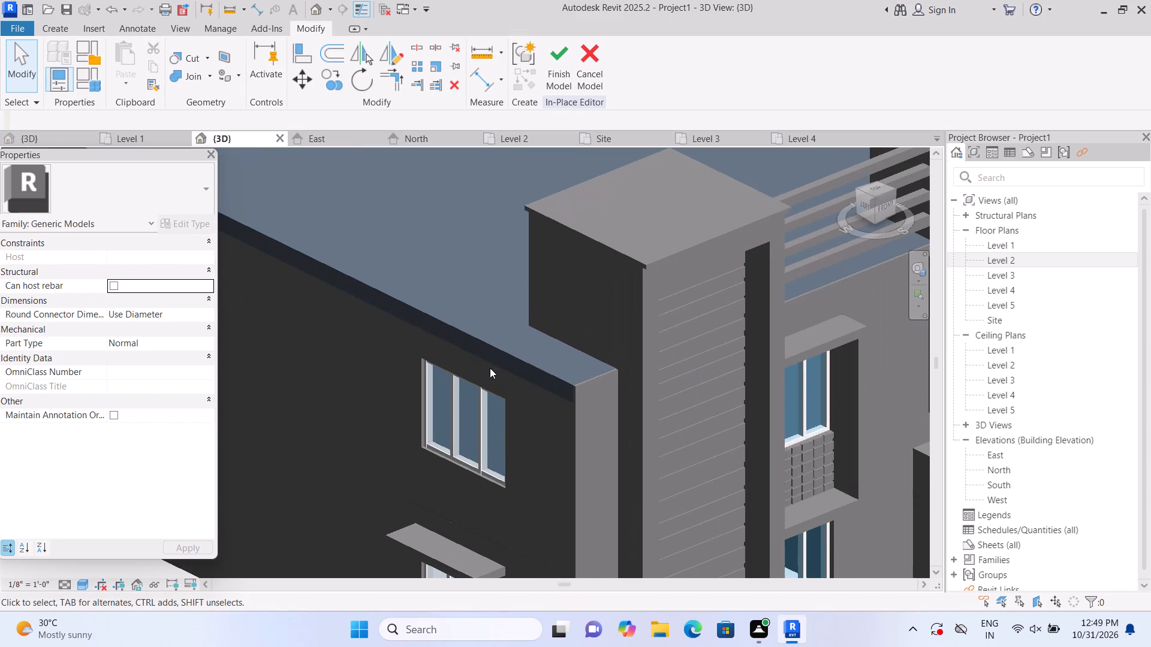
pyautogui.click(60, 29)
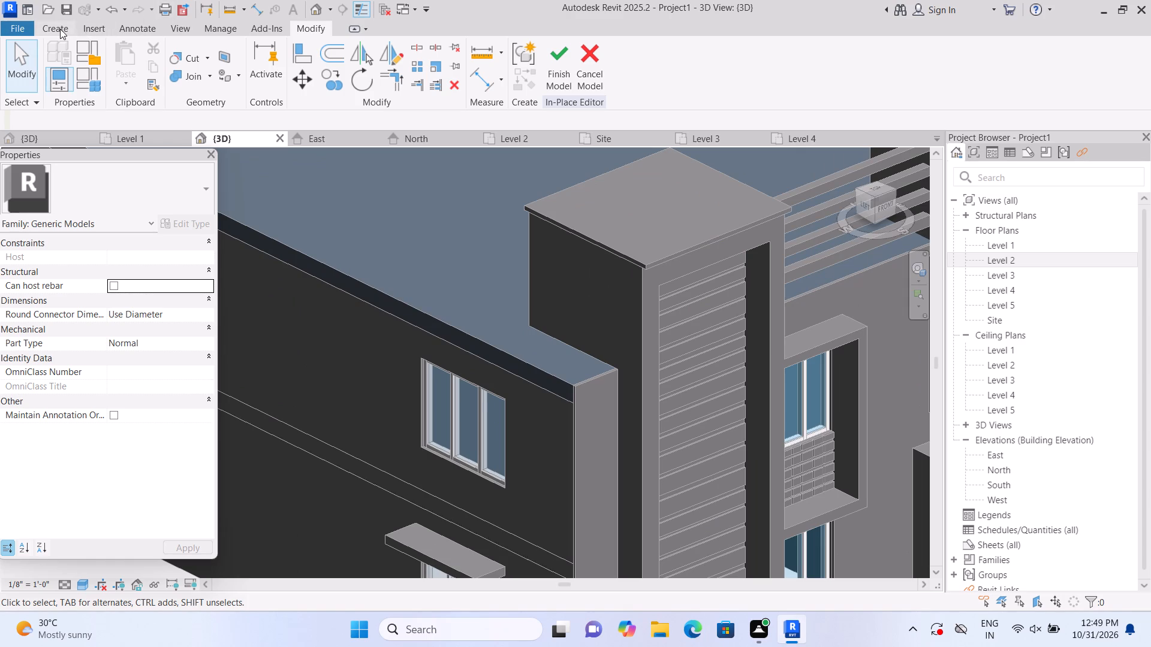
pyautogui.click(138, 79)
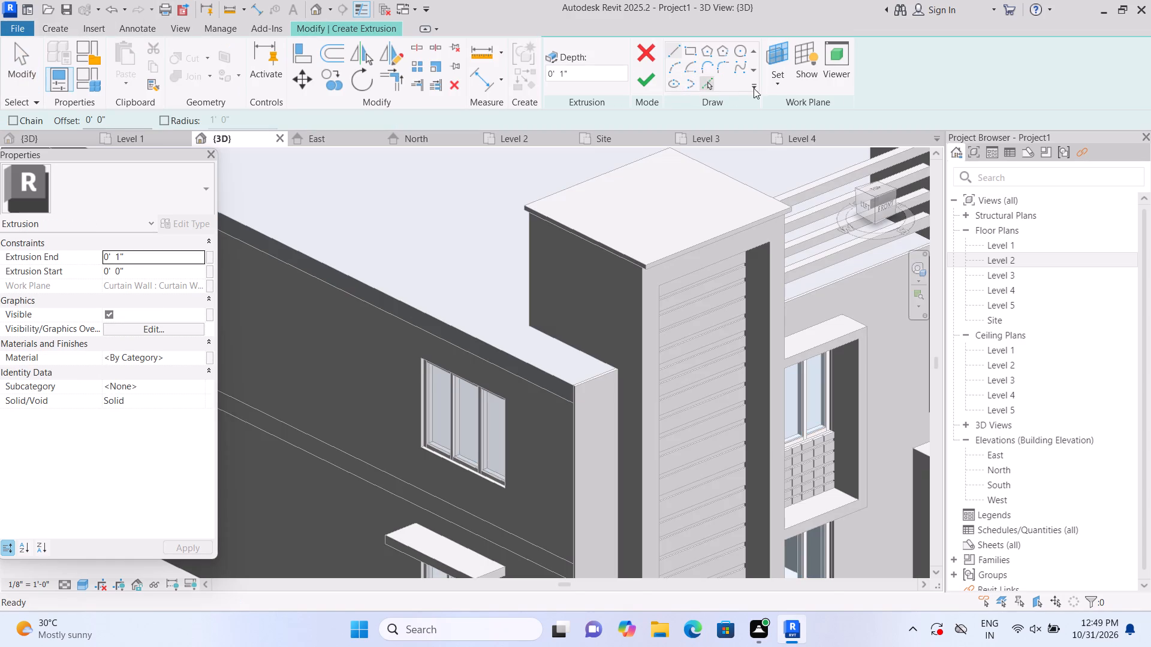
pyautogui.click(781, 89)
pyautogui.click(787, 129)
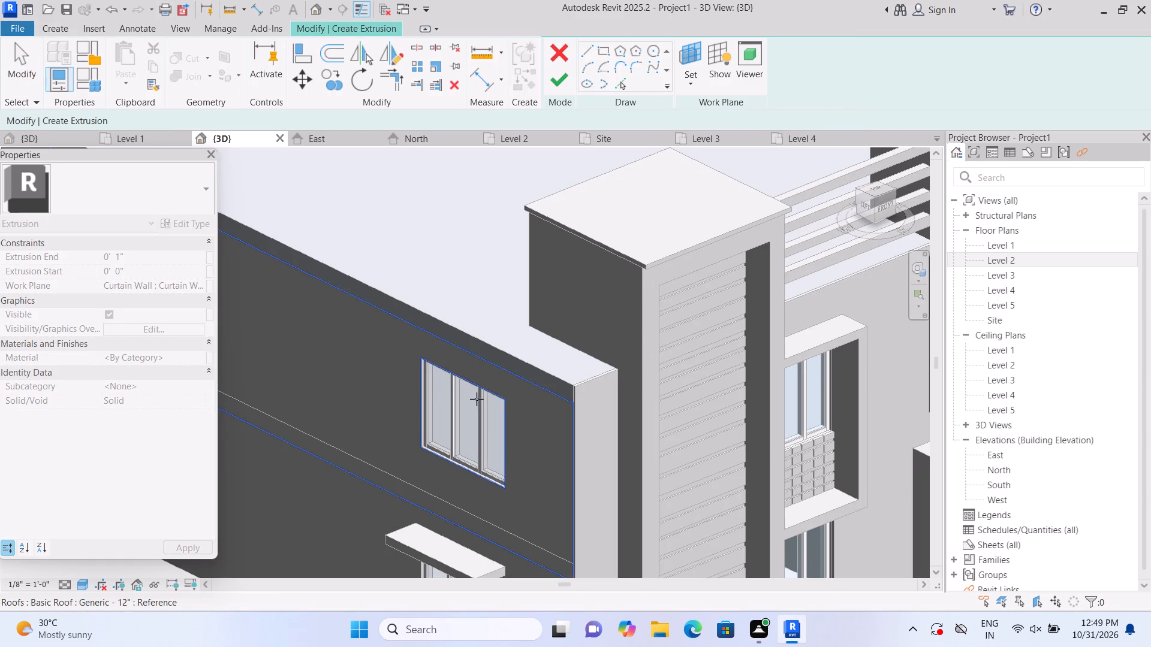
pyautogui.doubleClick(477, 399)
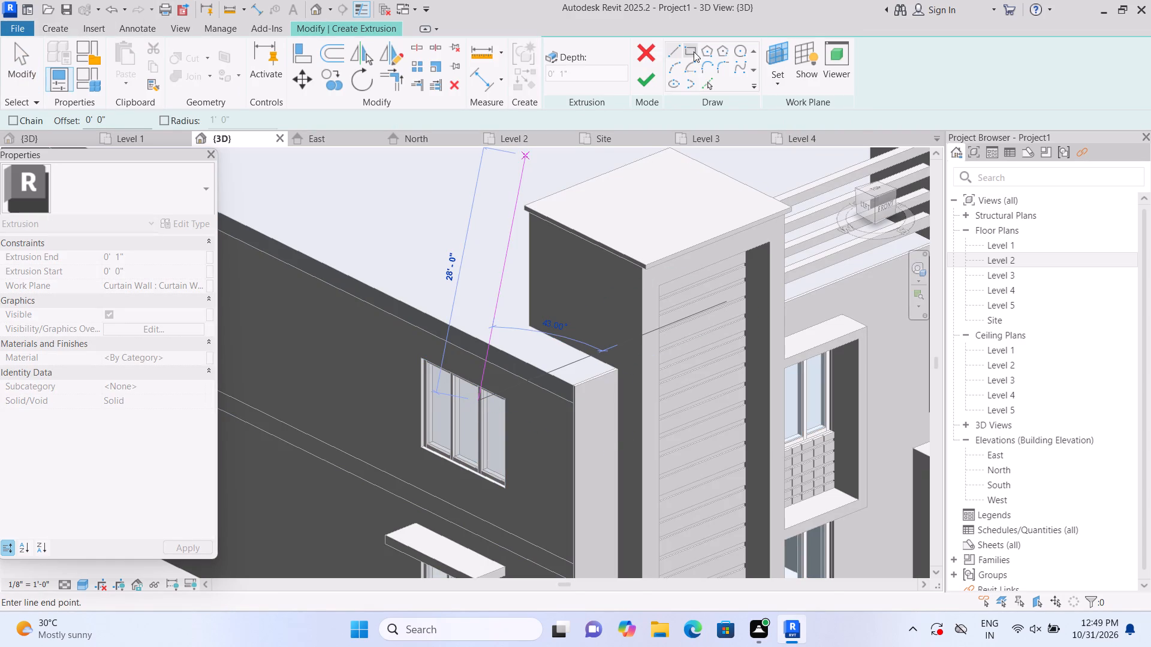
pyautogui.click(700, 47)
pyautogui.click(691, 46)
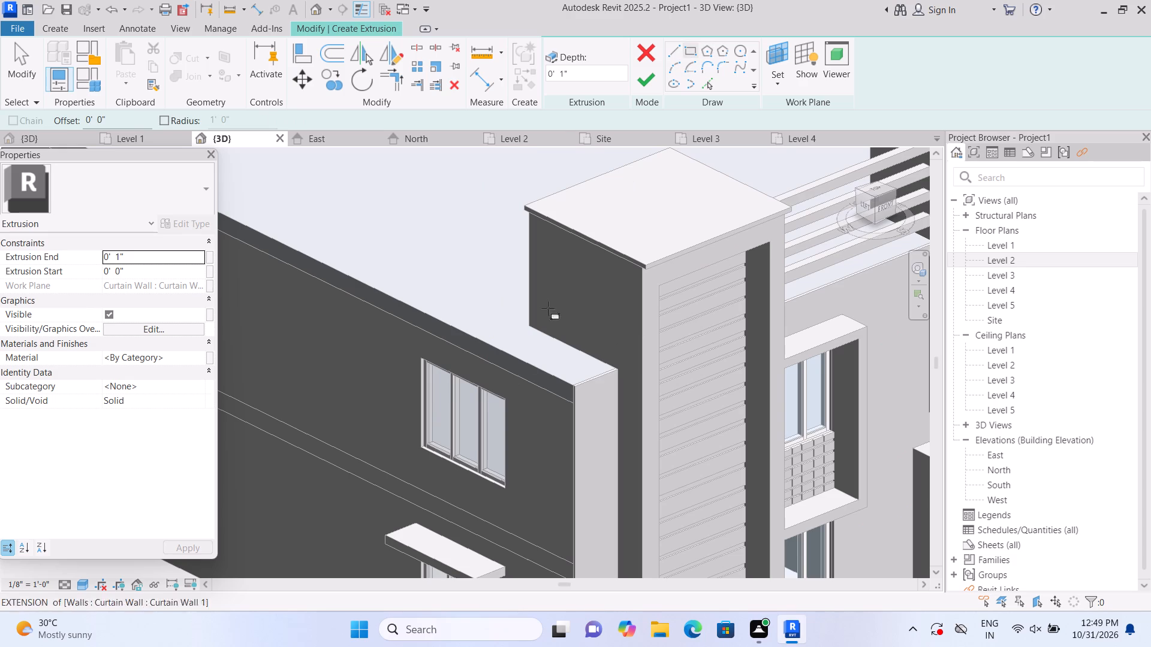
pyautogui.scroll(1, 466, 389)
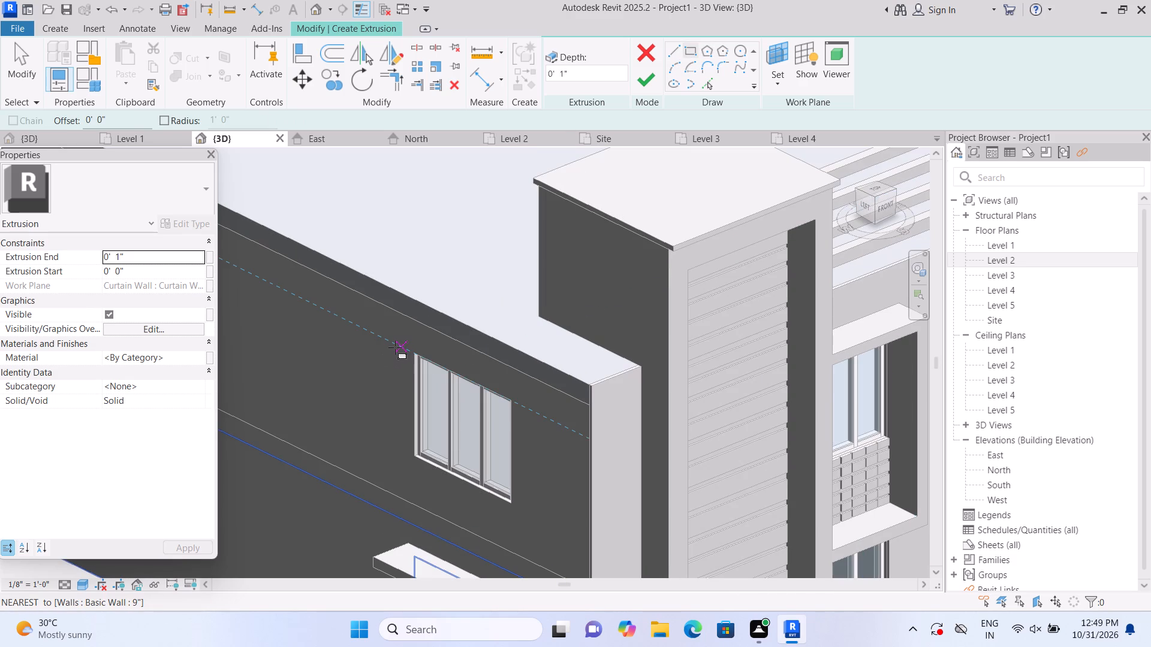
pyautogui.click(392, 345)
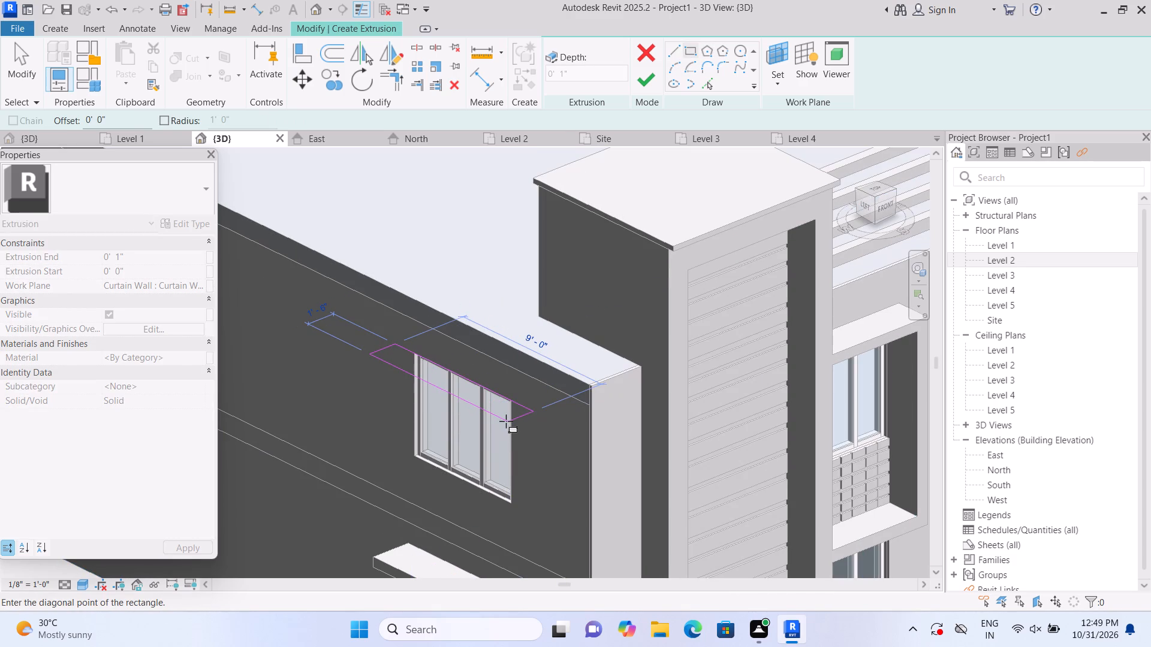
pyautogui.click(506, 421)
pyautogui.click(652, 80)
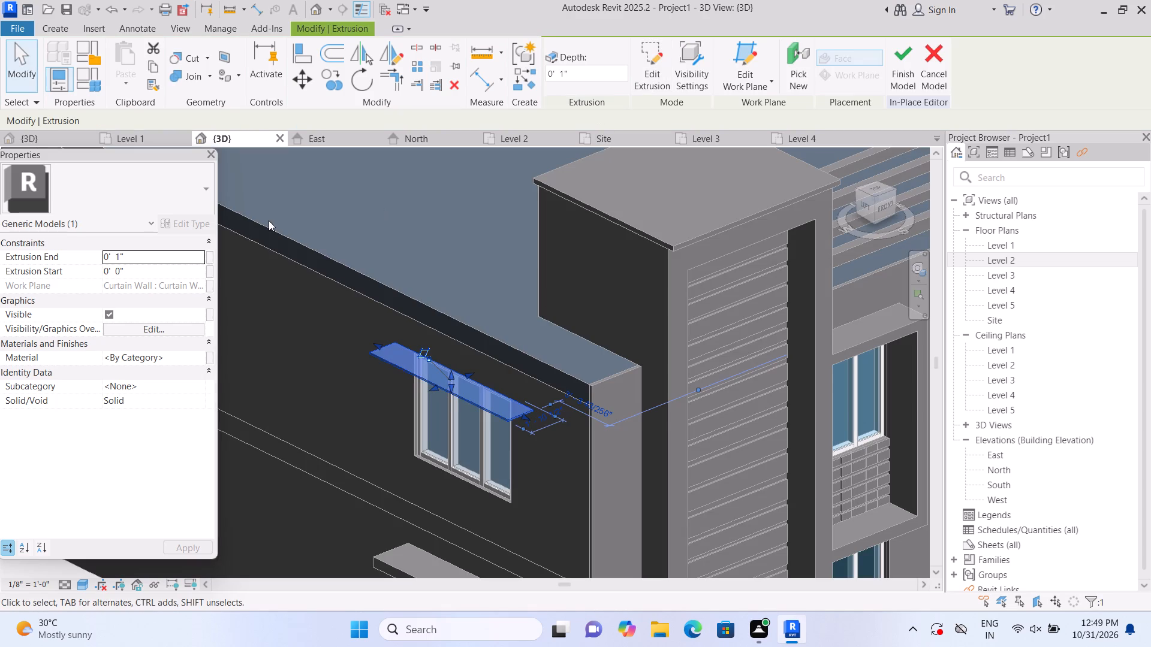
# Set the new canopy's Extrusion End to 6".
pyautogui.click(159, 253)
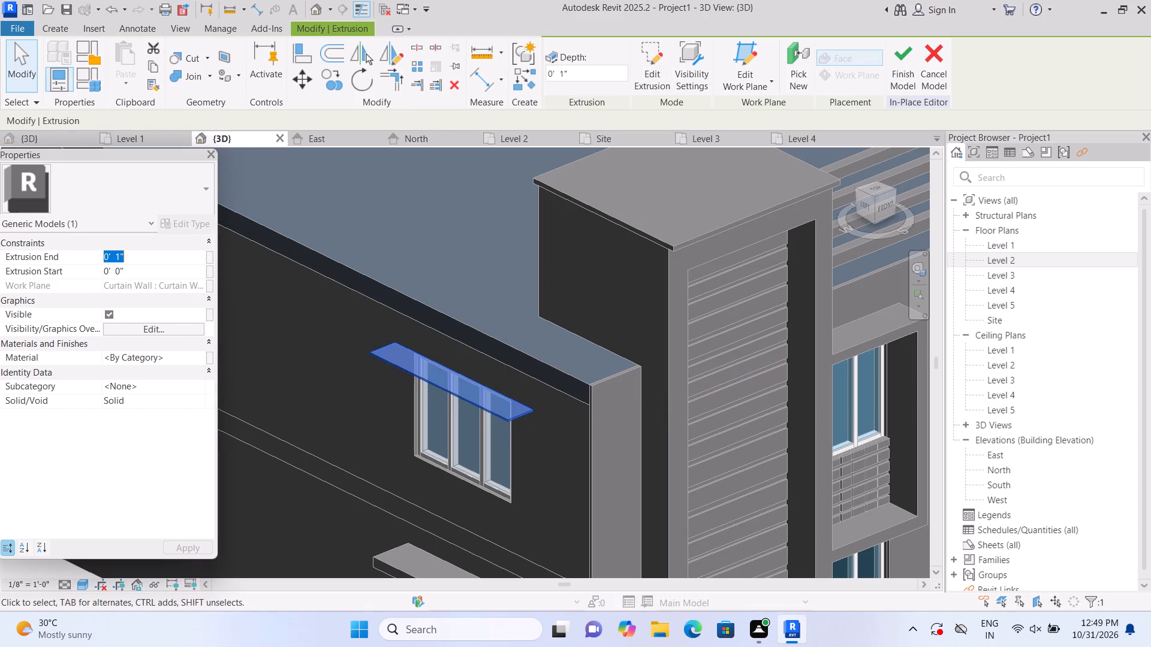
pyautogui.press('BackSpace')
pyautogui.write('6"')
pyautogui.press('Return')
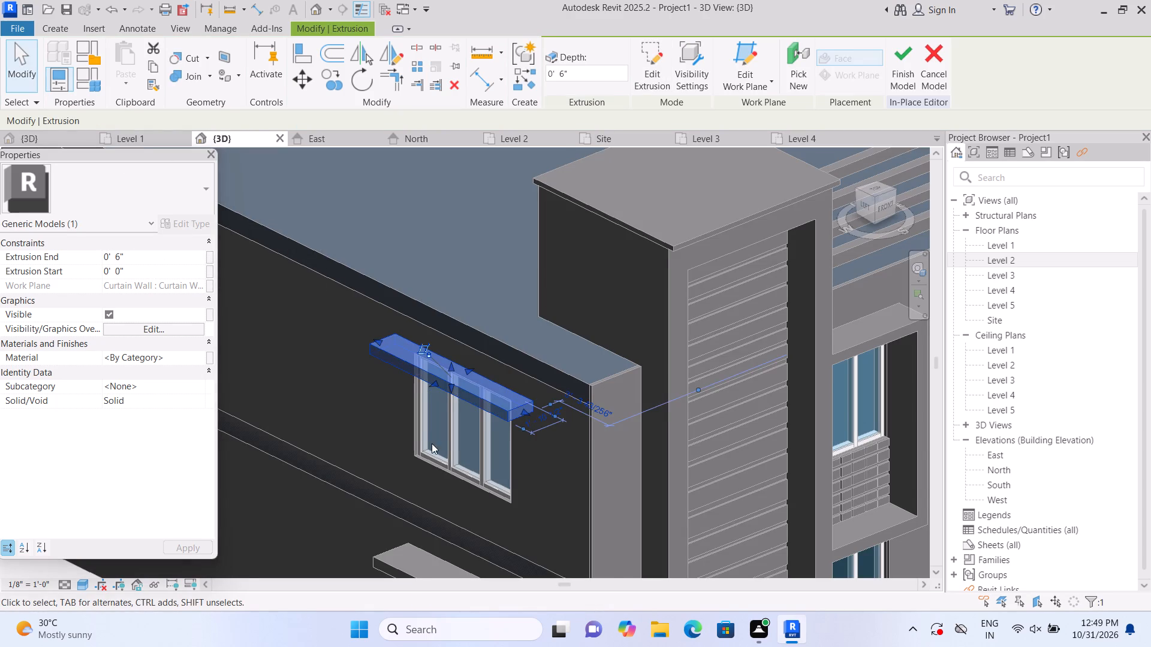
# Shorten both ends of the front window's canopy by their shape handles, bringing them closer to the window's side edges.
pyautogui.scroll(1, 432, 442)
pyautogui.moveTo(368, 323); pyautogui.dragTo(384, 333)
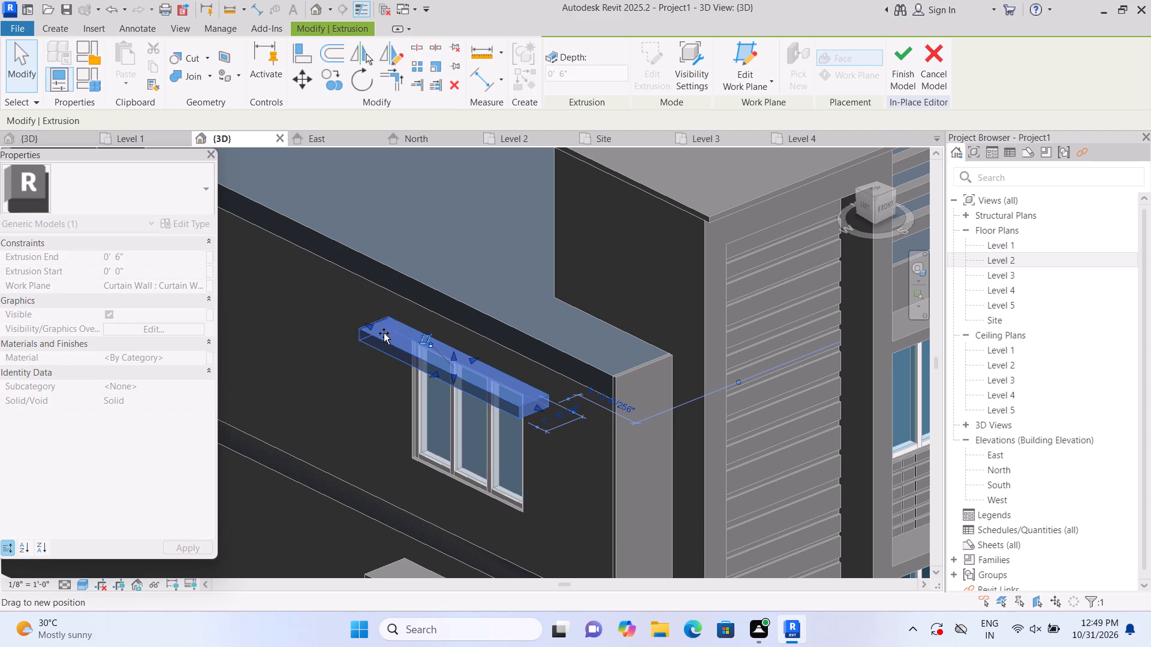
pyautogui.moveTo(384, 333); pyautogui.dragTo(390, 337)
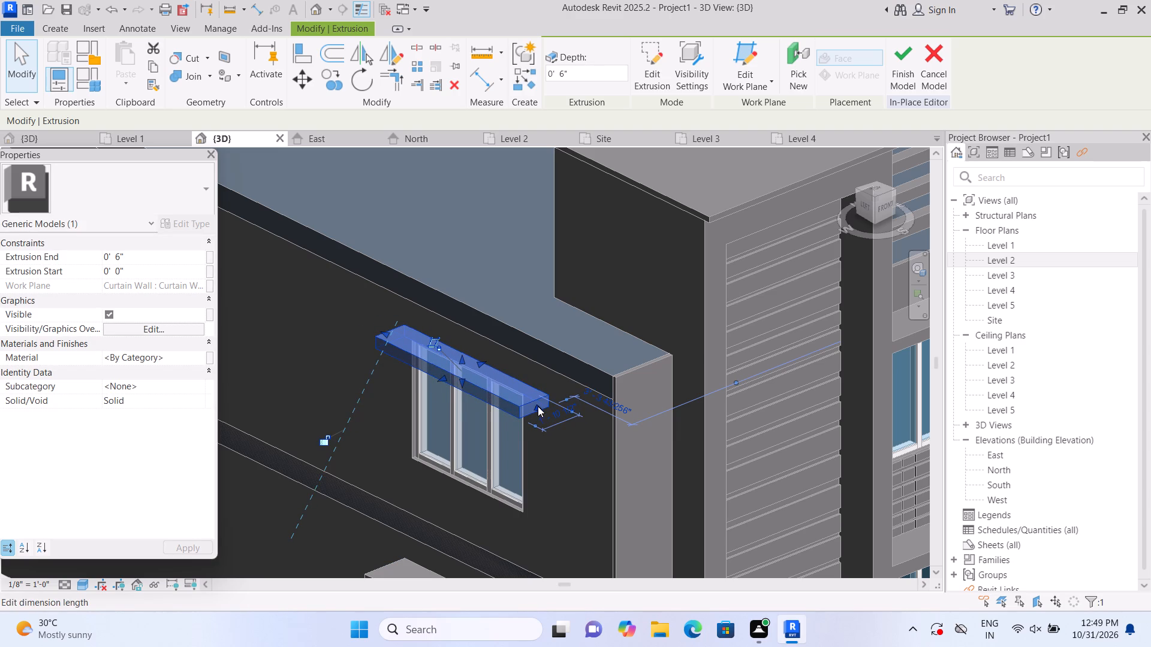
pyautogui.moveTo(538, 406); pyautogui.dragTo(533, 401)
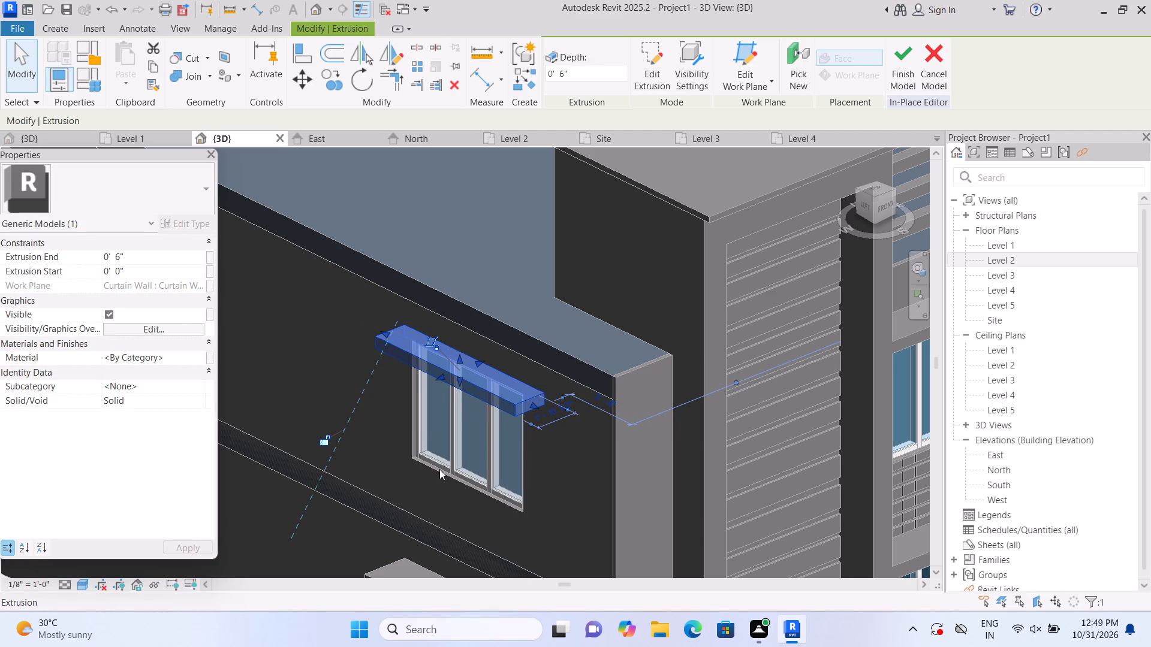
# Extend the front window canopy's outer edge farther from the wall by its shape handle.
pyautogui.click(440, 374)
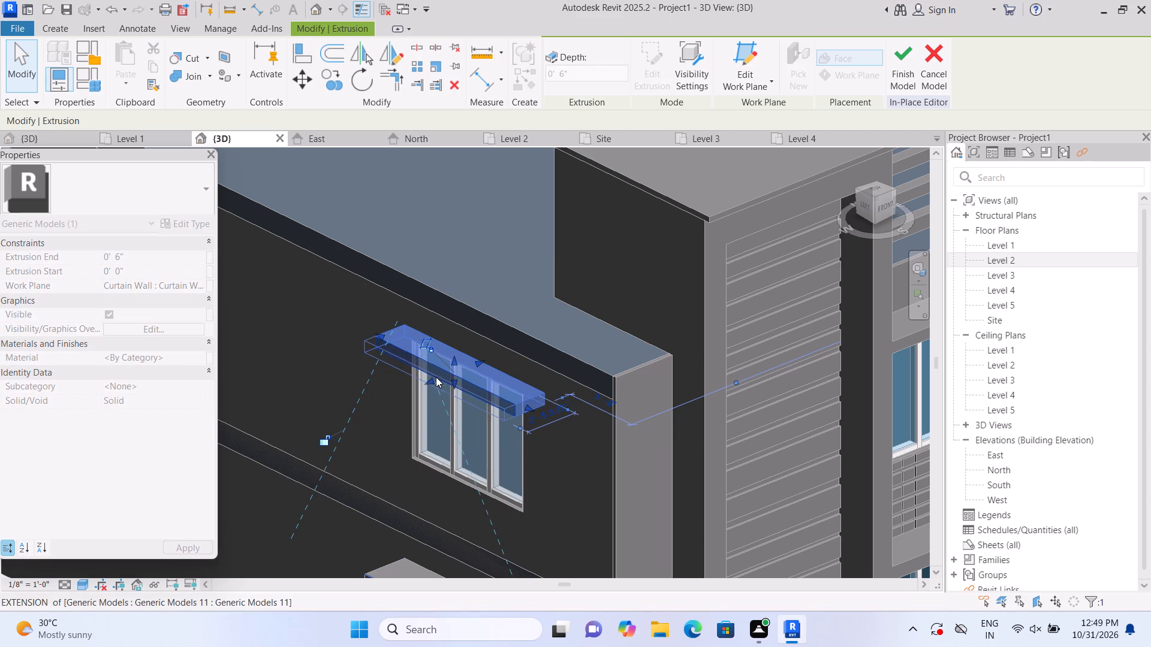
pyautogui.click(333, 461)
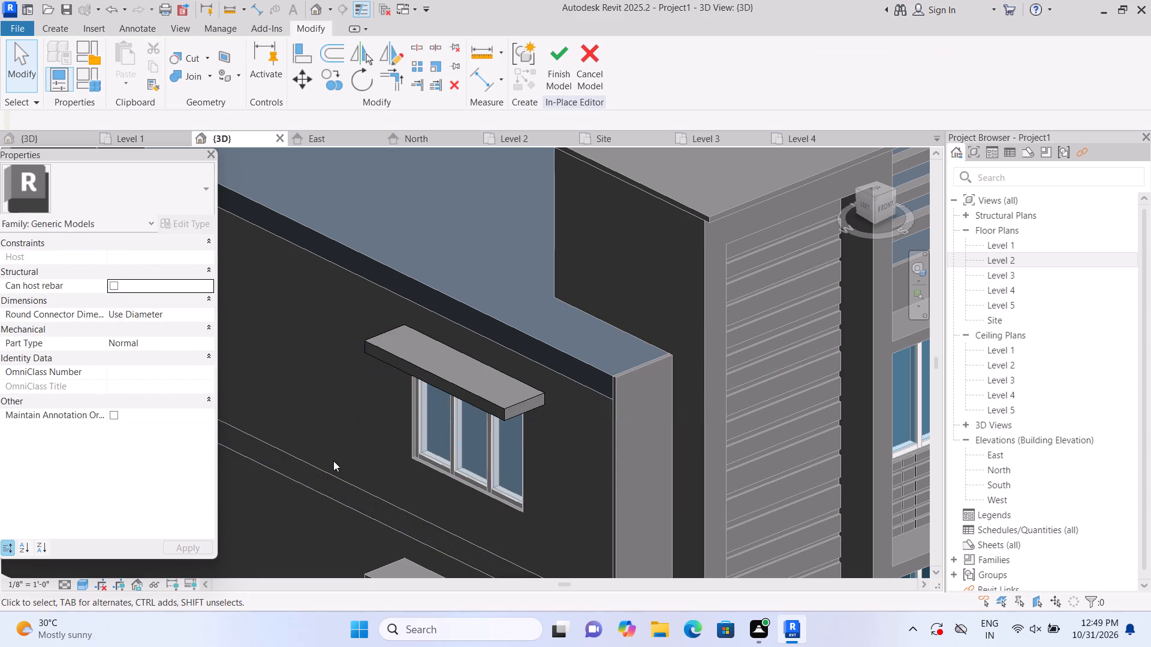
# Examine the new west-wall canopy up close and the whole house from the front, side and rear.
pyautogui.scroll(-9, 333, 461)
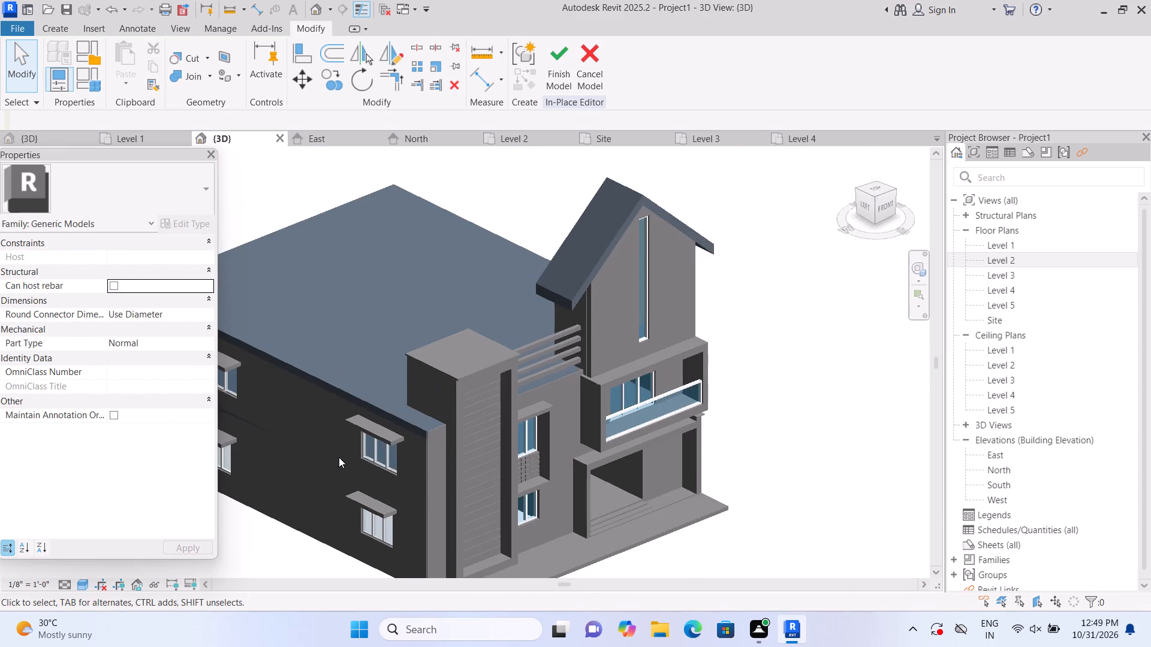
pyautogui.scroll(8, 352, 464)
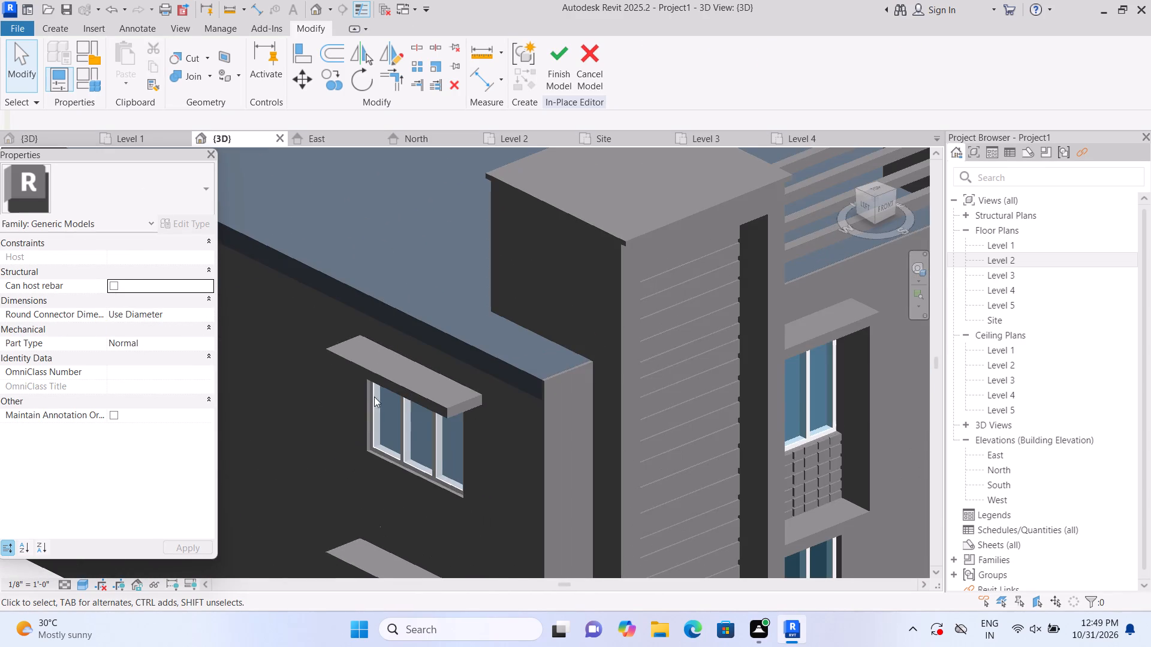
pyautogui.click(384, 379)
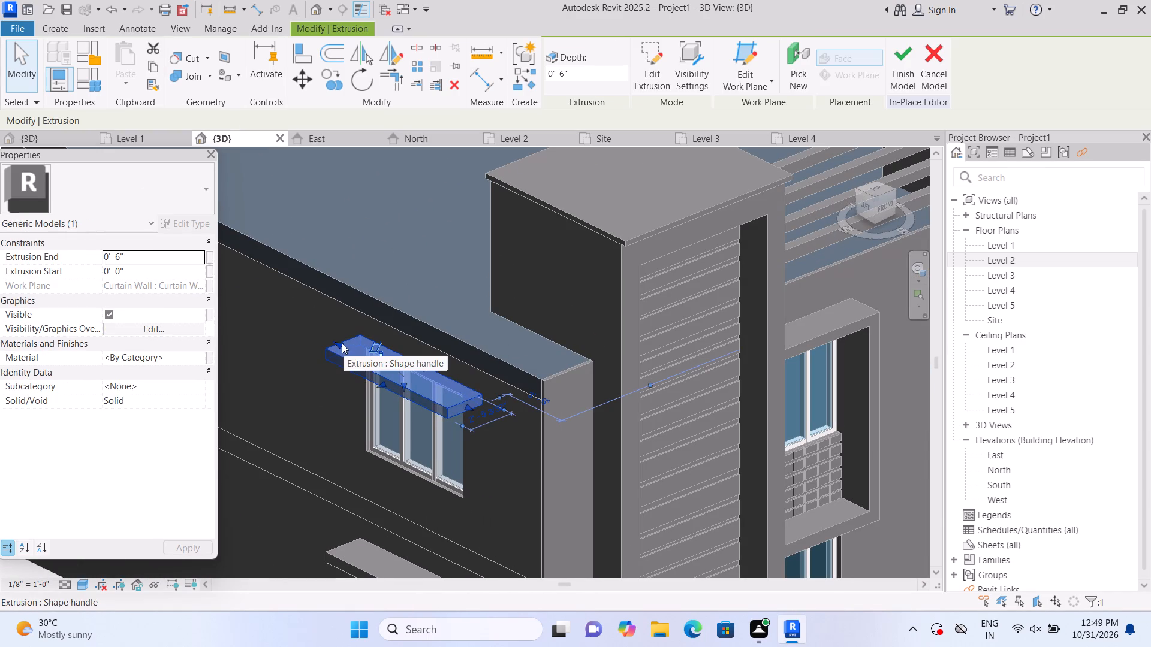
pyautogui.click(281, 445)
pyautogui.scroll(-10, 289, 442)
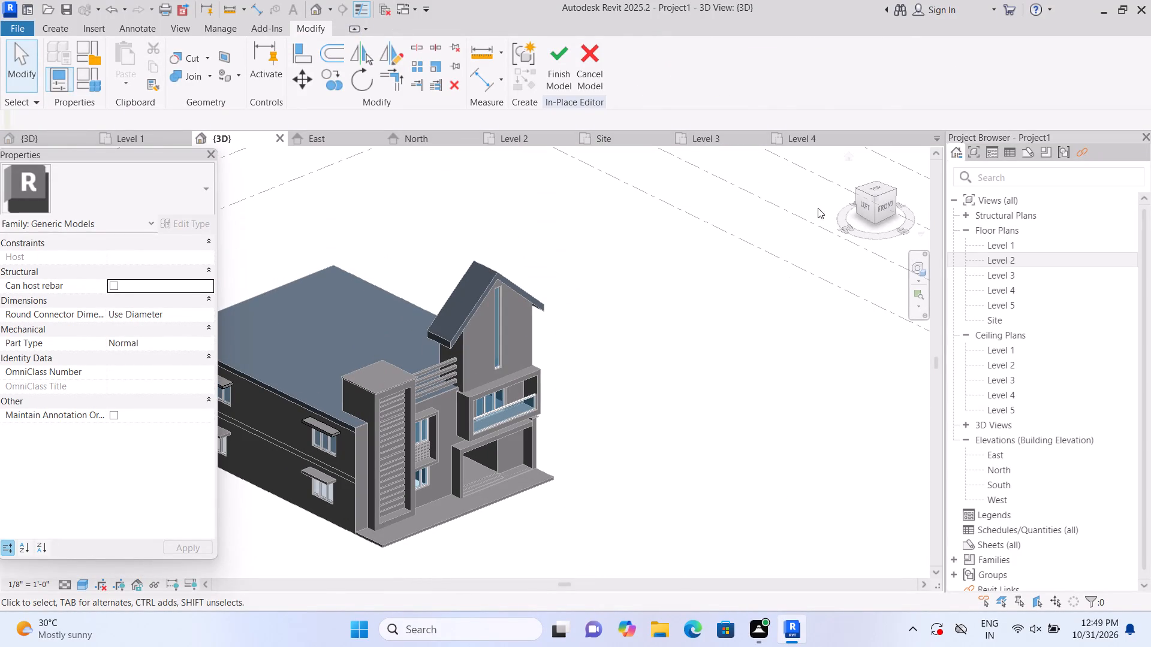
pyautogui.click(851, 158)
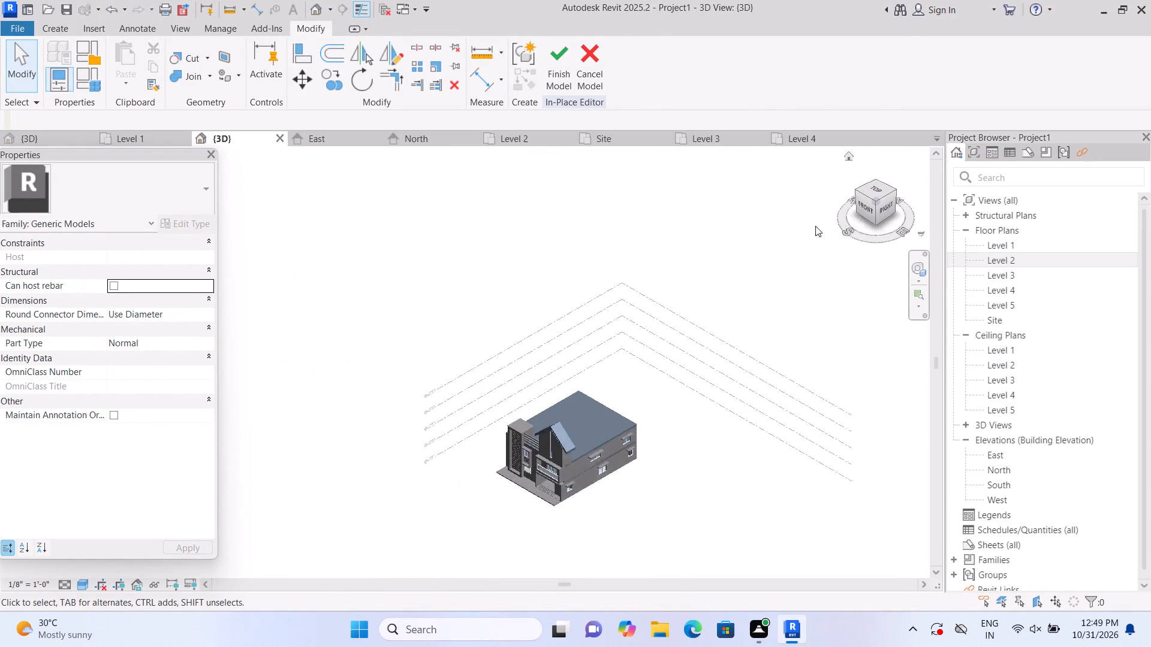
pyautogui.scroll(4, 380, 409)
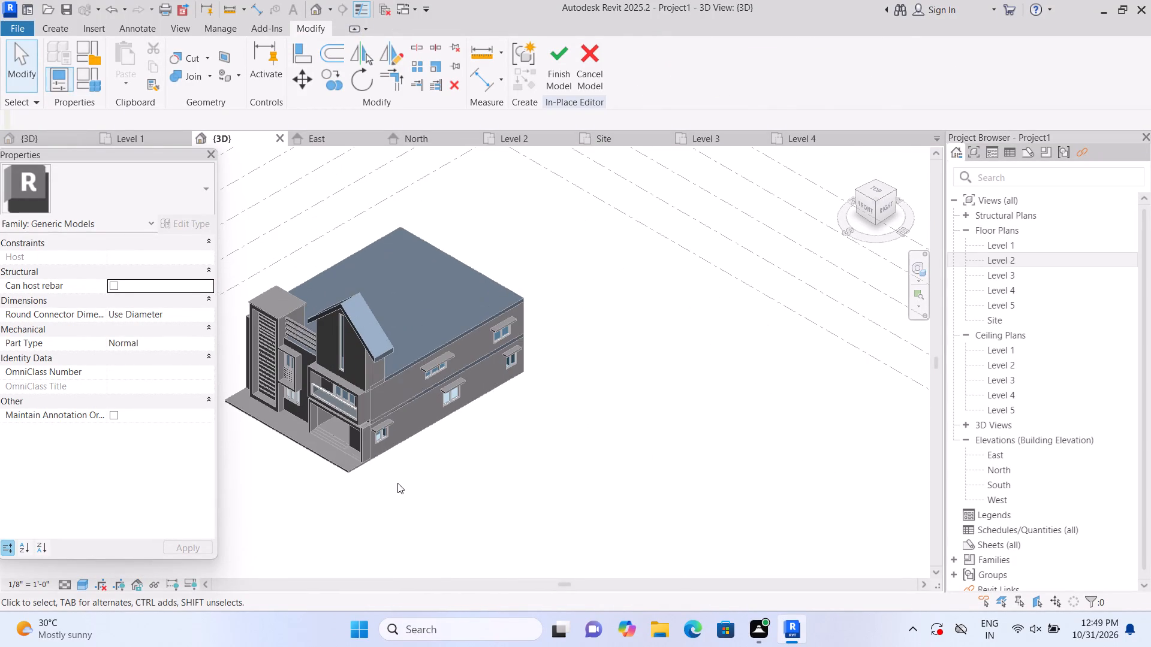
pyautogui.moveTo(396, 475); pyautogui.dragTo(434, 498, button='middle')
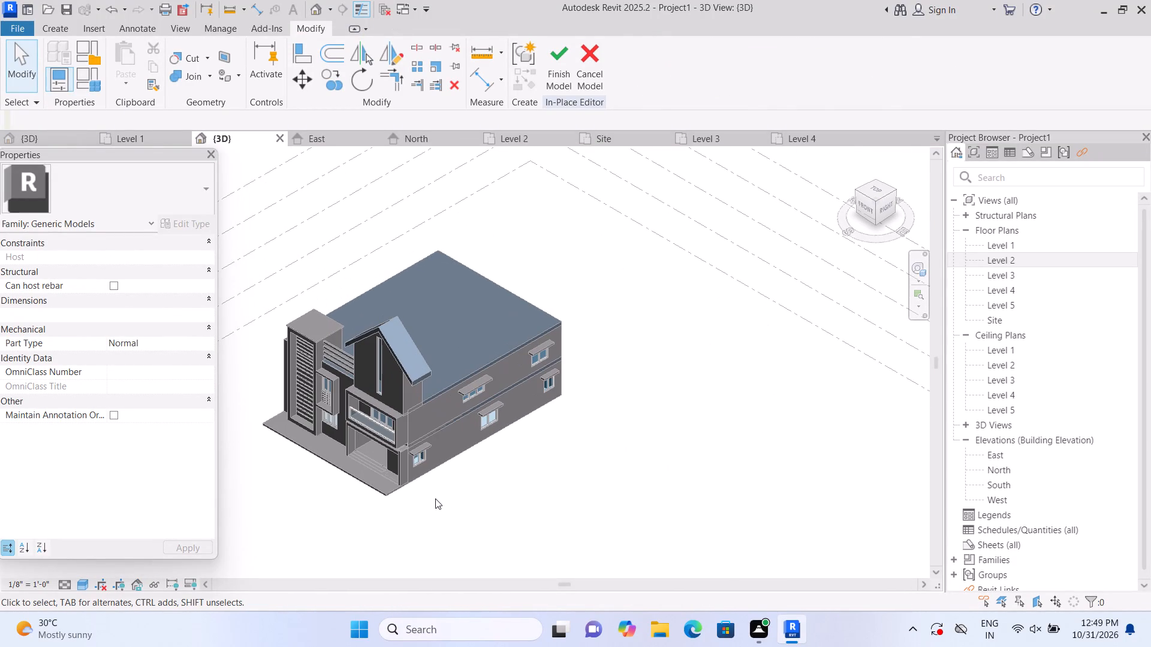
pyautogui.scroll(6, 406, 485)
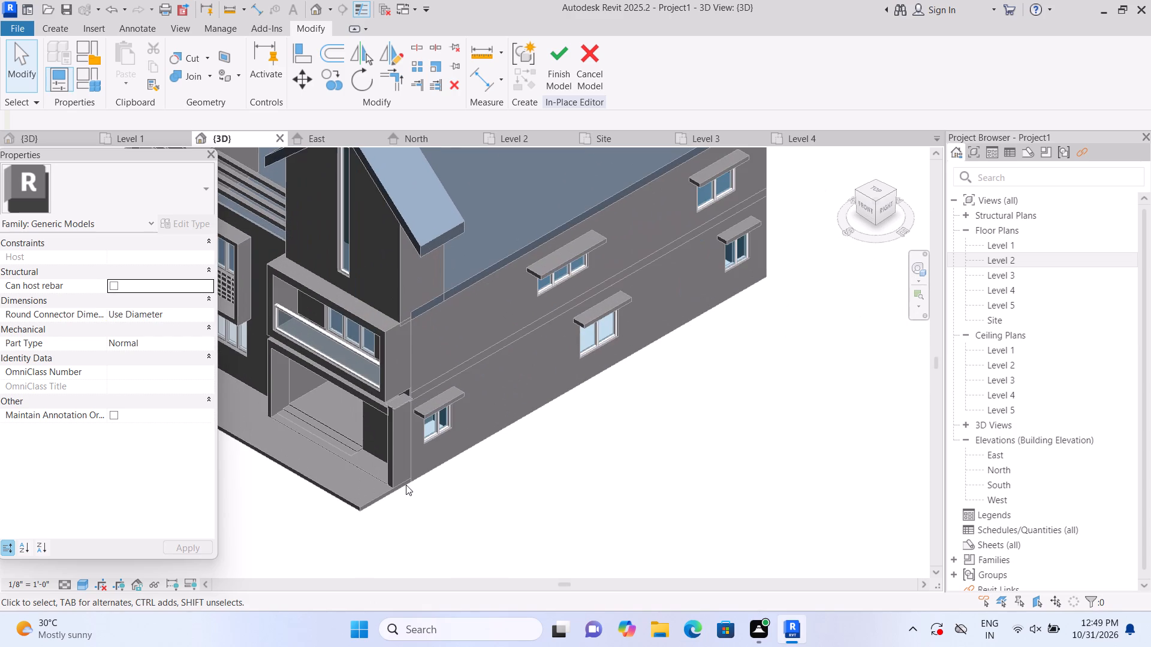
pyautogui.scroll(-6, 406, 485)
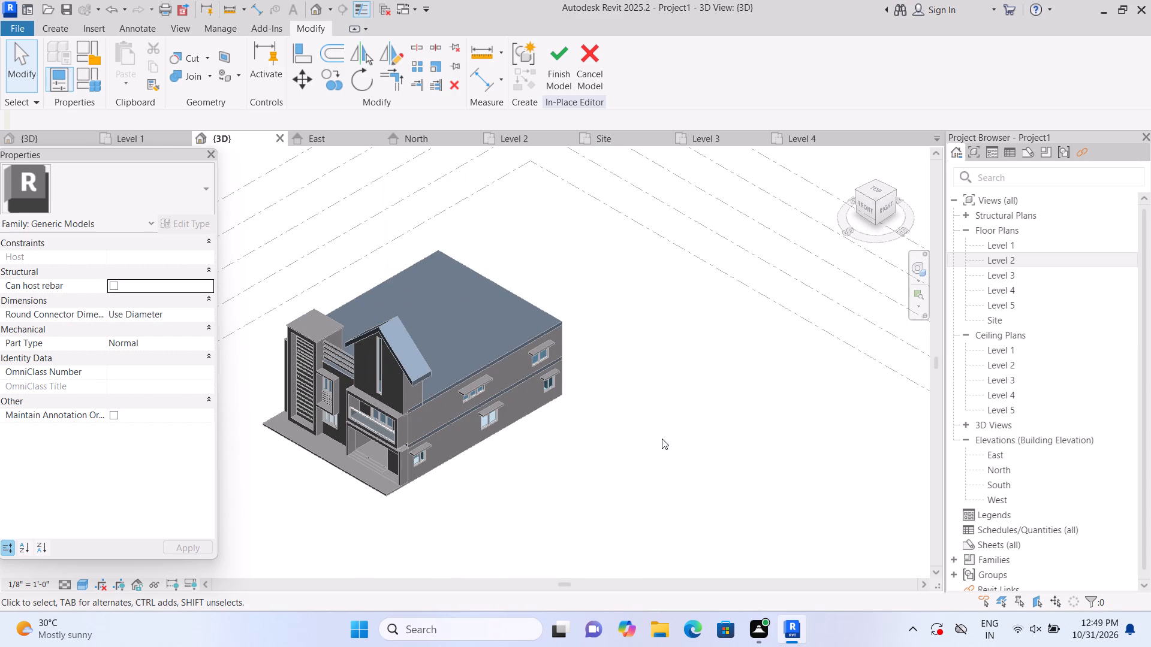
pyautogui.keyDown('shift'); pyautogui.moveTo(683, 445); pyautogui.dragTo(427, 488, button='middle'); pyautogui.keyUp('shift')
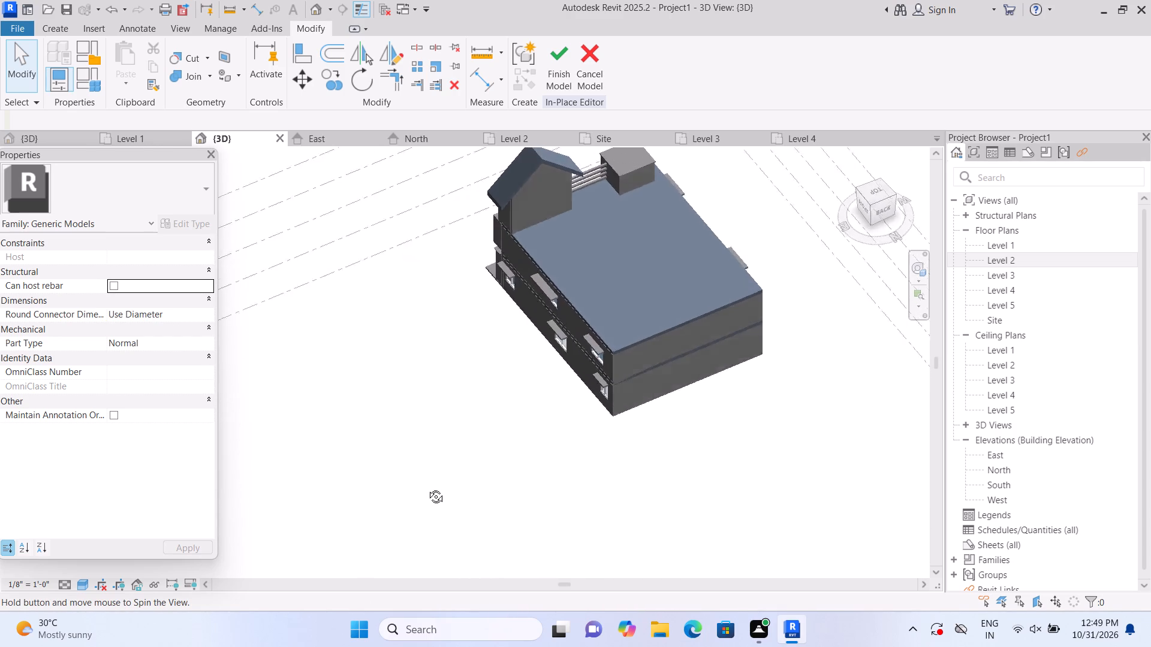
pyautogui.keyDown('shift'); pyautogui.moveTo(427, 488); pyautogui.dragTo(384, 474, button='middle'); pyautogui.keyUp('shift')
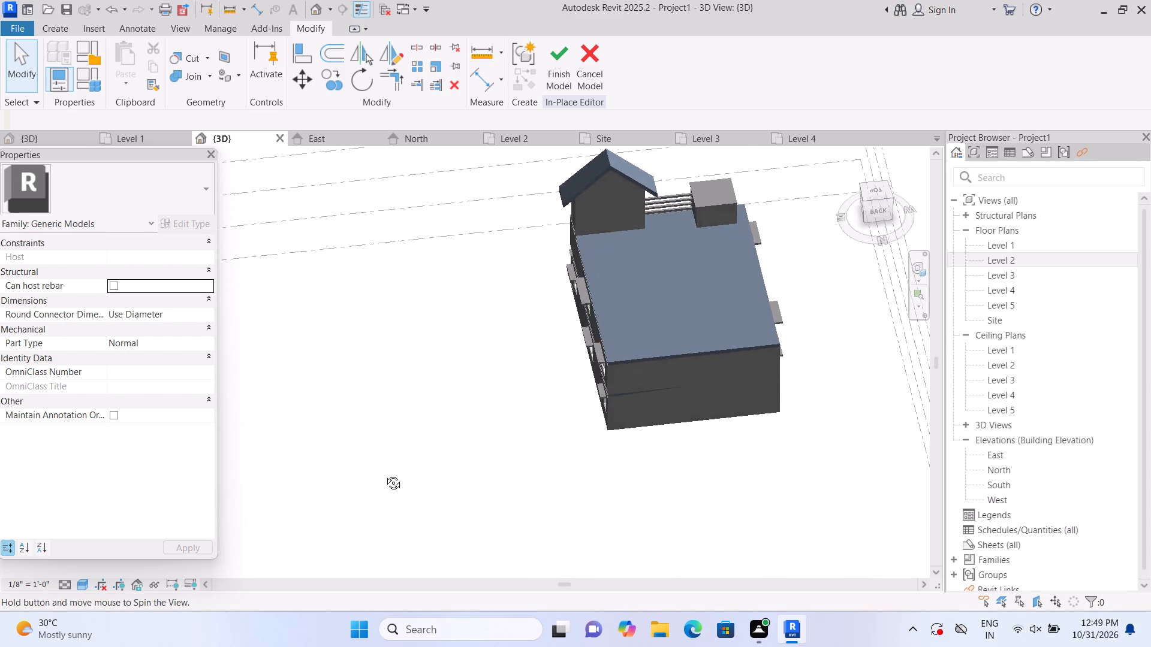
pyautogui.keyDown('shift'); pyautogui.moveTo(384, 474); pyautogui.dragTo(523, 487, button='middle'); pyautogui.keyUp('shift')
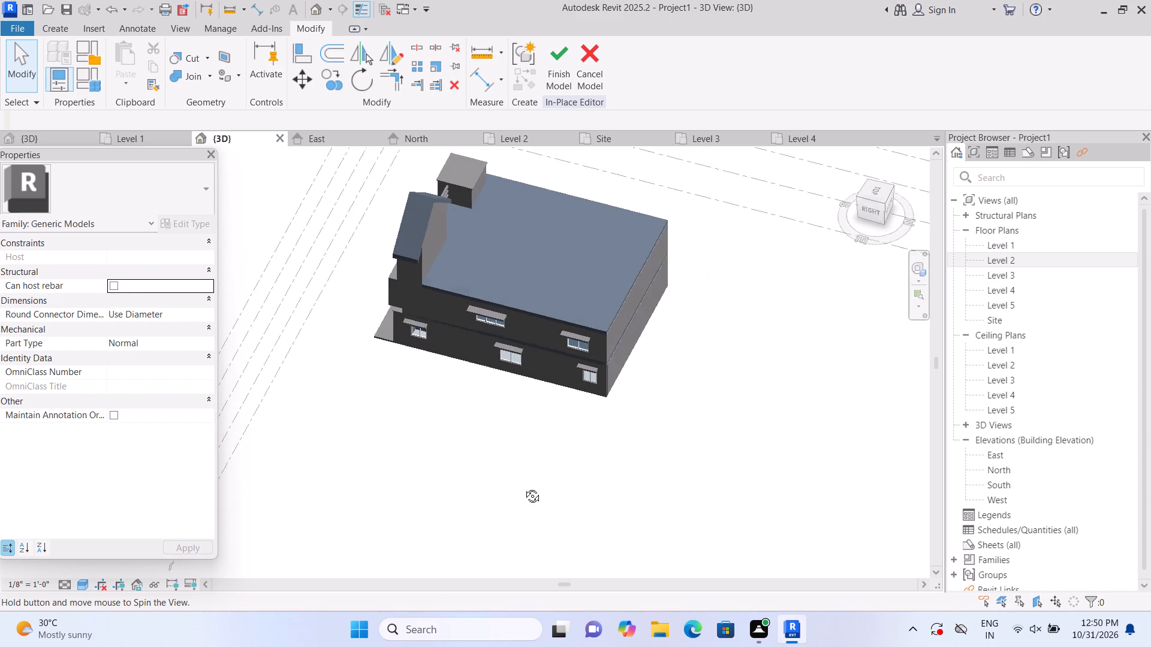
pyautogui.keyDown('shift'); pyautogui.moveTo(523, 487); pyautogui.dragTo(697, 378, button='middle'); pyautogui.keyUp('shift')
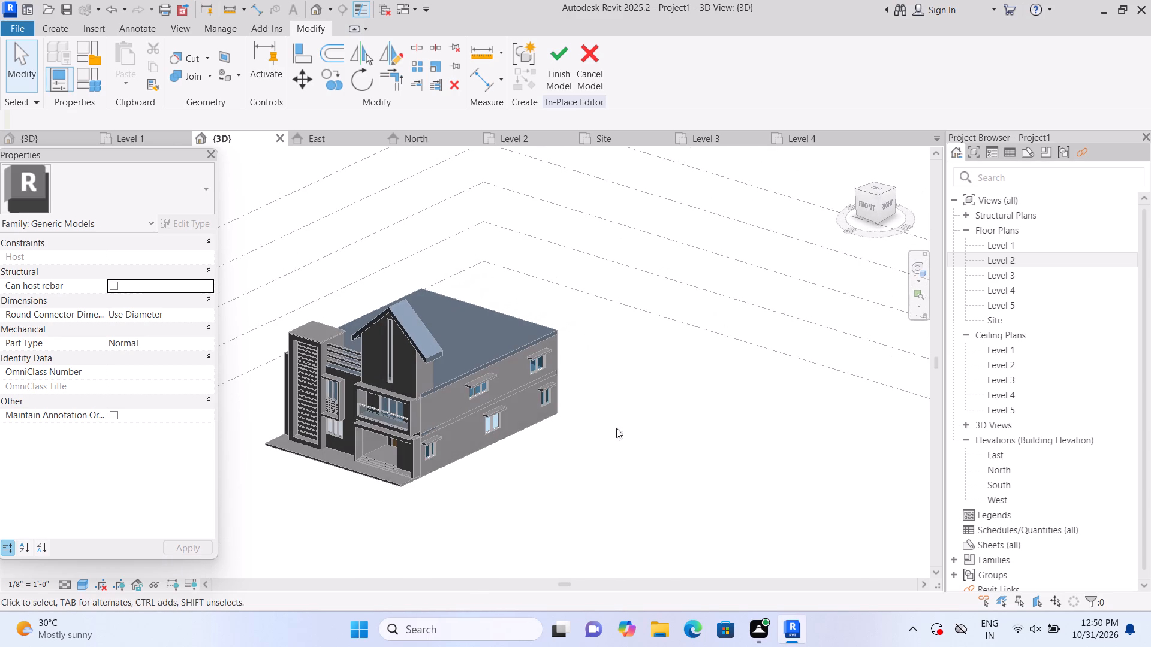
pyautogui.scroll(3, 308, 516)
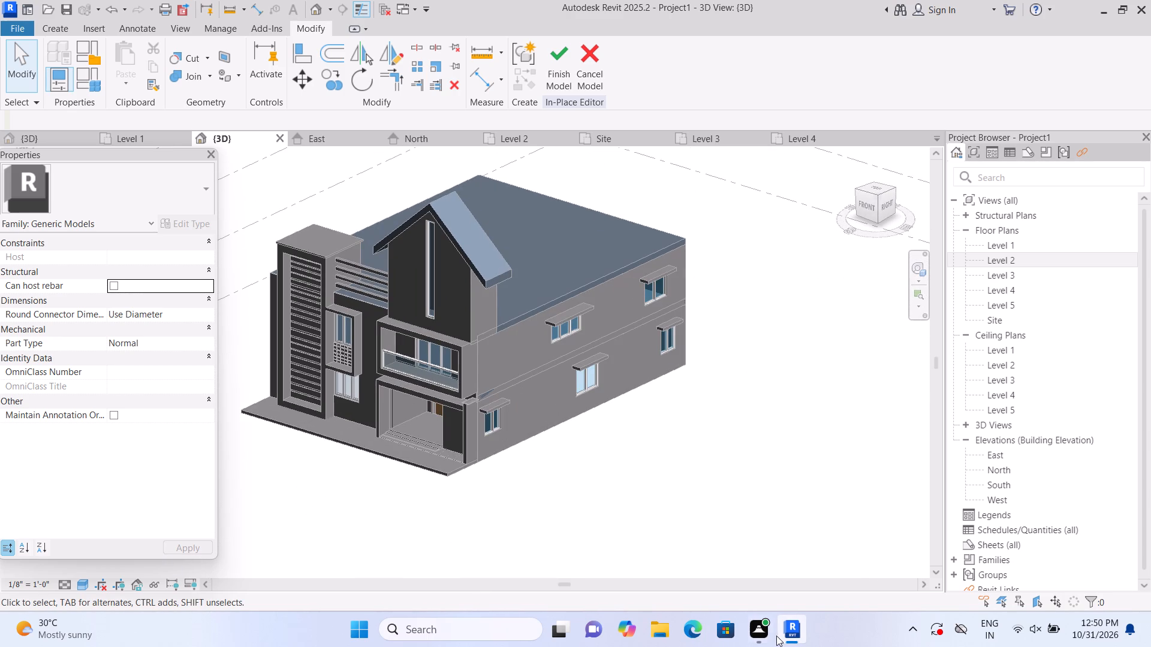
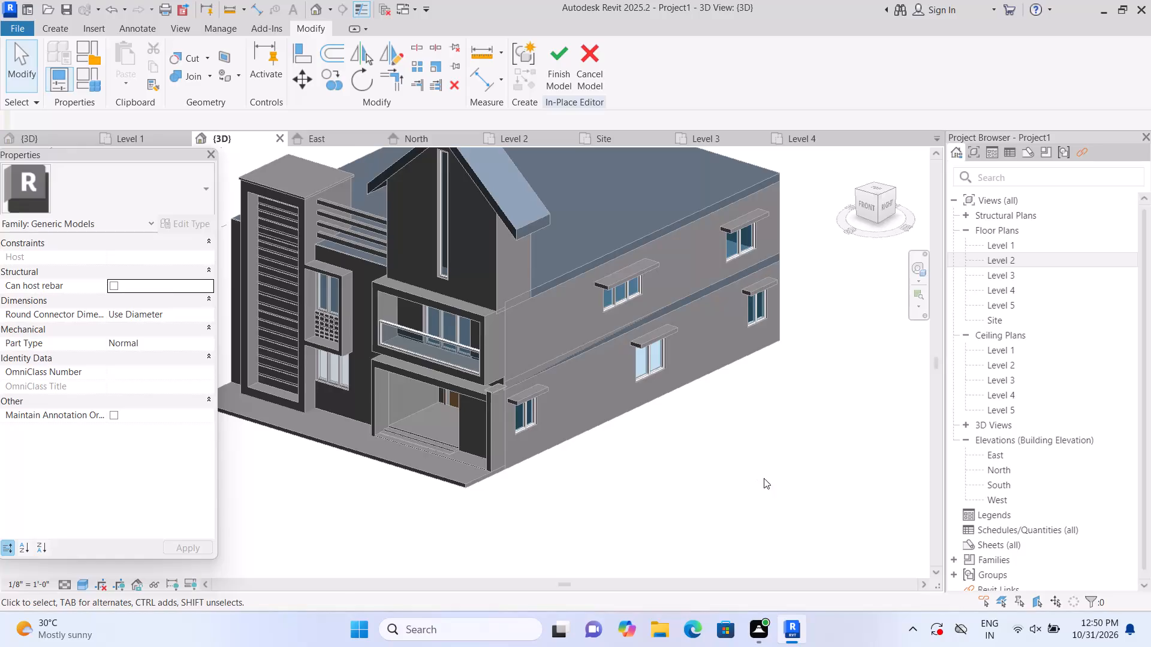
# Open the Level 1 floor plan and finish the in-place canopy model.
pyautogui.moveTo(773, 484); pyautogui.dragTo(839, 528, button='middle')
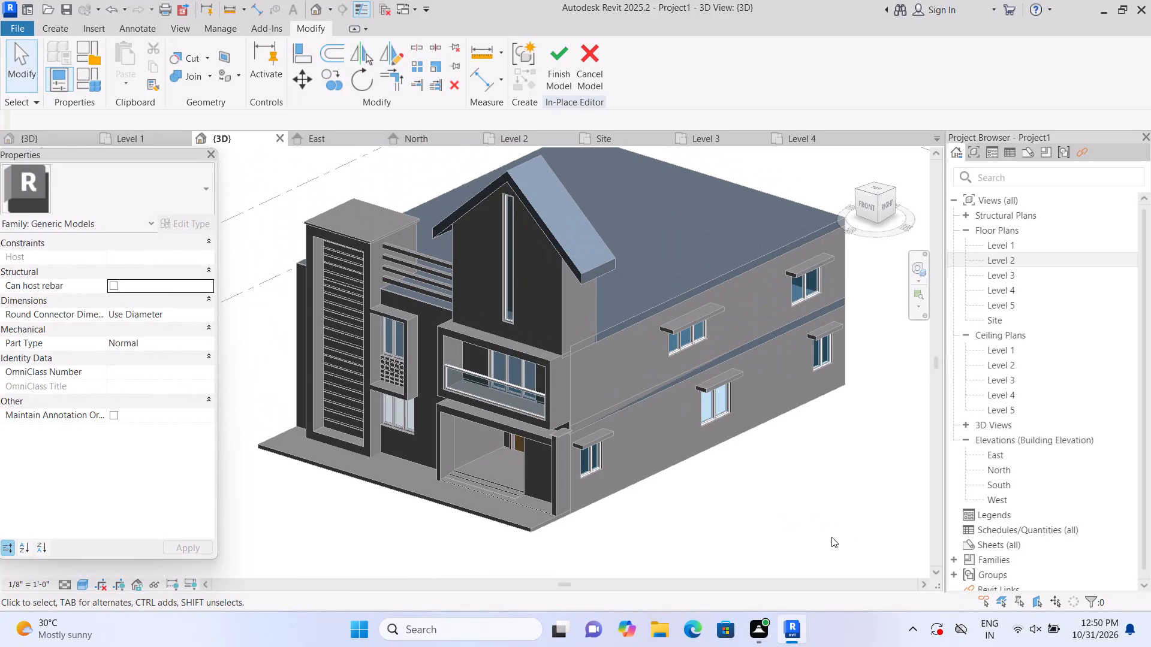
pyautogui.doubleClick(1023, 244)
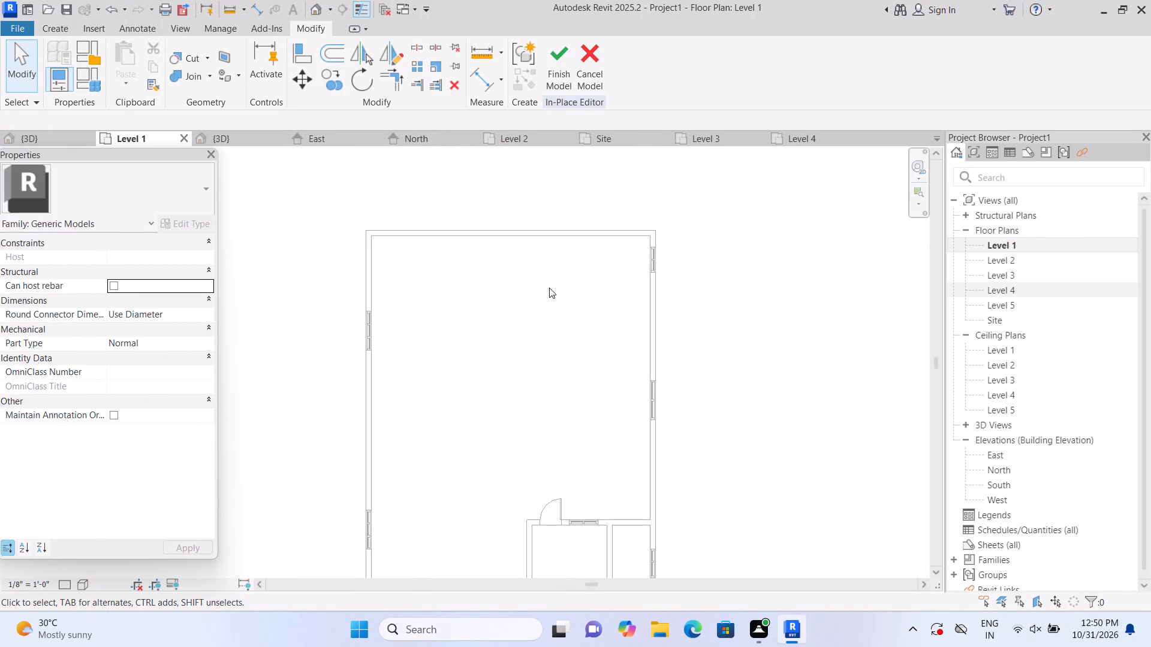
pyautogui.click(61, 31)
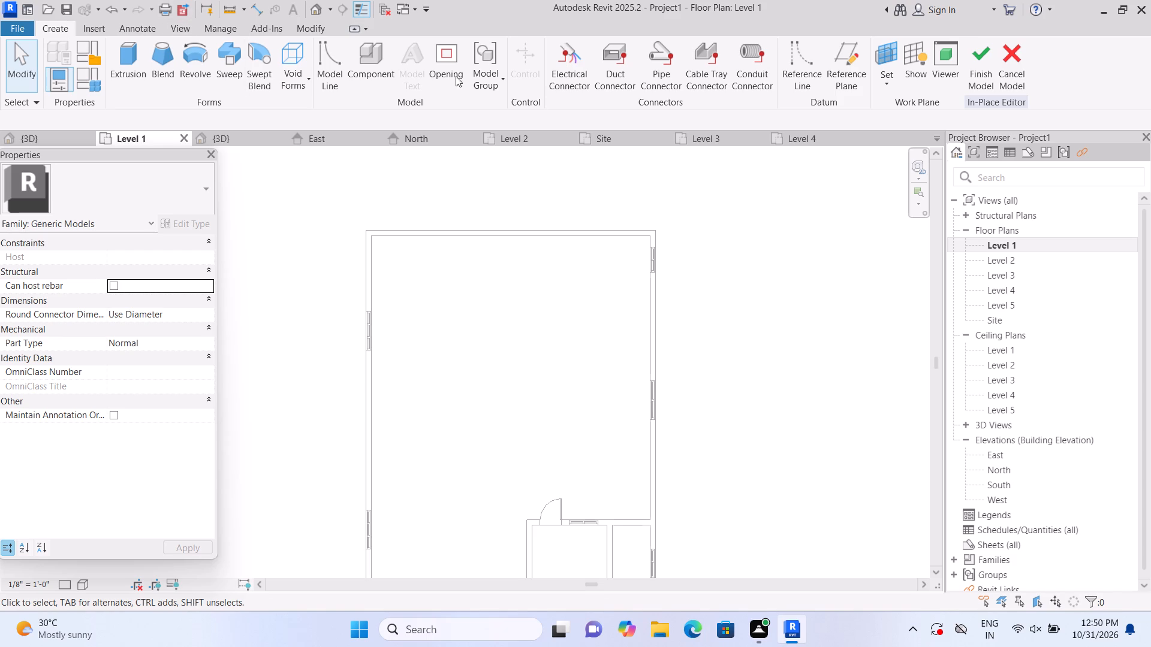
pyautogui.click(971, 90)
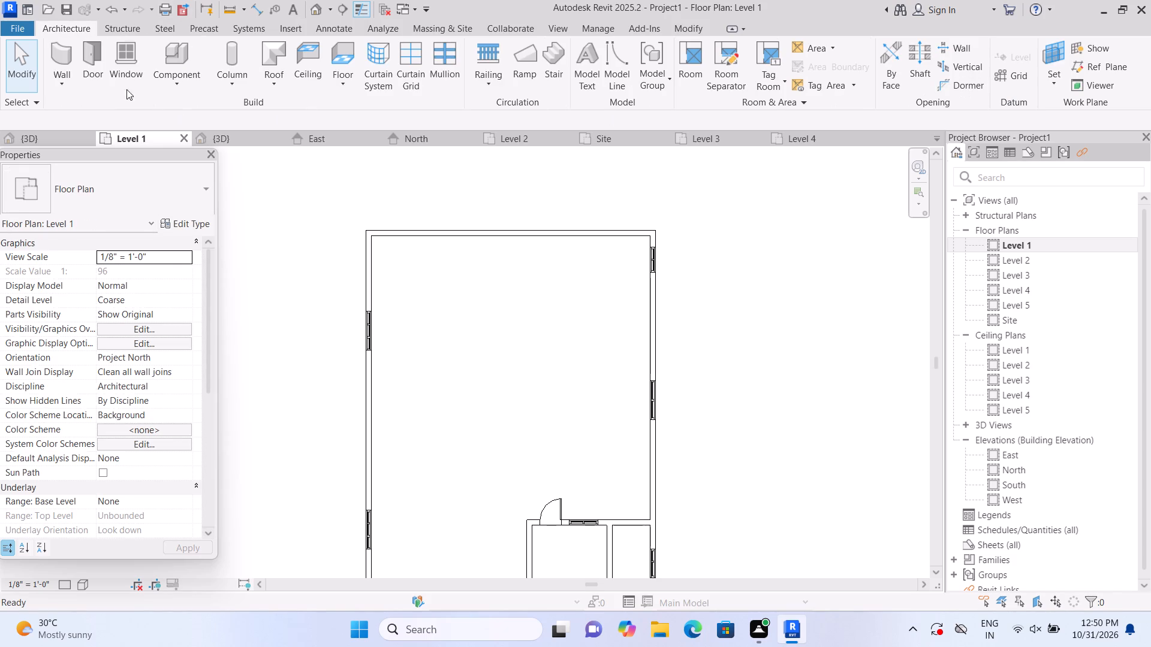
# Embed a curtain wall about 4' 10 1/2" long in the Level 1 rear wall, ending at its midpoint, using Cut Geometry.
pyautogui.click(56, 47)
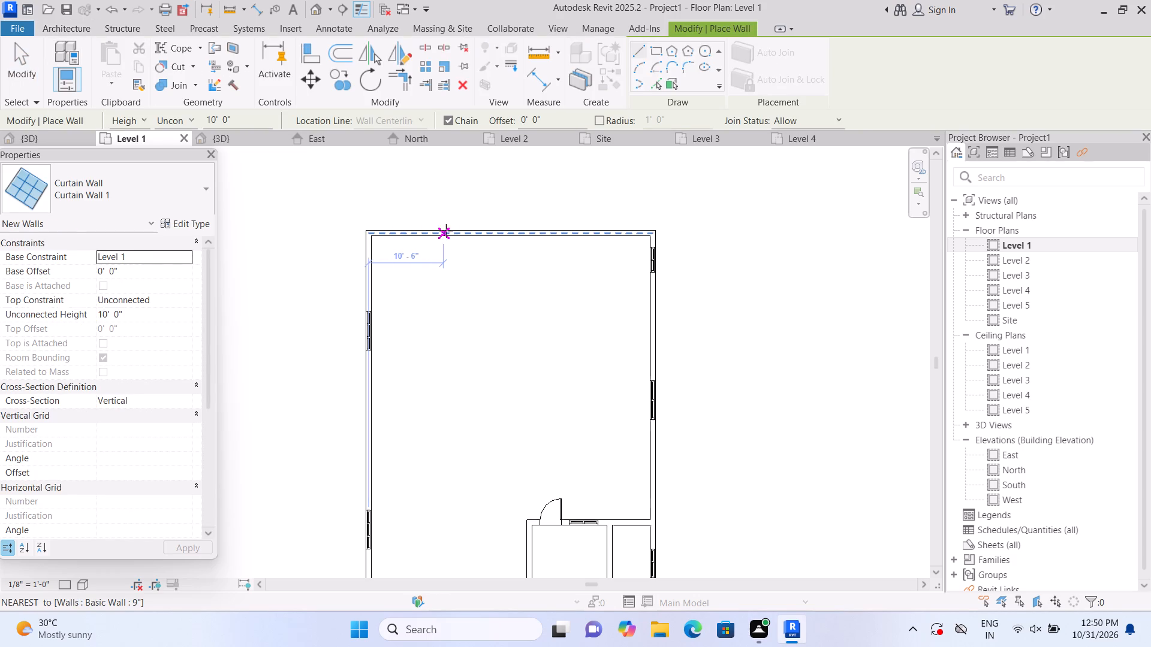
pyautogui.click(478, 236)
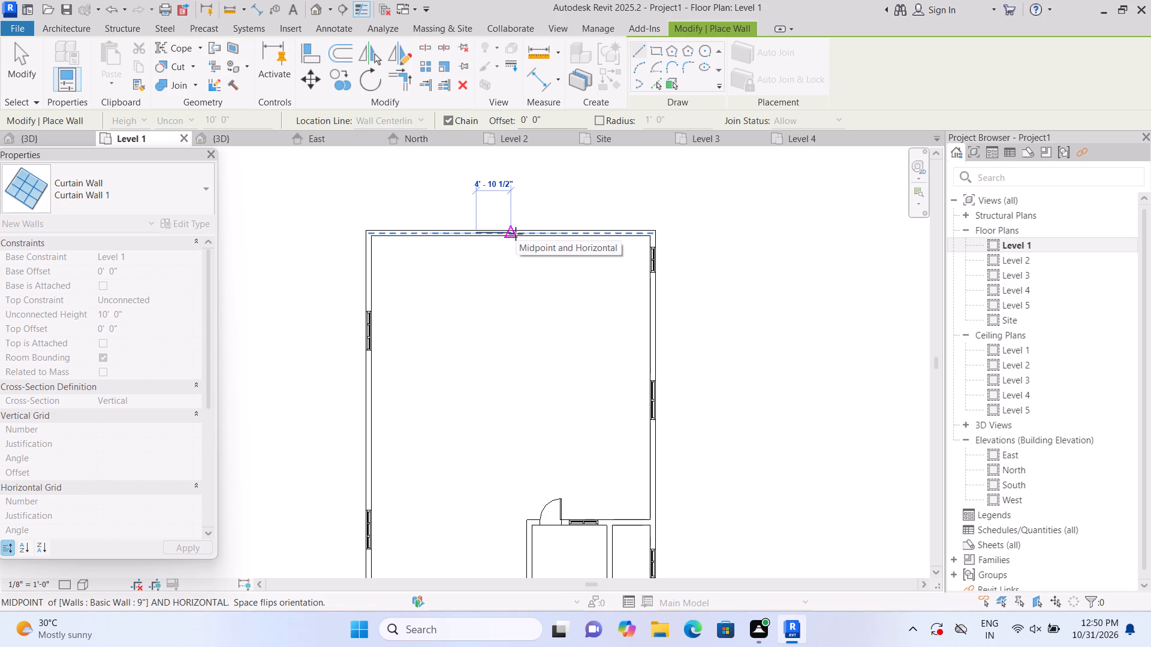
pyautogui.click(516, 234)
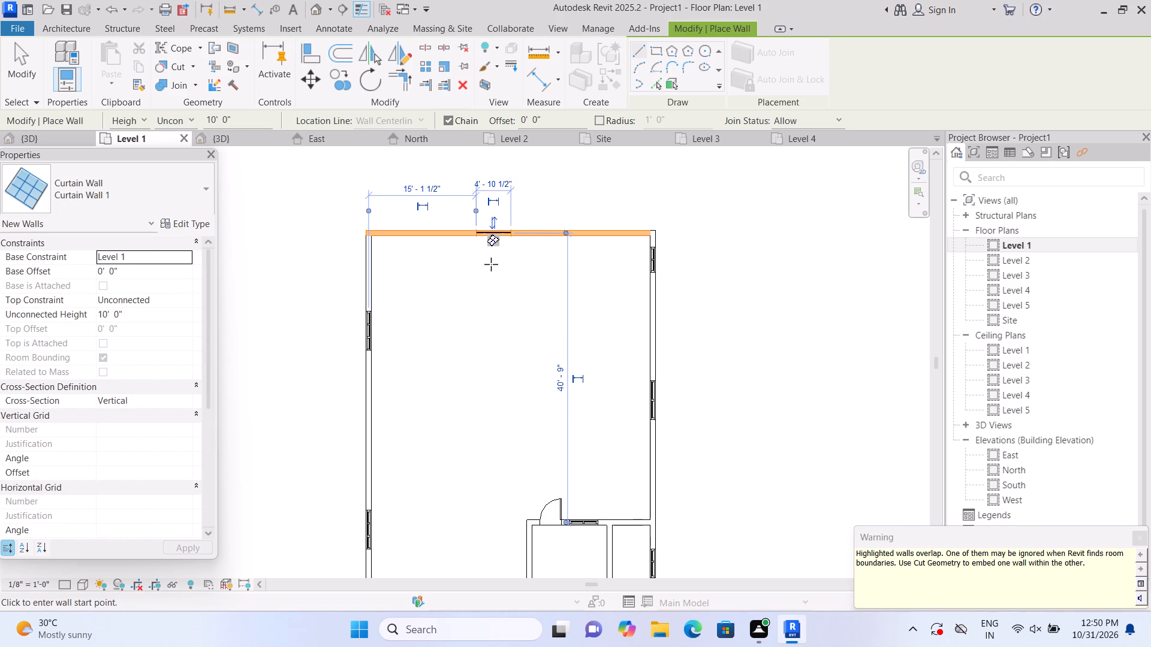
pyautogui.click(192, 64)
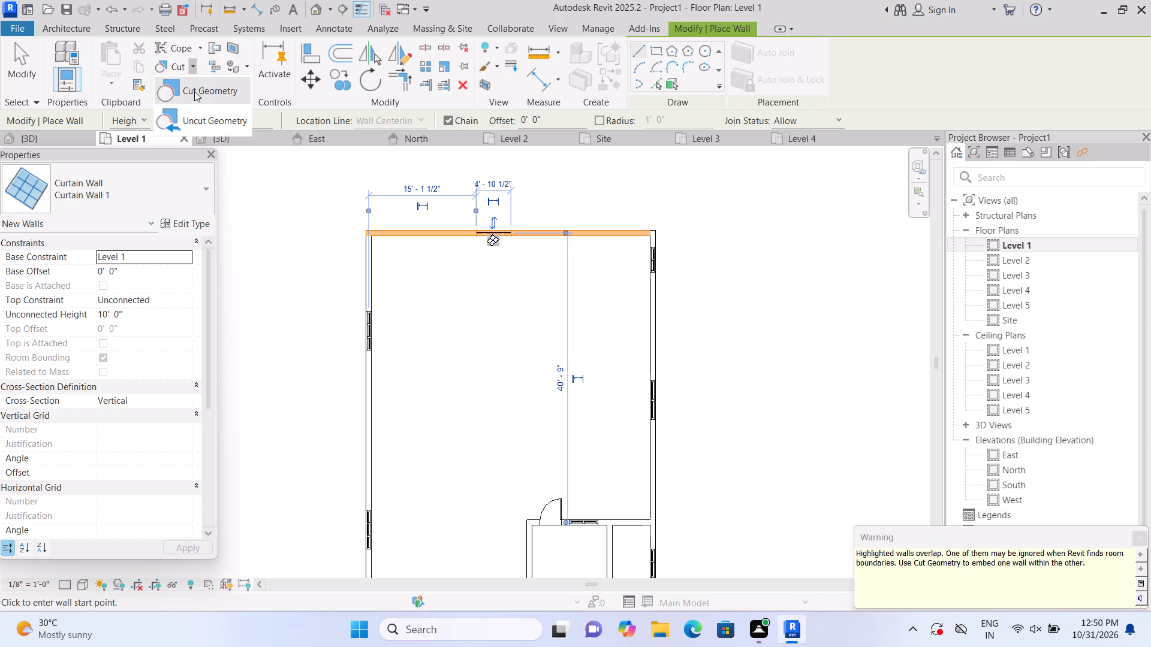
pyautogui.click(196, 101)
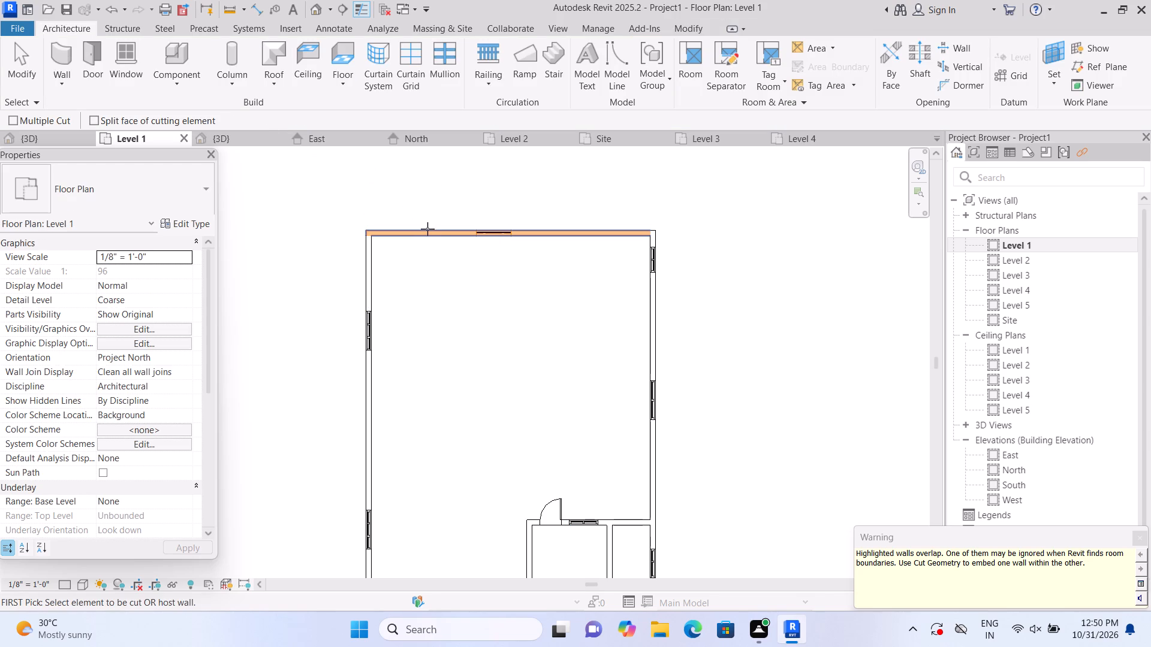
pyautogui.moveTo(427, 229); pyautogui.dragTo(430, 235)
pyautogui.click(488, 232)
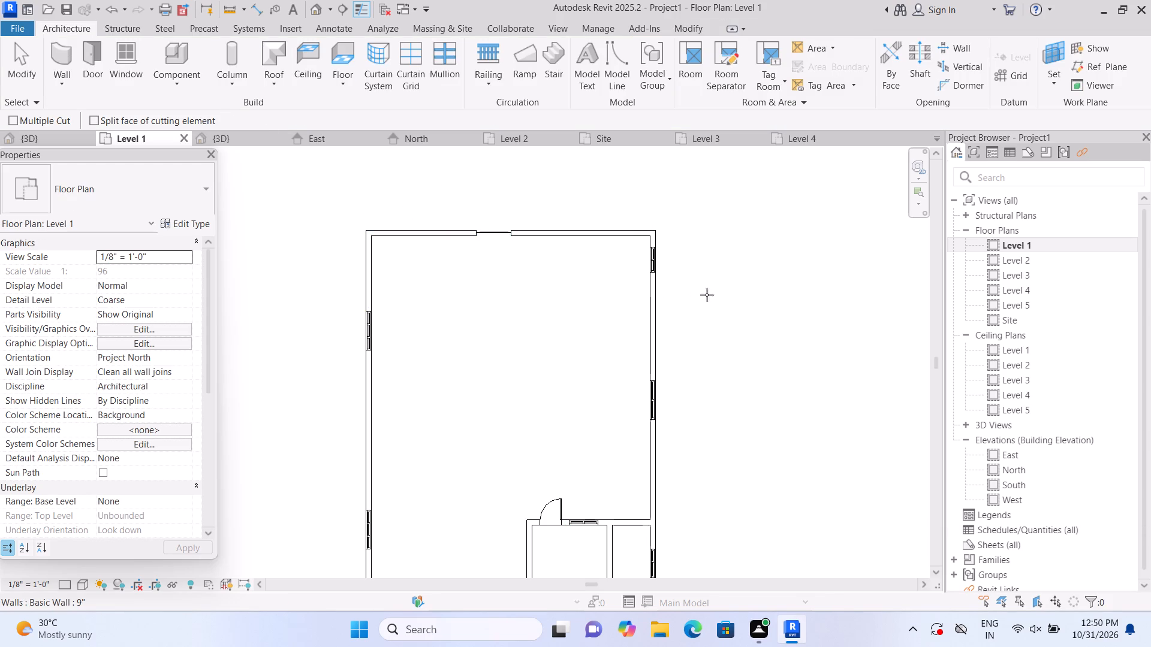
# Open the Level 2 floor plan.
pyautogui.doubleClick(993, 260)
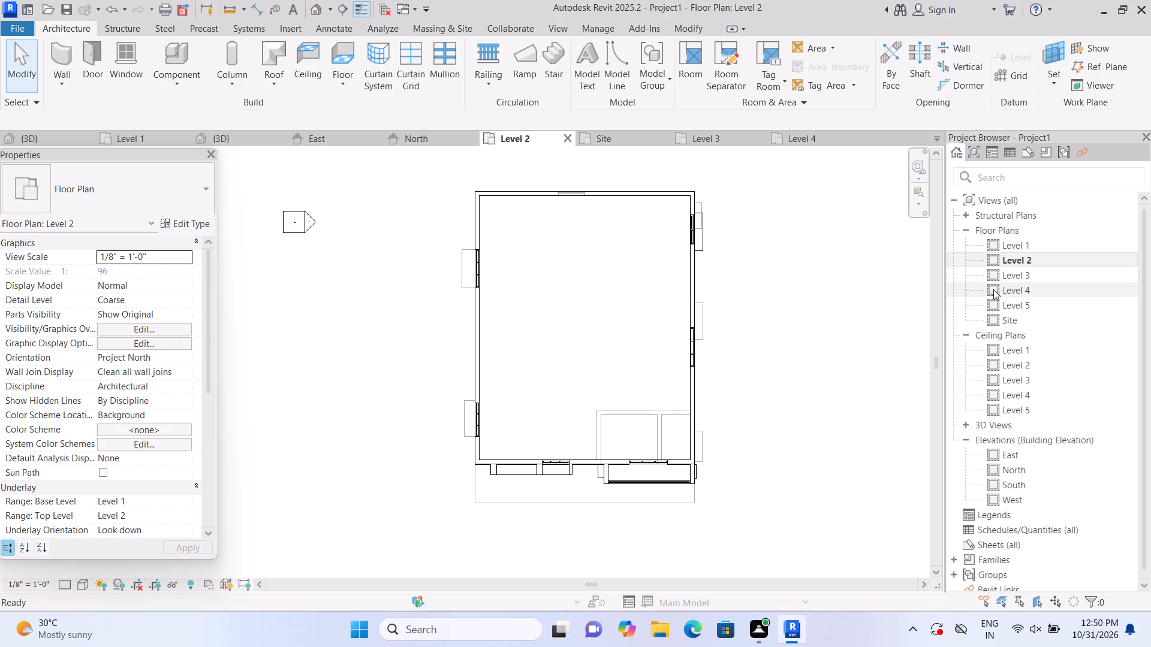
pyautogui.doubleClick(993, 273)
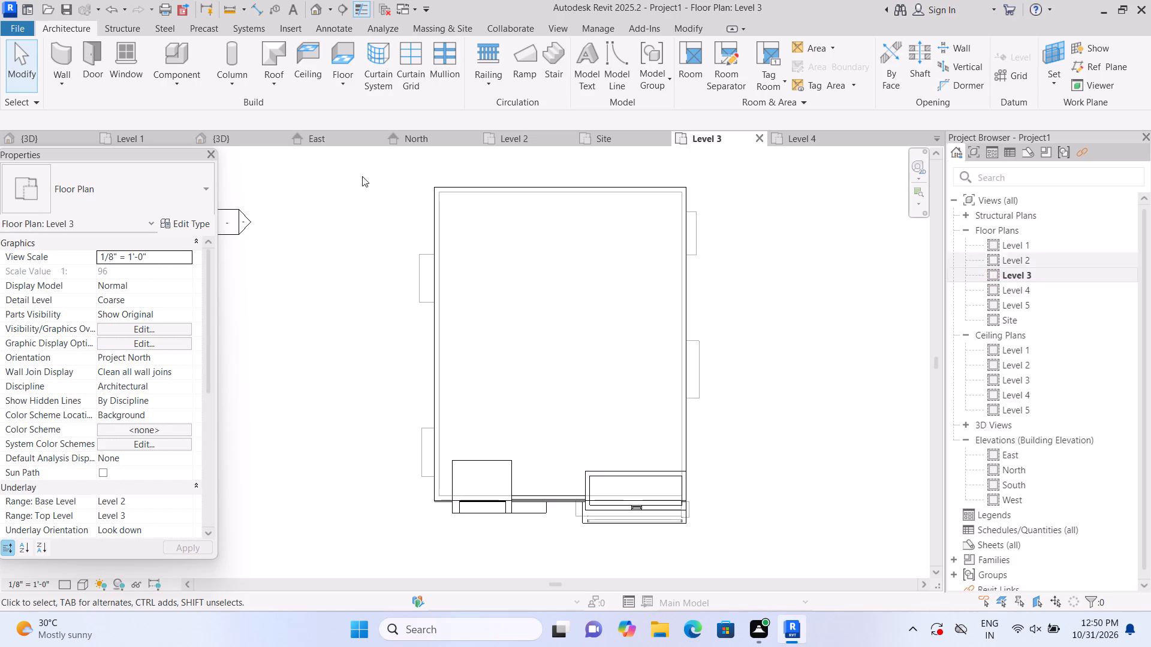
pyautogui.doubleClick(996, 258)
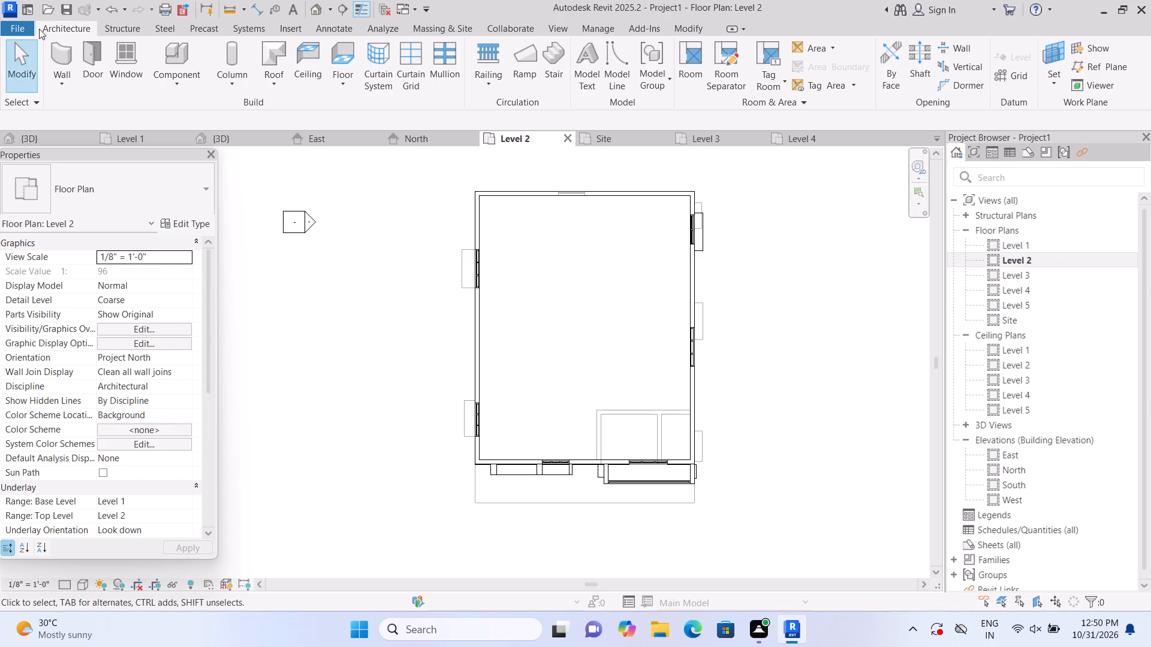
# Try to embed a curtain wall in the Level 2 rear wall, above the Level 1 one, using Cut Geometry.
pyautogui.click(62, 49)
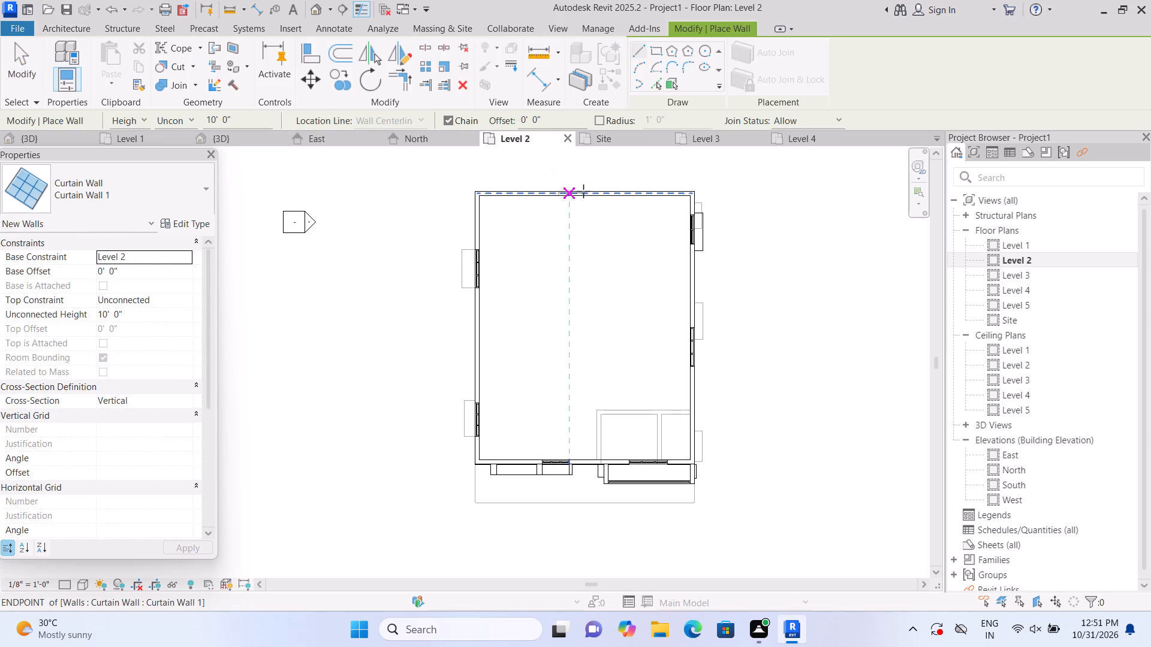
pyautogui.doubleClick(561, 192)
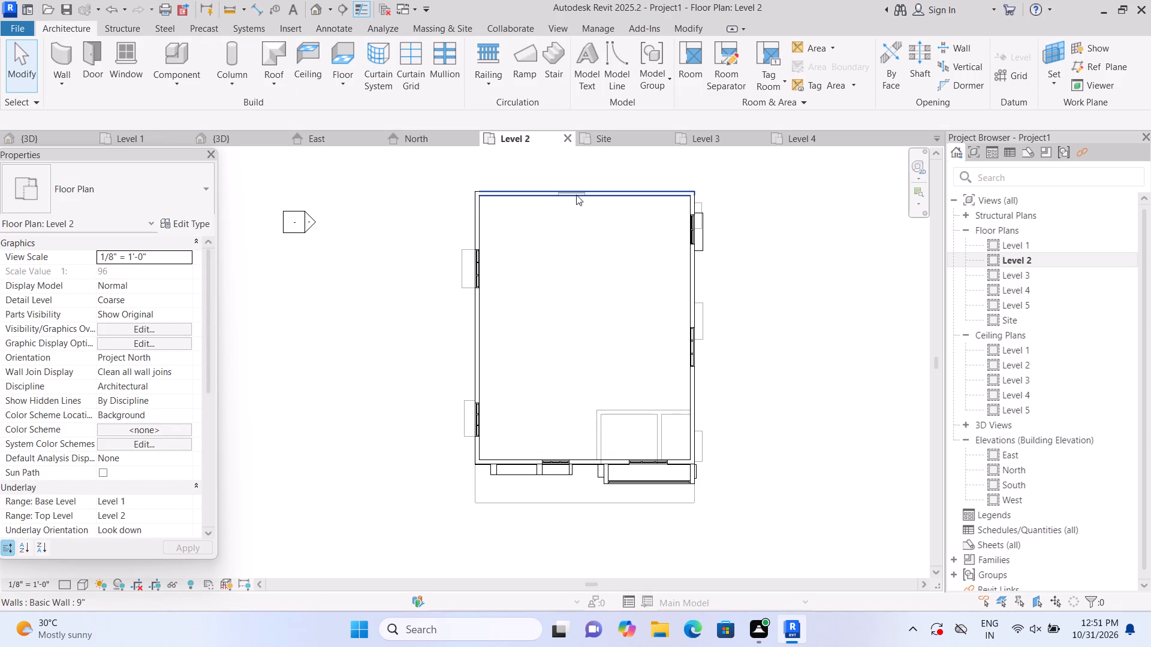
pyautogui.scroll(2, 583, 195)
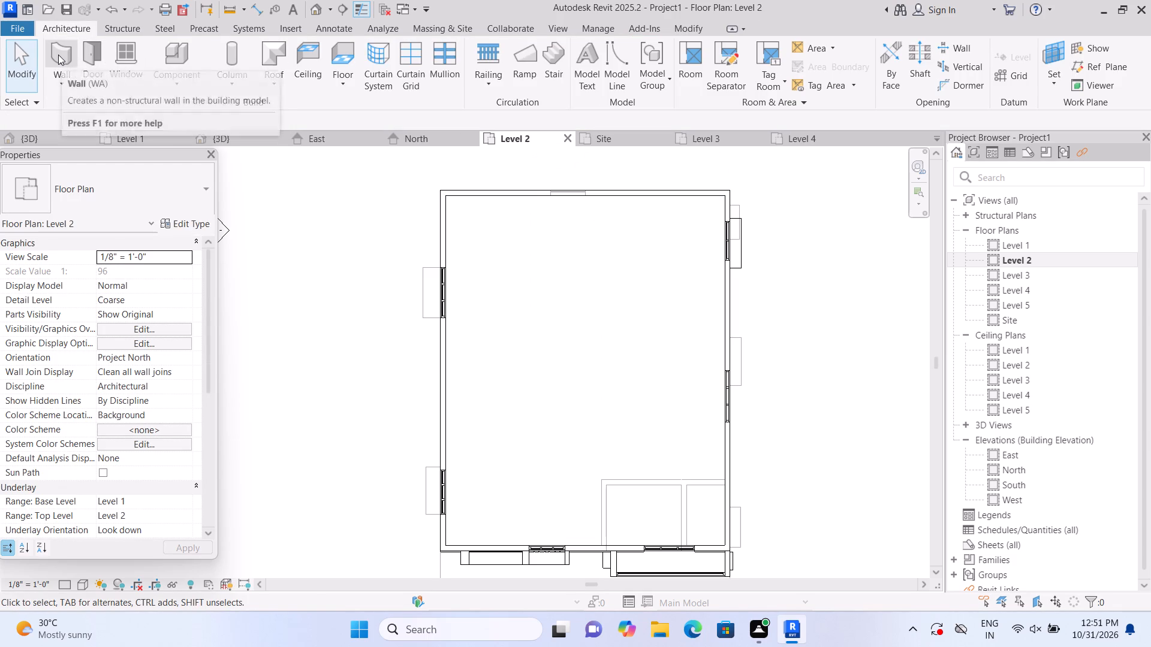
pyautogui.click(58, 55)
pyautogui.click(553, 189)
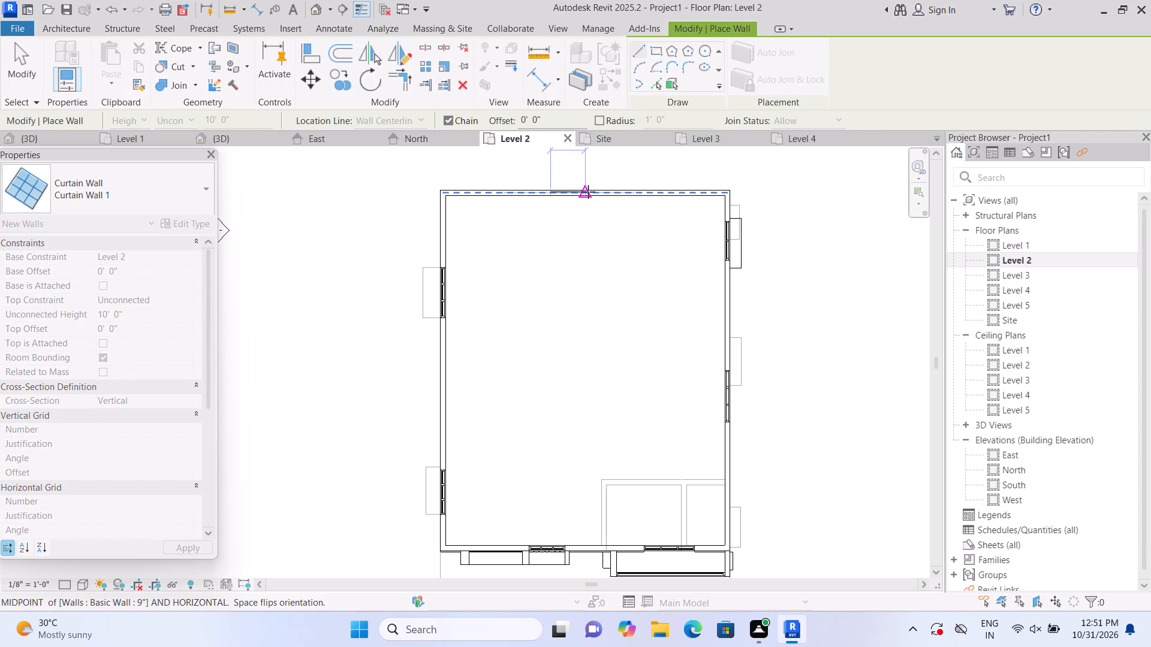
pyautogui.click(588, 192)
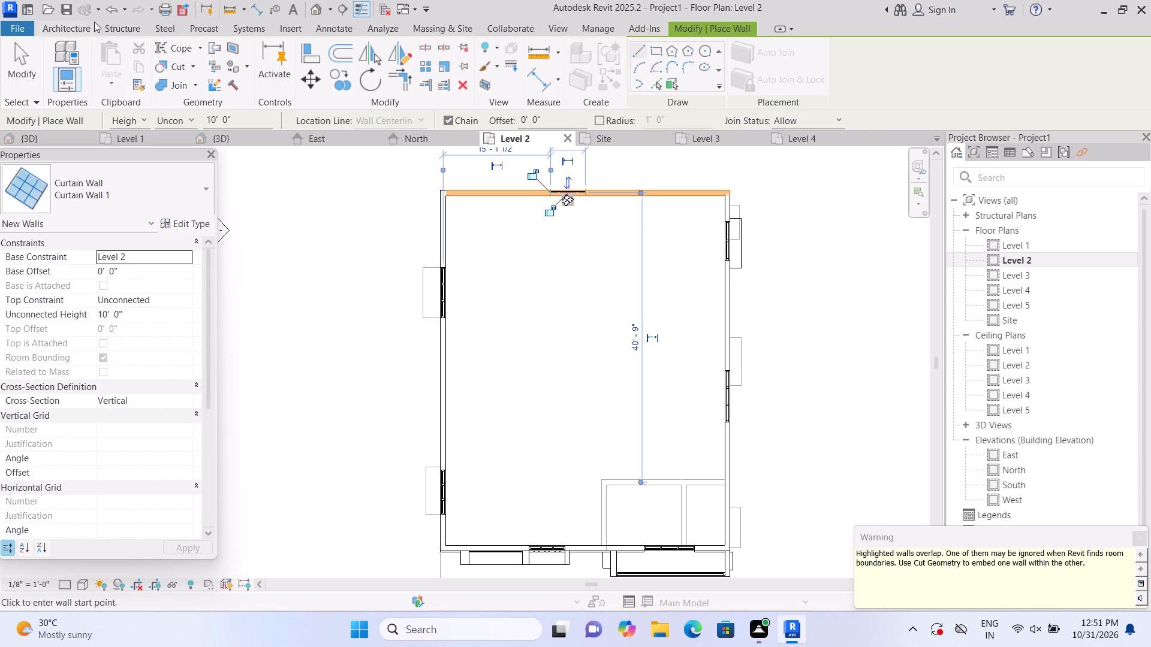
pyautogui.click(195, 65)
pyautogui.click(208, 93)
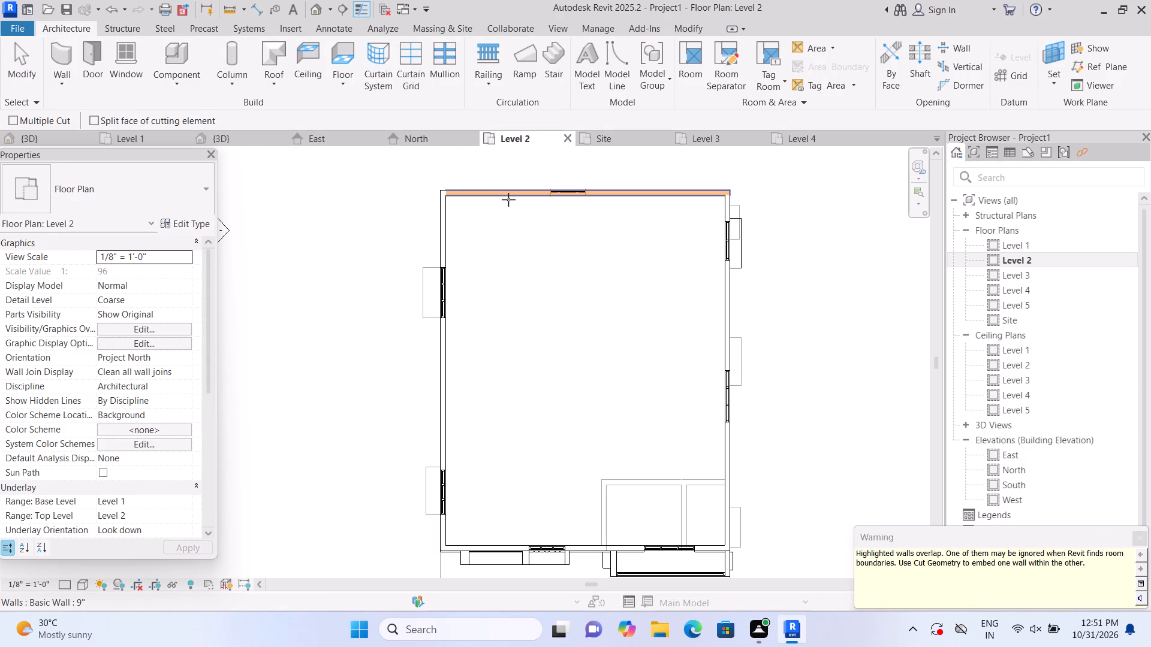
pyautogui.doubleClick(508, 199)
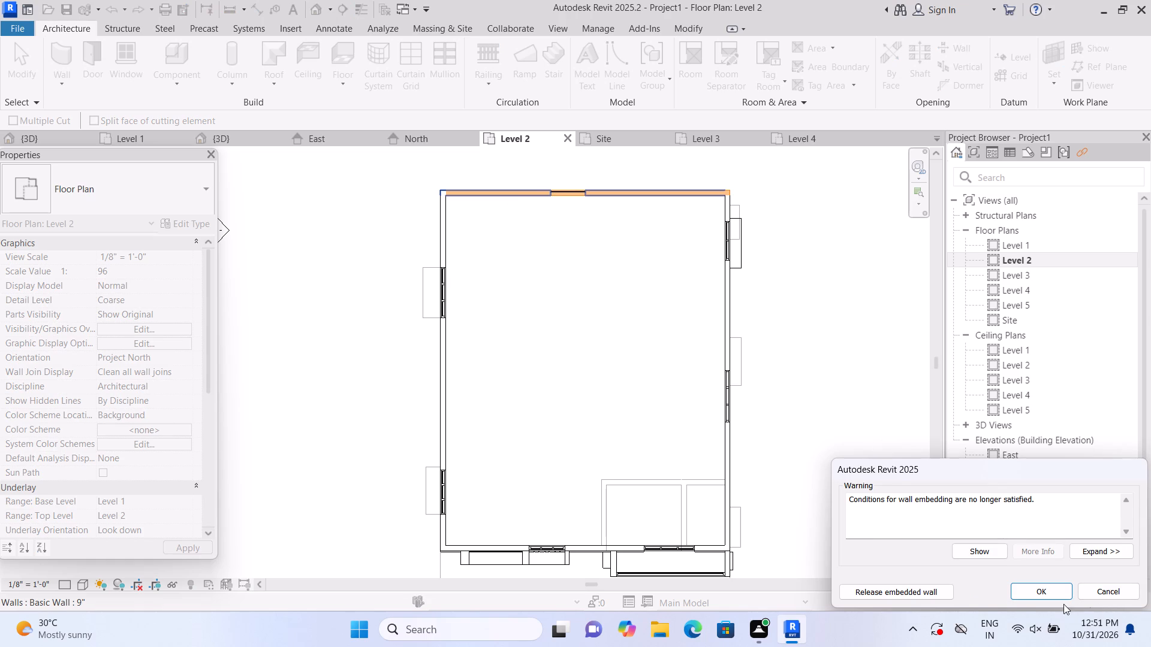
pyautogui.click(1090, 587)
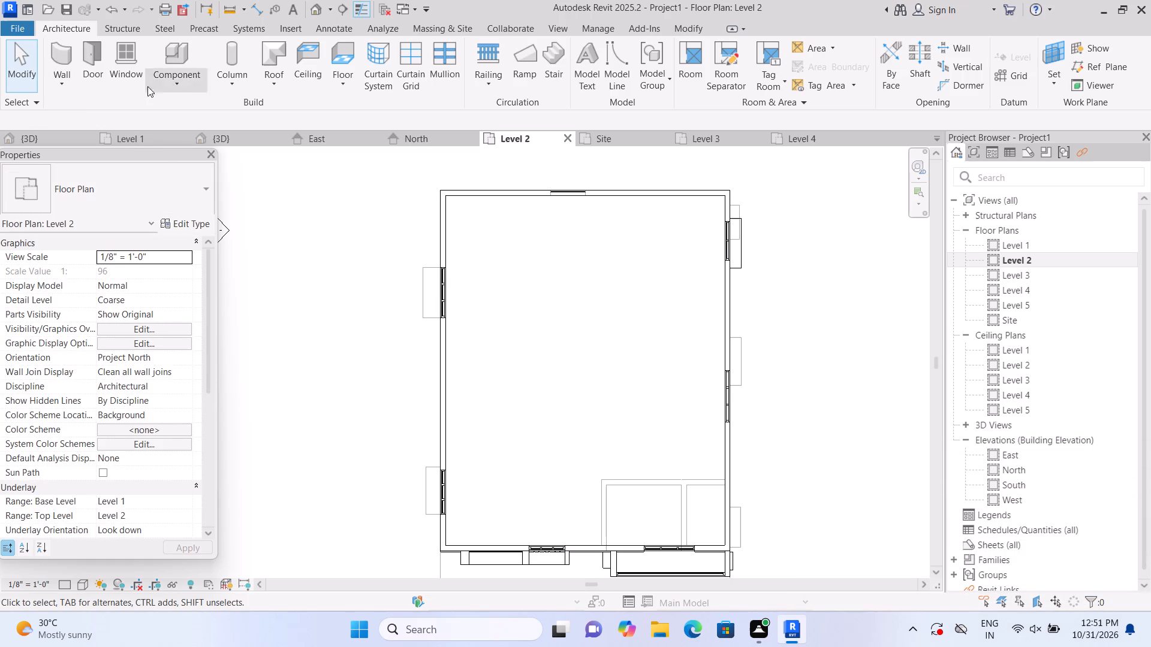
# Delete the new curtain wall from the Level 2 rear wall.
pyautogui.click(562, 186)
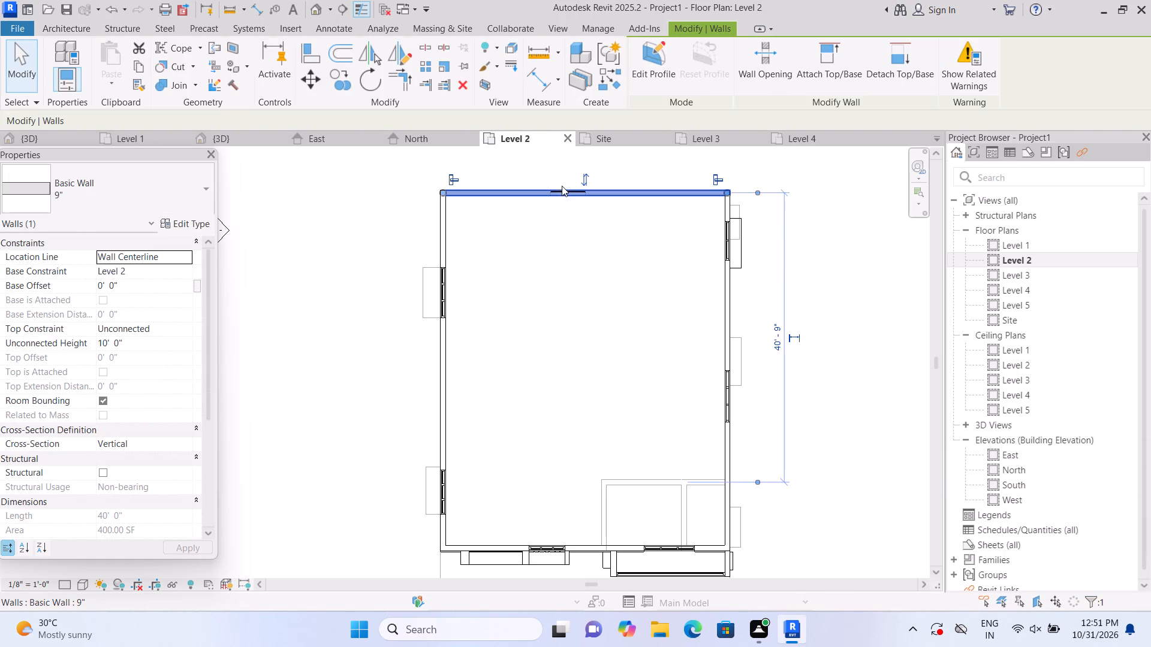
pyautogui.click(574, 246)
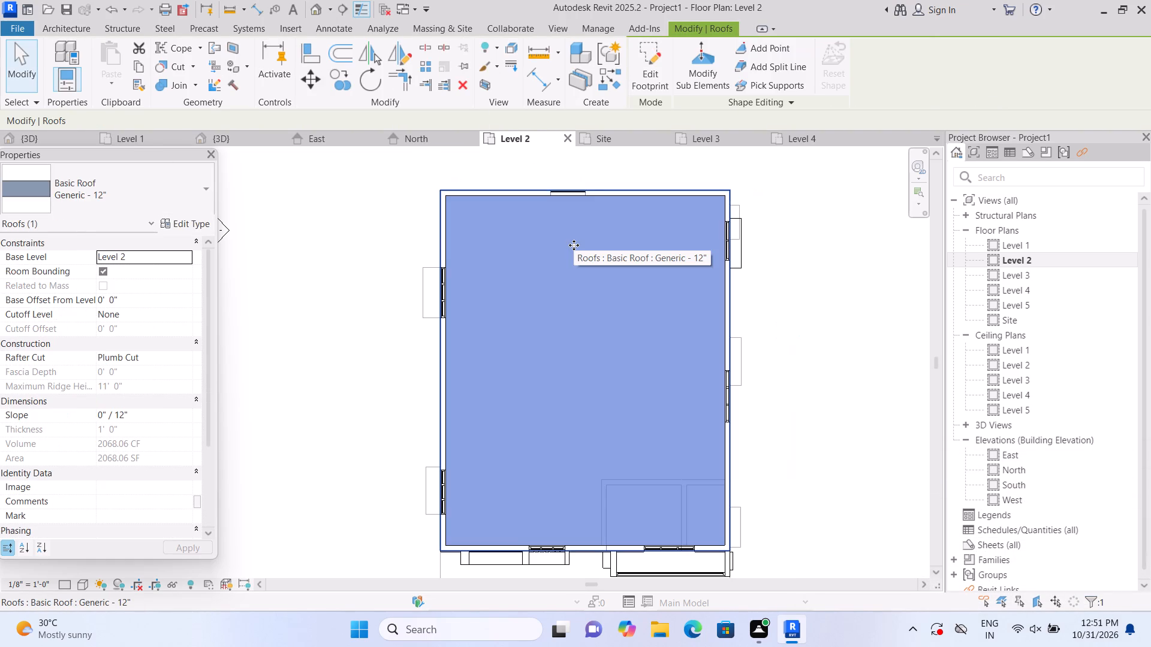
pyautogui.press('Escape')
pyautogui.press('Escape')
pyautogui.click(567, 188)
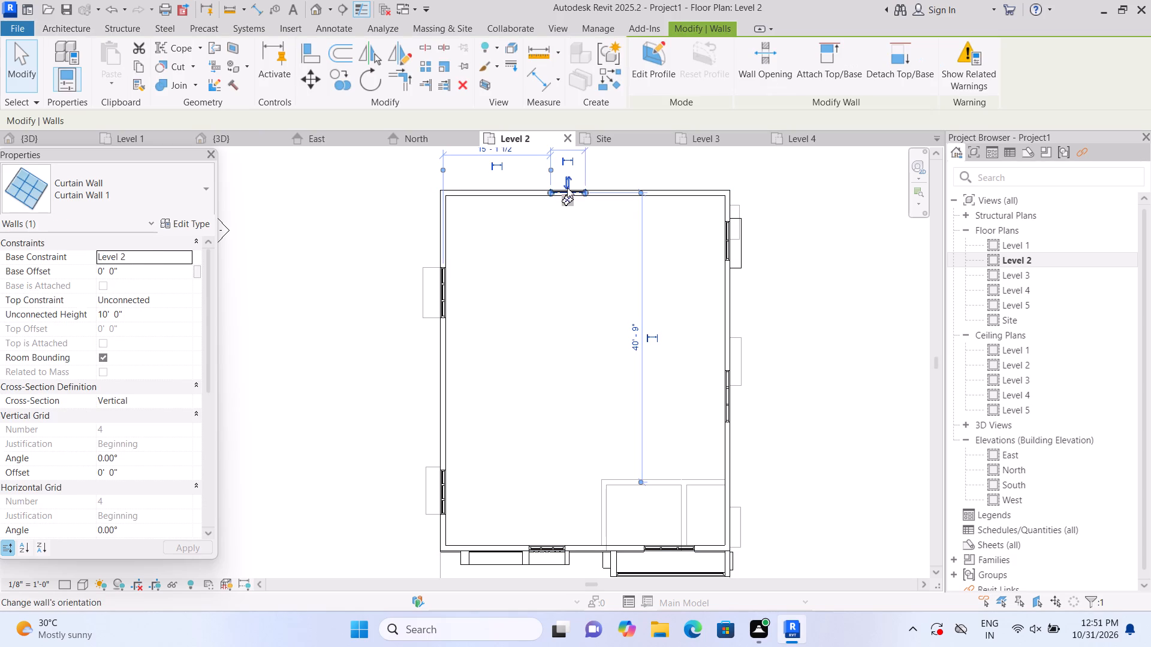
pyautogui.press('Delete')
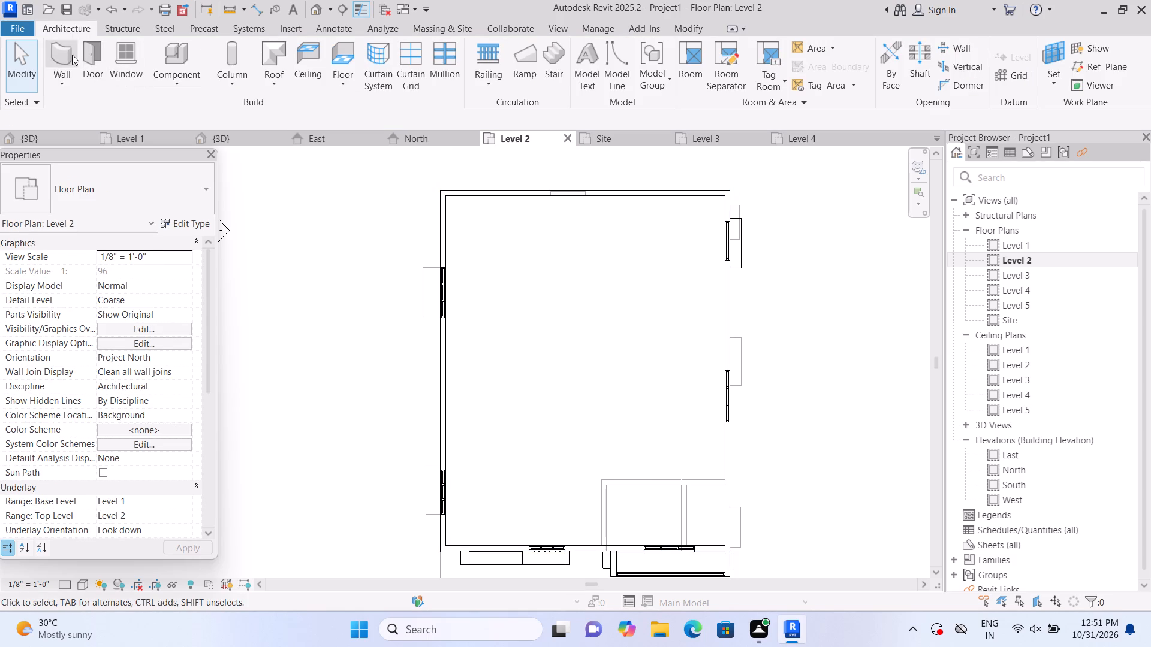
# Embed a curtain wall in the Level 2 rear wall, about 15' 1 1/2" from its west corner to its midpoint, using Cut Geometry.
pyautogui.click(56, 41)
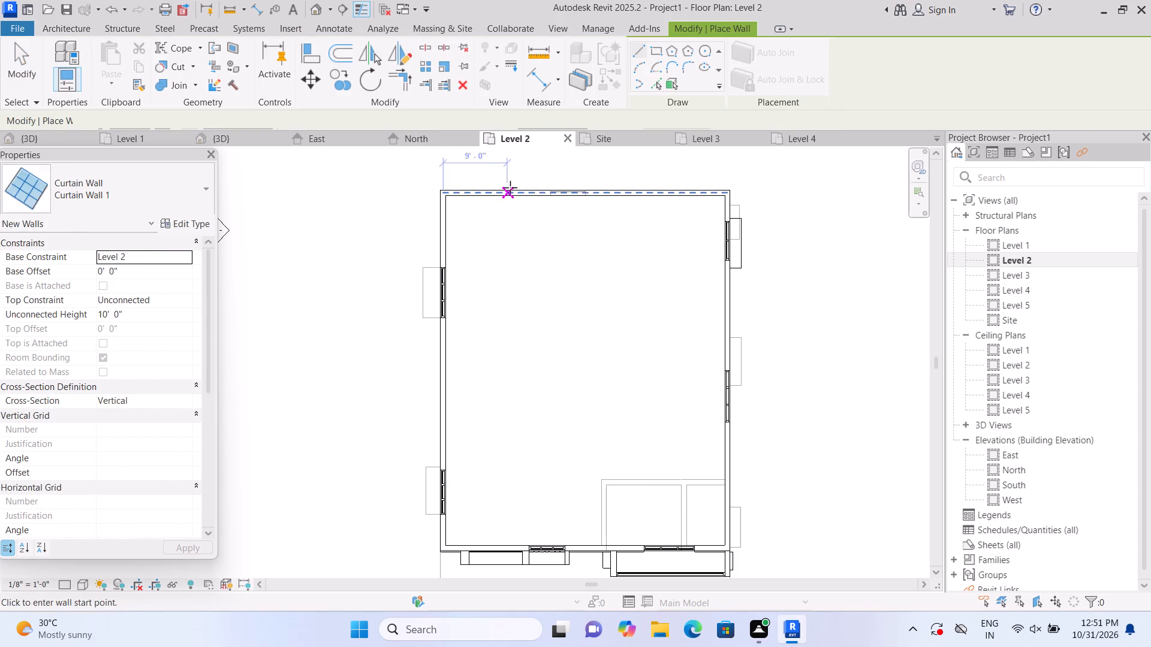
pyautogui.click(556, 198)
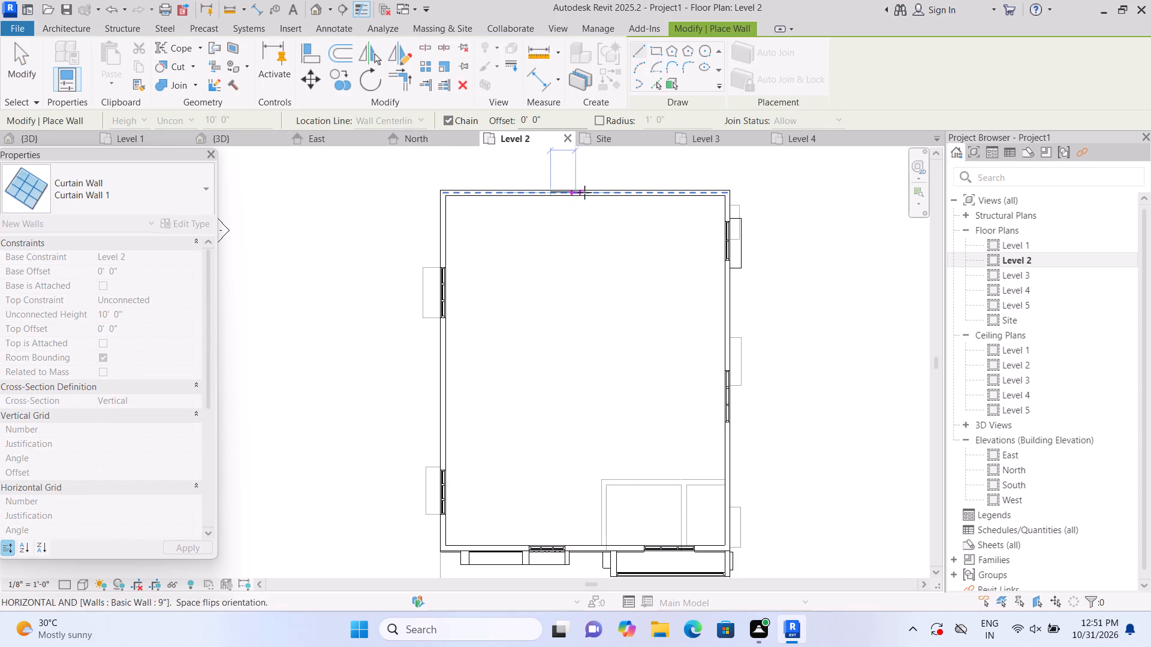
pyautogui.click(587, 192)
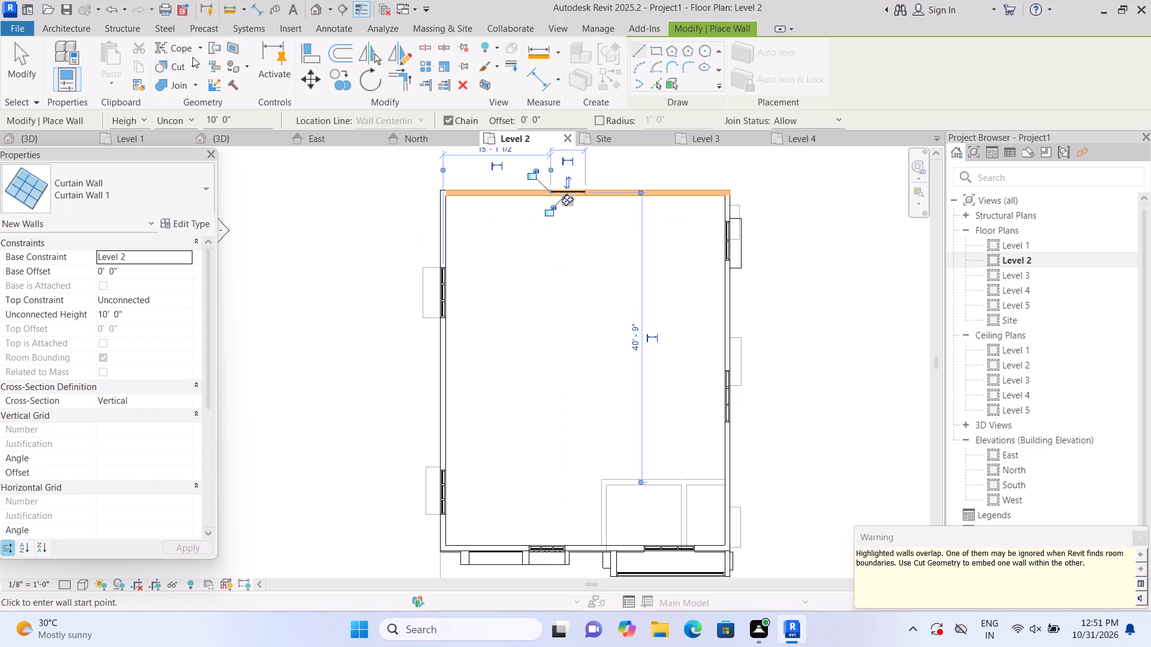
pyautogui.click(192, 65)
pyautogui.click(206, 86)
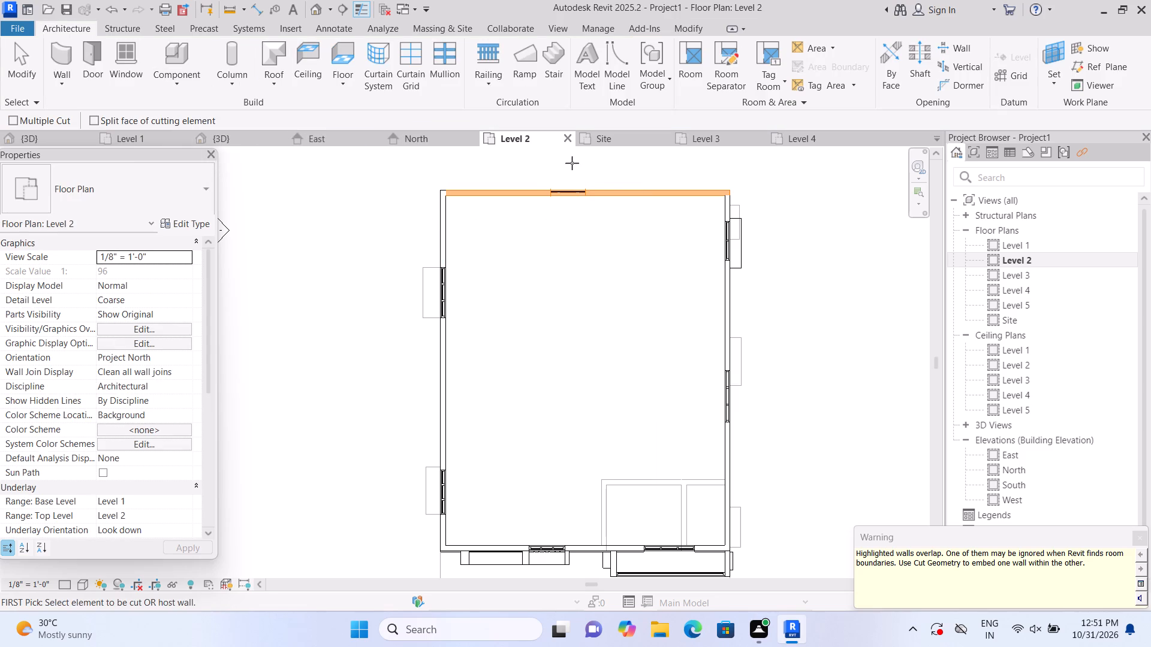
pyautogui.click(622, 189)
pyautogui.click(567, 195)
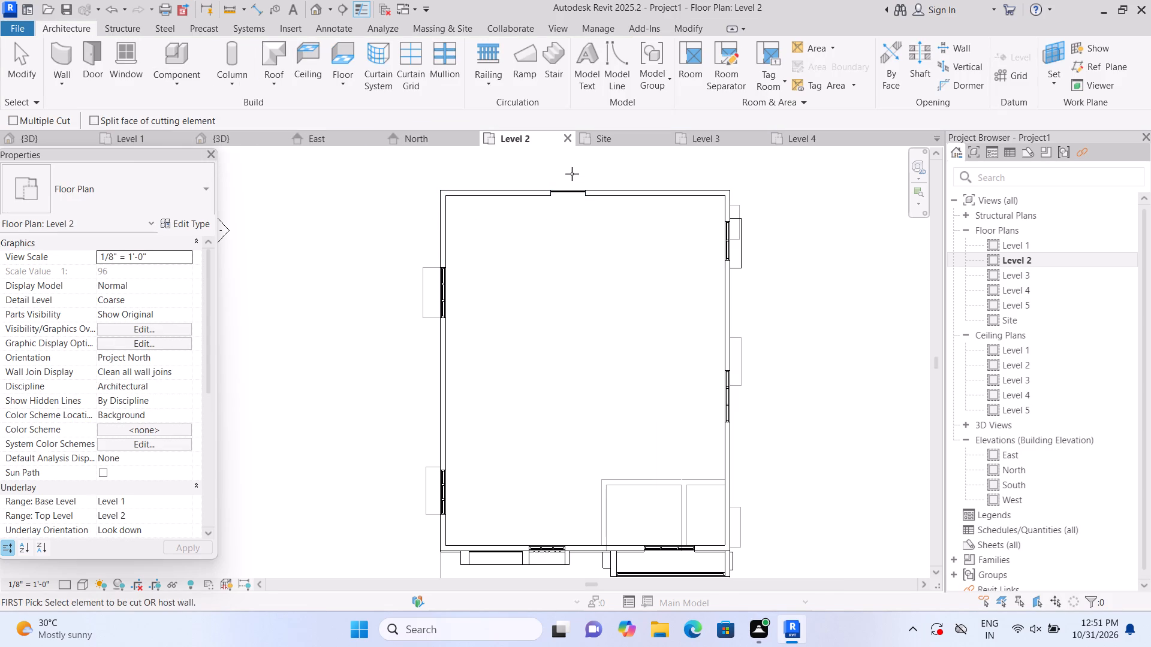
# Examine the rear wall in 3D with its new Level 1 and Level 2 curtain walls.
pyautogui.click(317, 7)
pyautogui.keyDown('shift'); pyautogui.moveTo(731, 492); pyautogui.dragTo(718, 515, button='middle'); pyautogui.keyUp('shift')
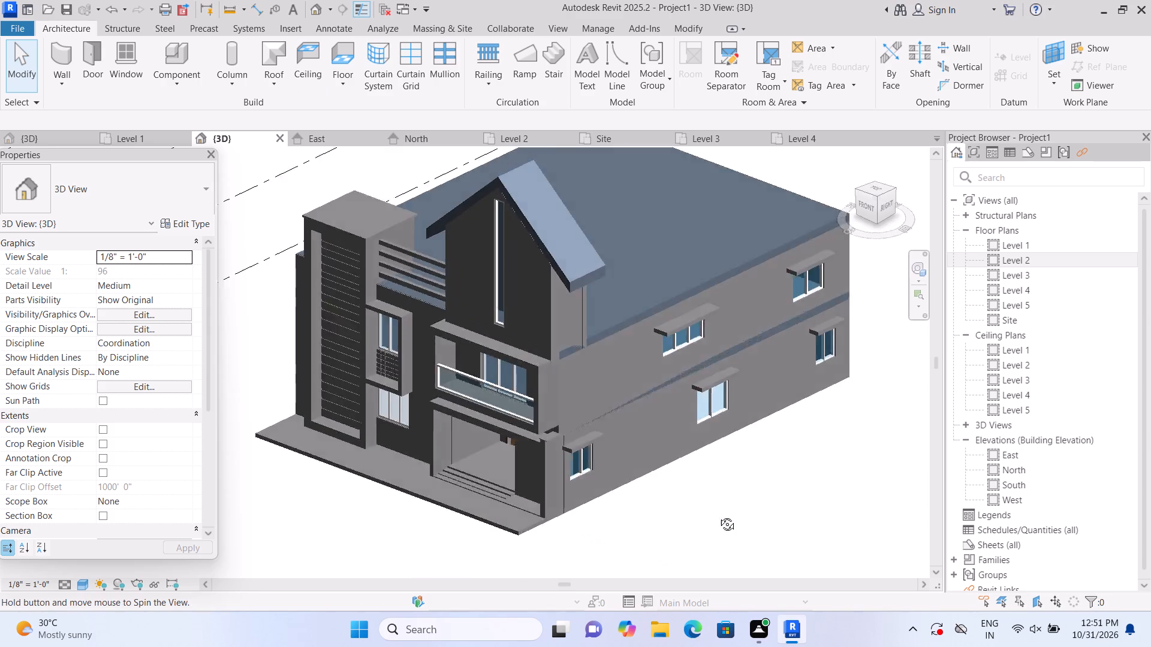
pyautogui.keyDown('shift'); pyautogui.moveTo(718, 515); pyautogui.dragTo(516, 527, button='middle'); pyautogui.keyUp('shift')
pyautogui.keyDown('shift'); pyautogui.moveTo(769, 420); pyautogui.dragTo(763, 424, button='middle'); pyautogui.keyUp('shift')
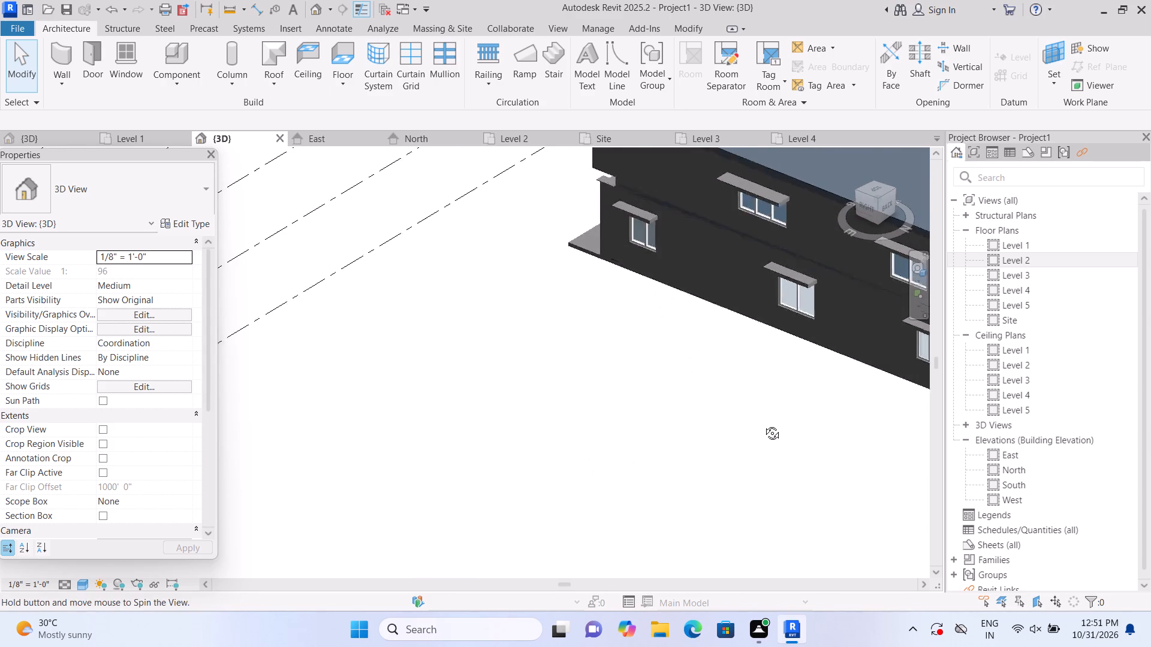
pyautogui.keyDown('shift'); pyautogui.moveTo(763, 424); pyautogui.dragTo(668, 433, button='middle'); pyautogui.keyUp('shift')
pyautogui.scroll(1, 668, 433)
pyautogui.moveTo(721, 418); pyautogui.dragTo(517, 417, button='middle')
pyautogui.scroll(-2, 550, 407)
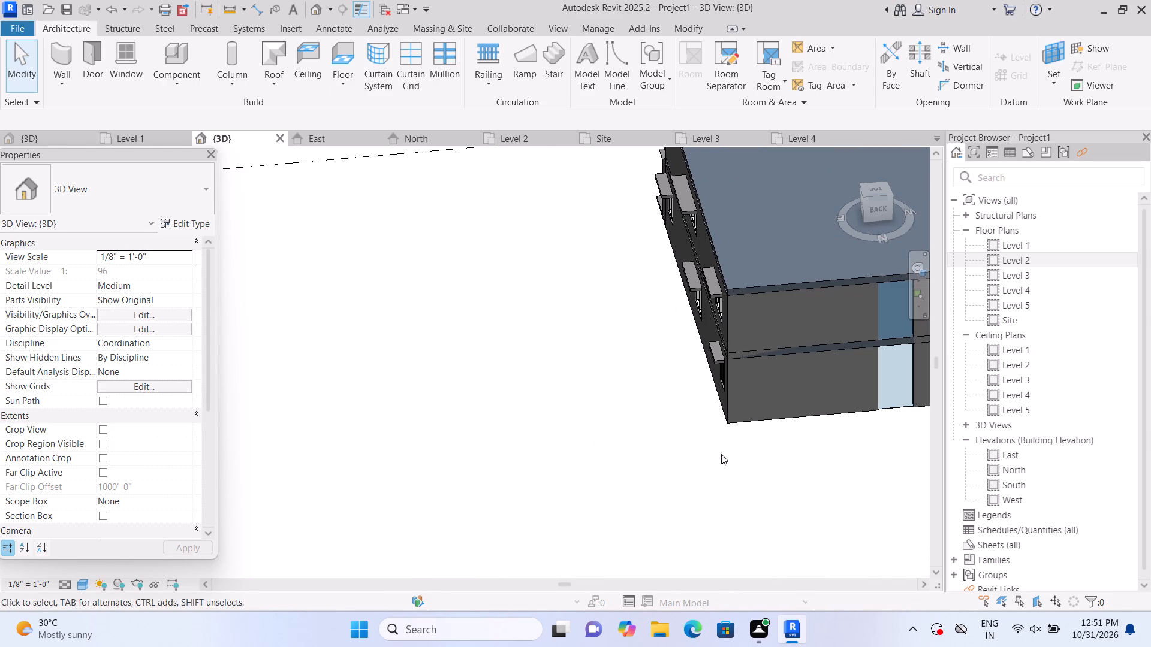
pyautogui.moveTo(819, 442); pyautogui.dragTo(645, 467, button='middle')
pyautogui.scroll(2, 743, 395)
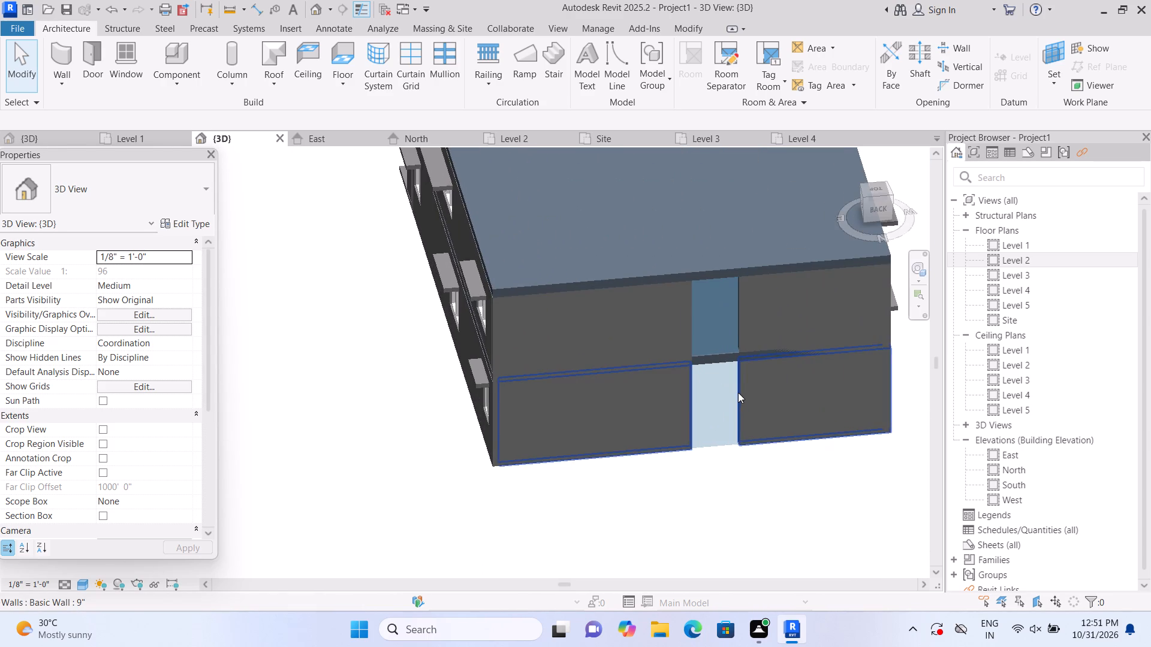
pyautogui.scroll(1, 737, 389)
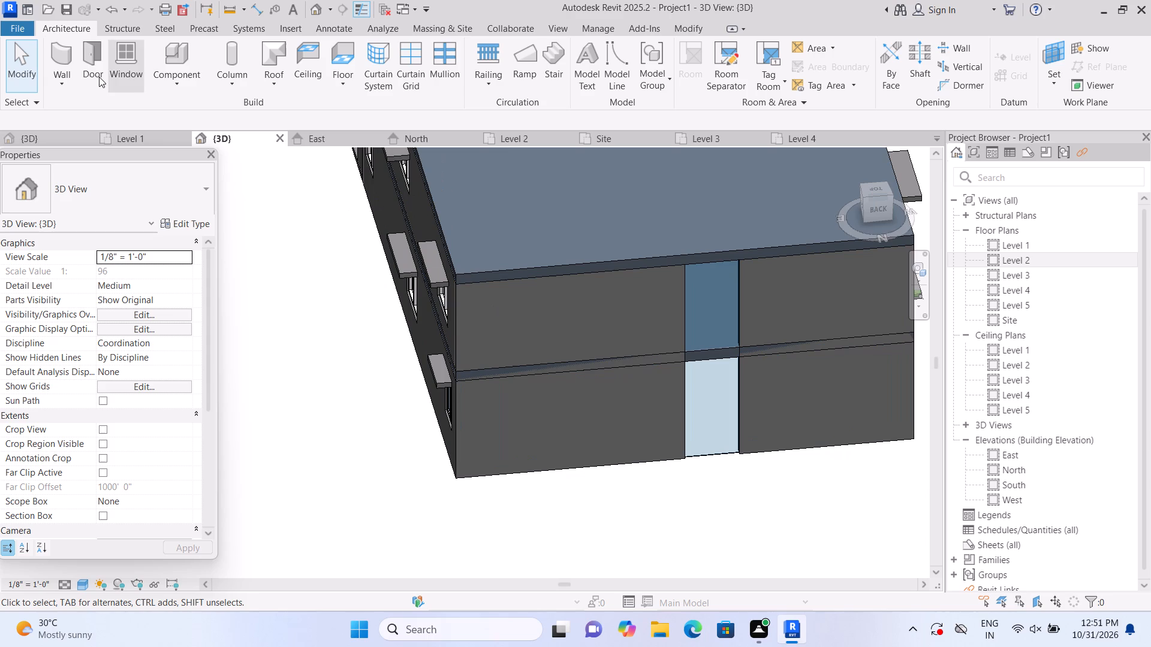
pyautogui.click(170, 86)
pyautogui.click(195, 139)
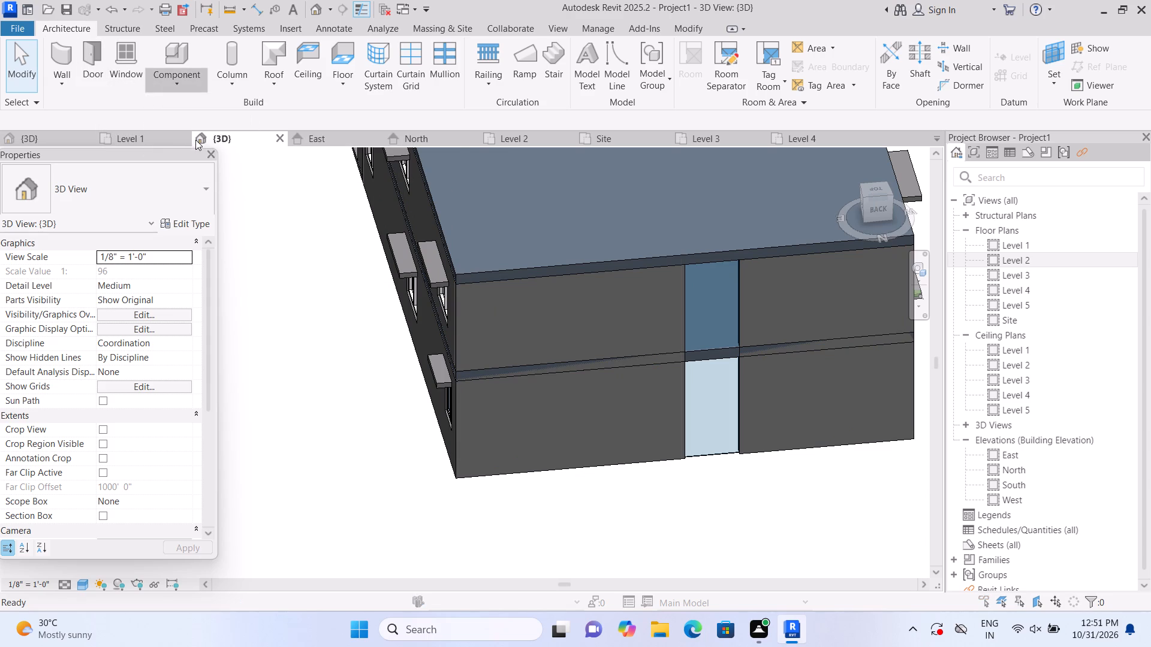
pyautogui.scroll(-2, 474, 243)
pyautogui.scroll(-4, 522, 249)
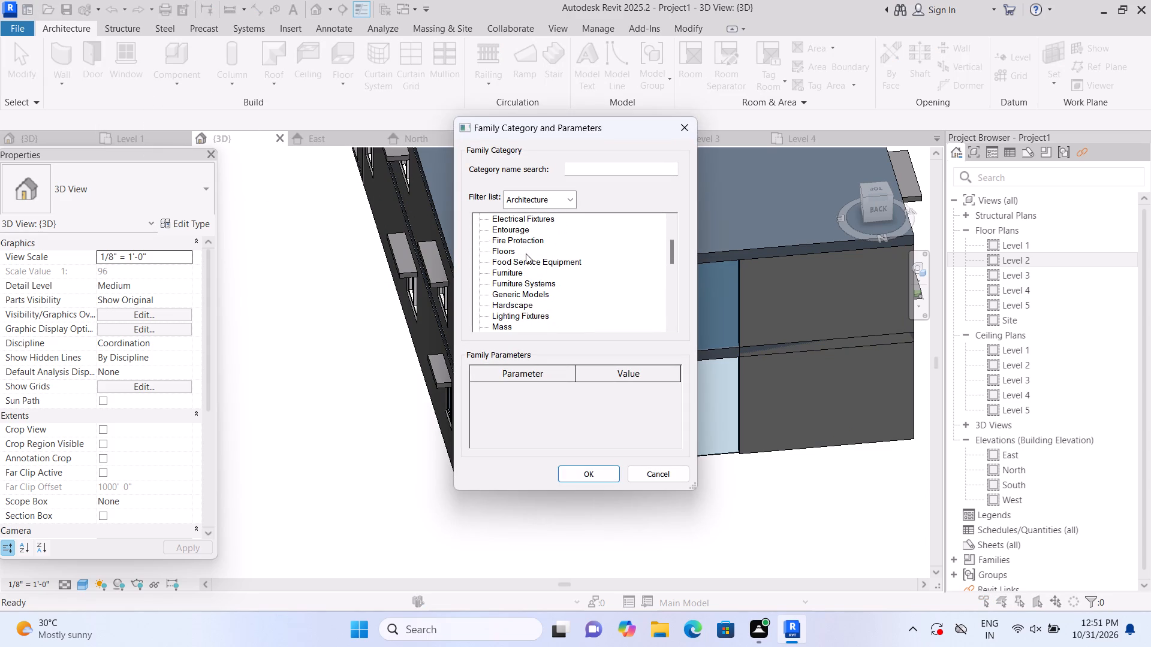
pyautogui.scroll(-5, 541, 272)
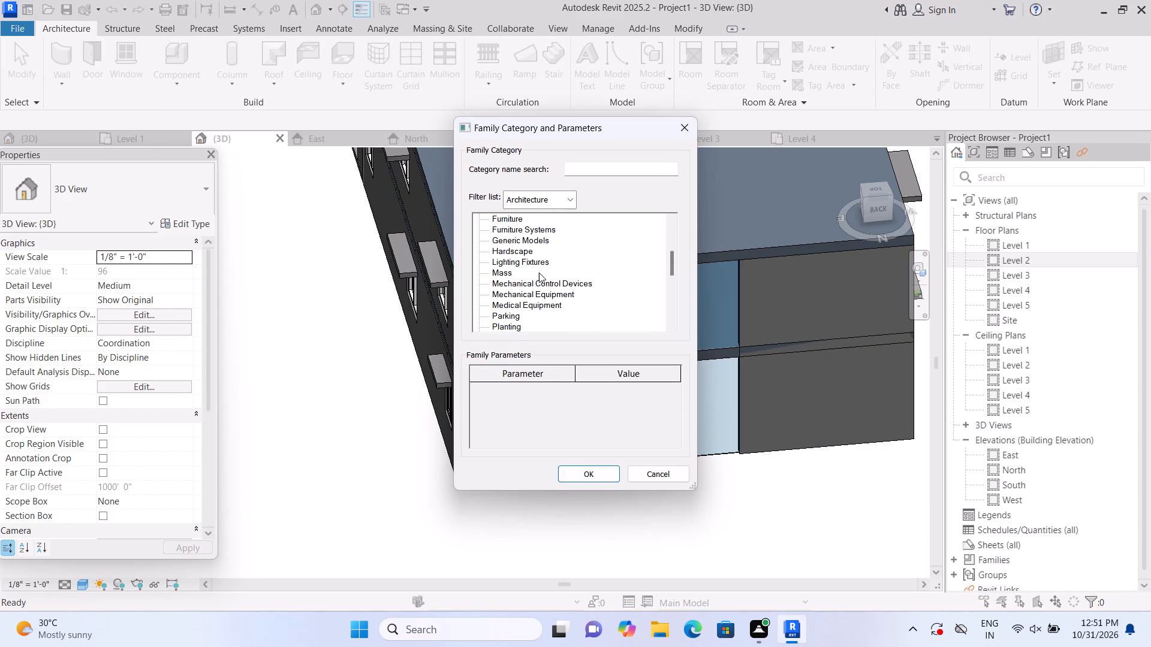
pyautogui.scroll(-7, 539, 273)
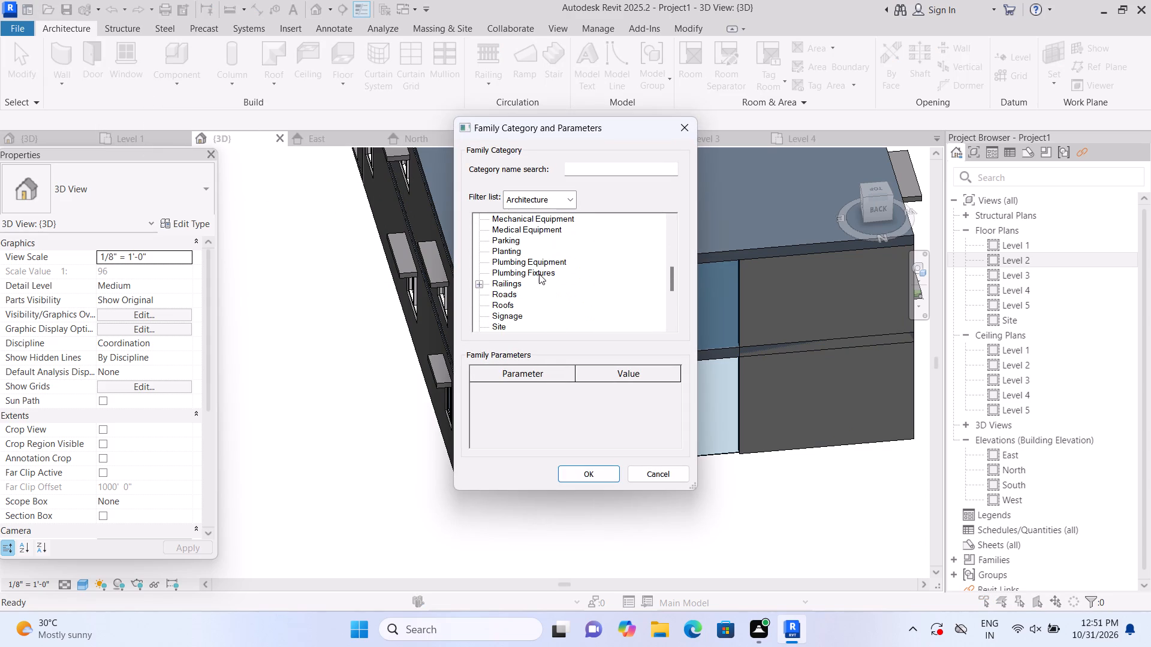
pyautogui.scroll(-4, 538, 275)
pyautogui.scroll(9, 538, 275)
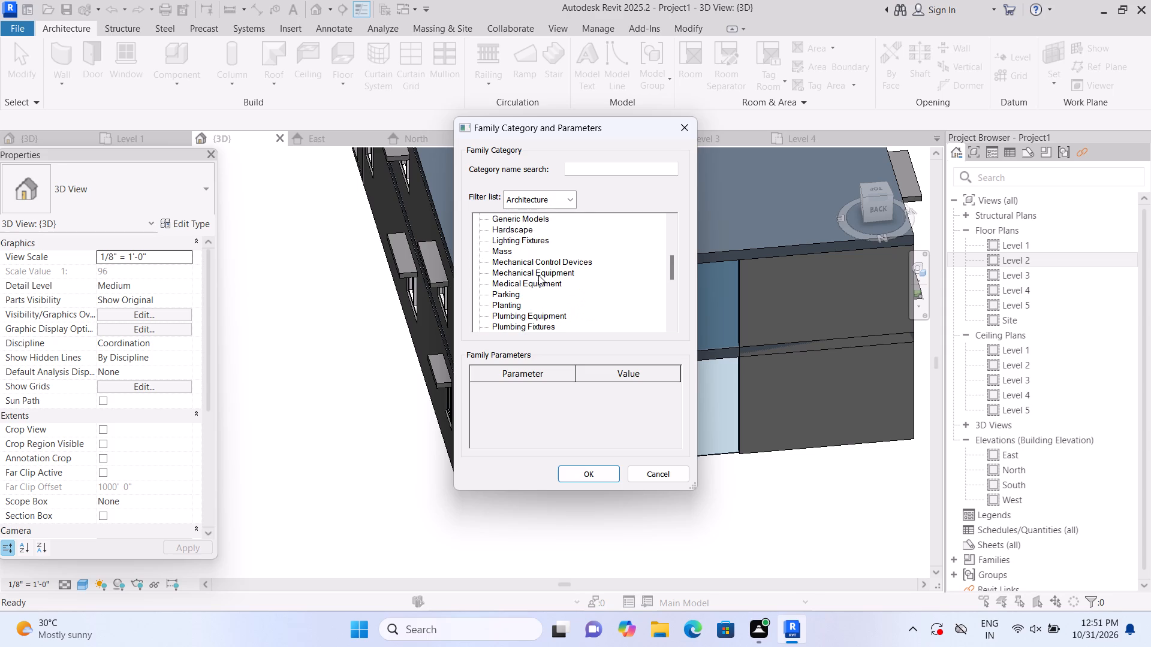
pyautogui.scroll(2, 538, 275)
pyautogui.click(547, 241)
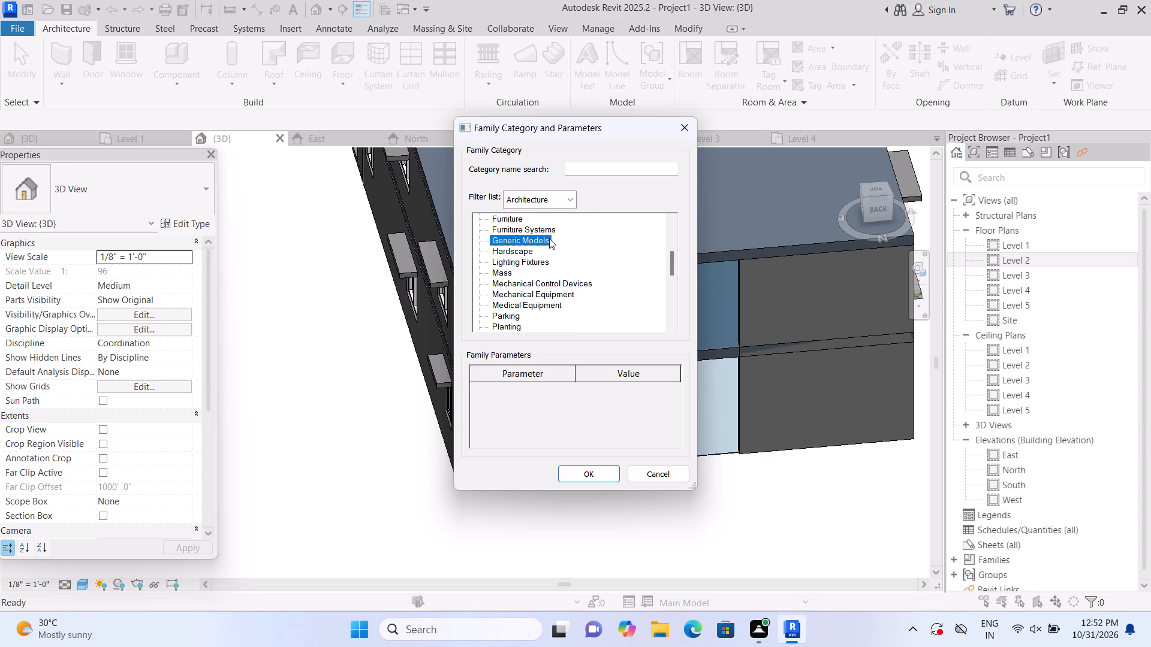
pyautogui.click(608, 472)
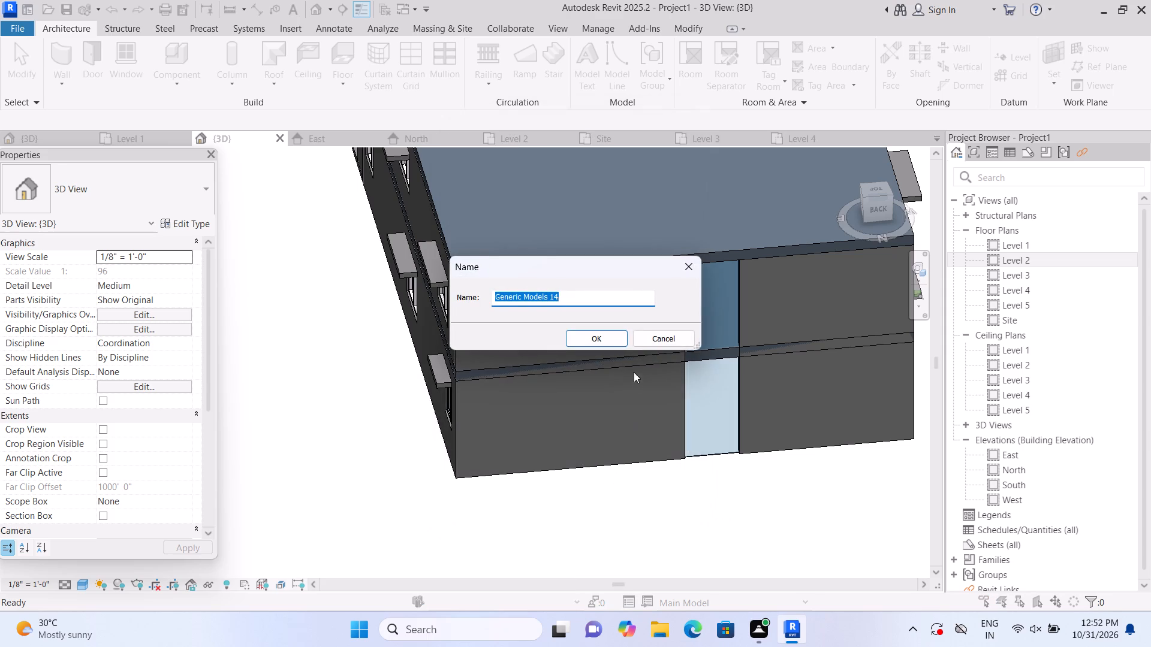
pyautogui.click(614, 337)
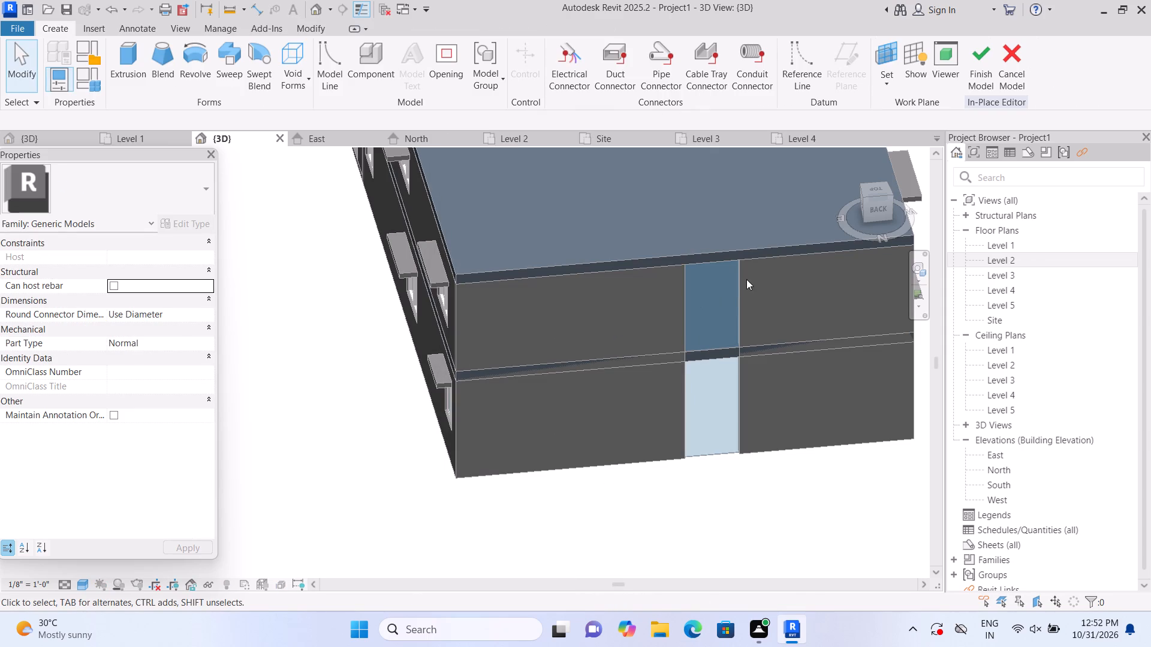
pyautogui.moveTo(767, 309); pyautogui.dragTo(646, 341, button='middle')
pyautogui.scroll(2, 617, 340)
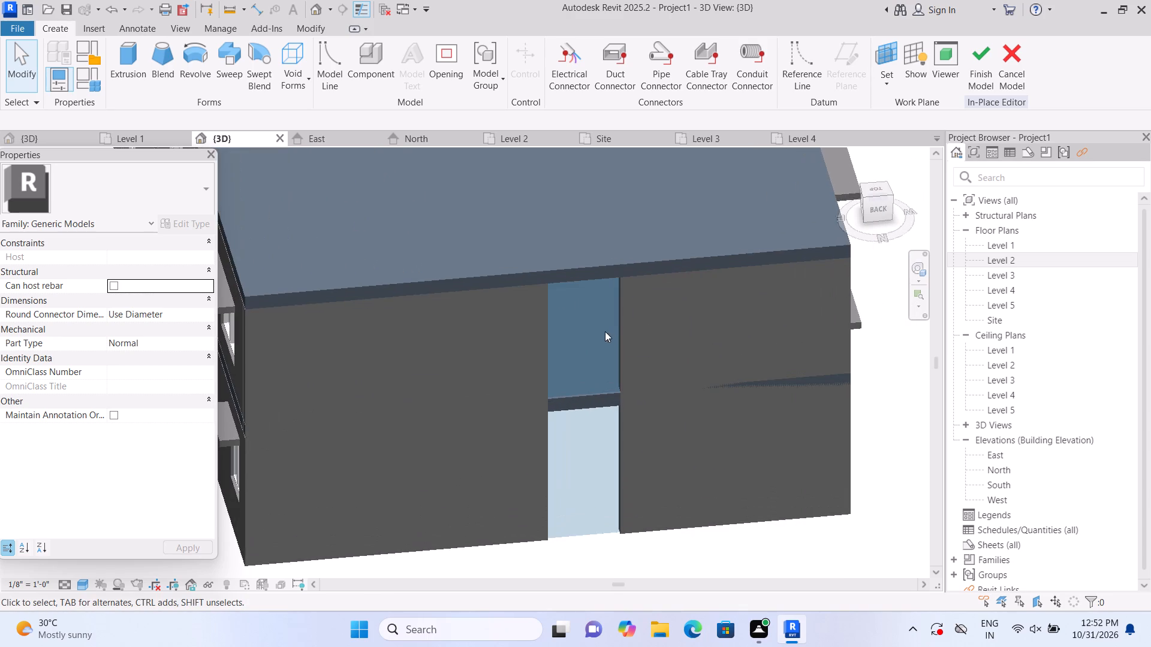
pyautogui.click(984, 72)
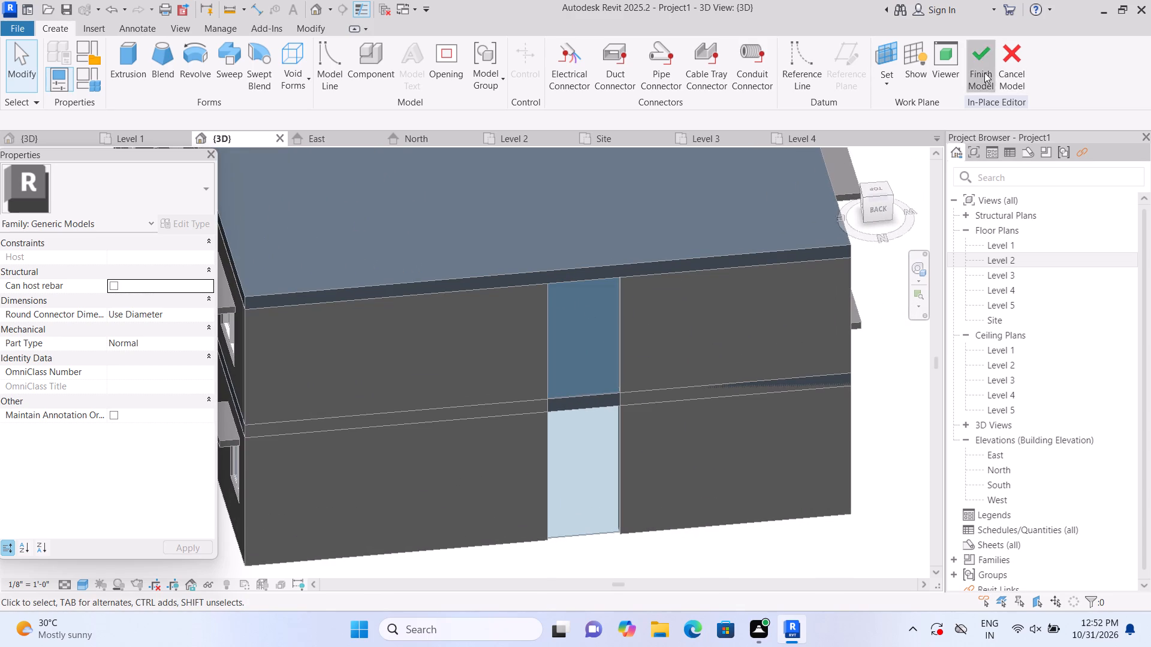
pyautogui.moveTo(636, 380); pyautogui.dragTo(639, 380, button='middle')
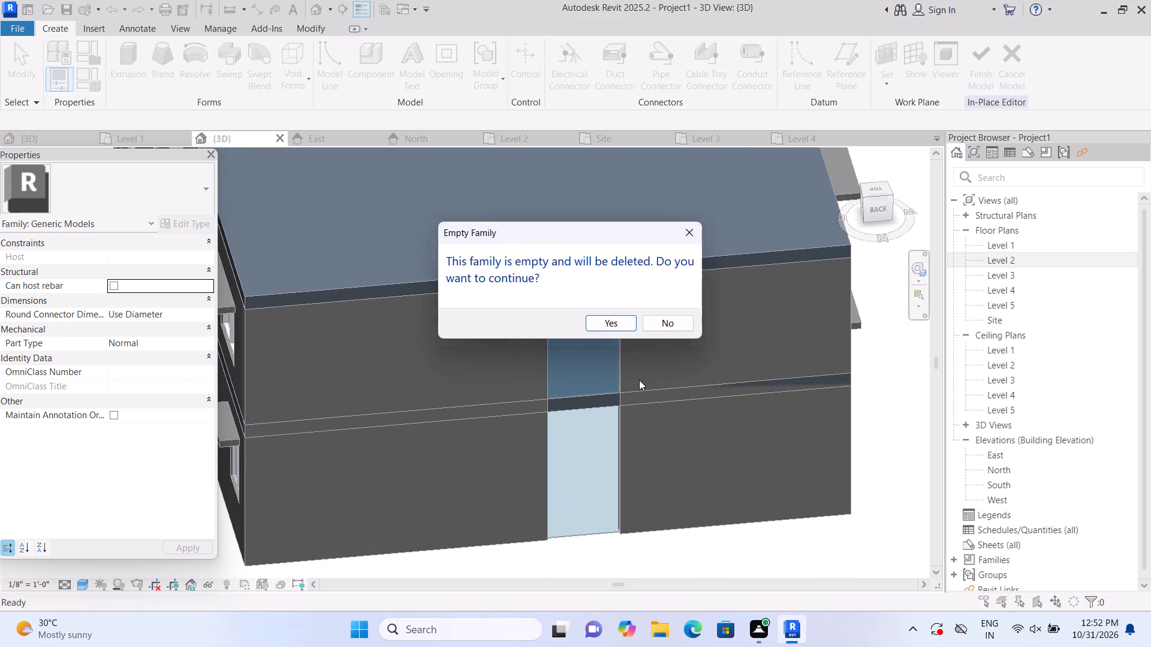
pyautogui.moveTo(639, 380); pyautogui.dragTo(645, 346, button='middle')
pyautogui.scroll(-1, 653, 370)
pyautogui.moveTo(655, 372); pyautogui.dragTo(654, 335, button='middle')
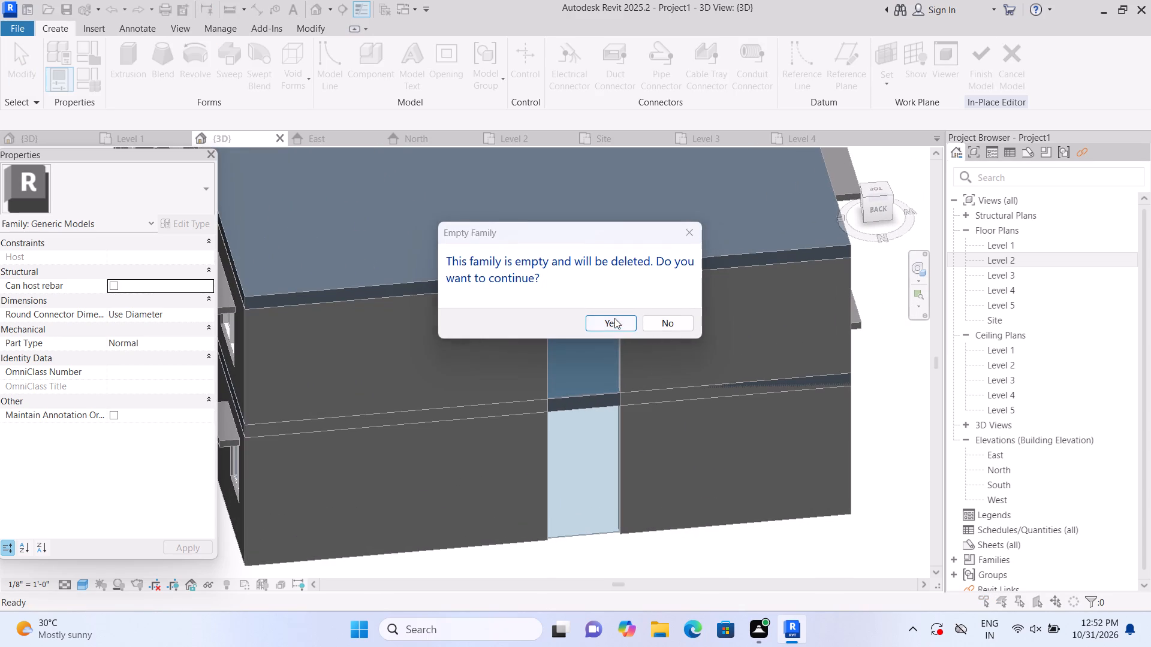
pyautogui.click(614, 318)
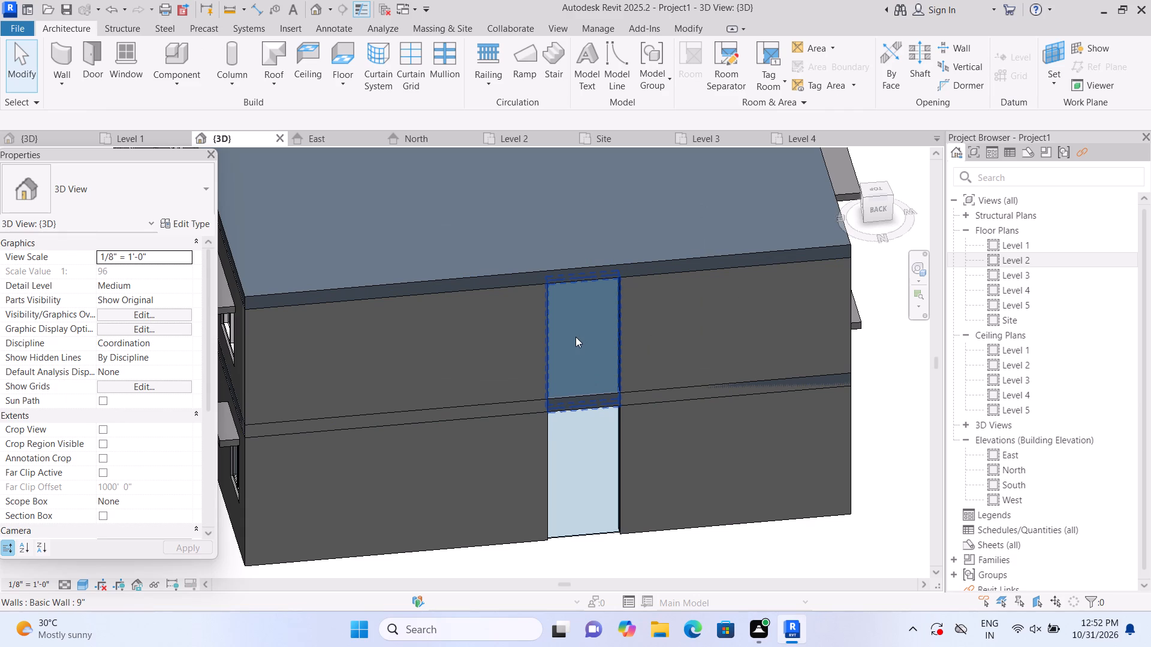
# Shrink the rear wall's Level 2 curtain wall to a base offset of about 3' 10" and a height of about 4' 5".
pyautogui.click(575, 337)
pyautogui.scroll(1, 581, 400)
pyautogui.moveTo(582, 406); pyautogui.dragTo(585, 387)
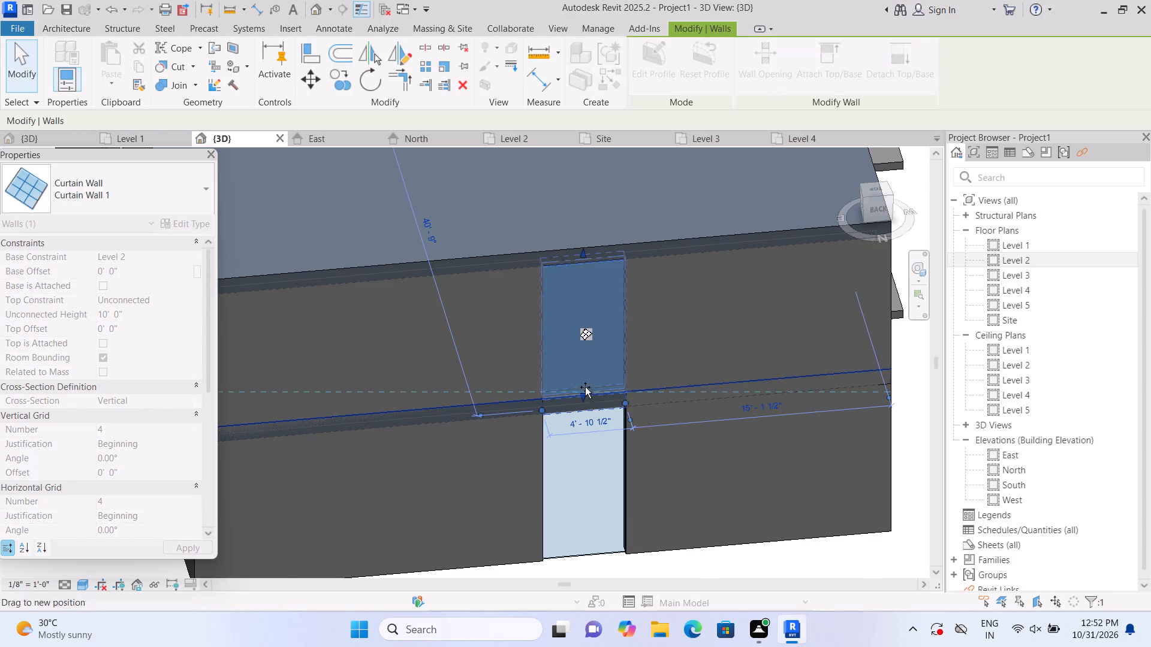
pyautogui.moveTo(585, 387); pyautogui.dragTo(580, 350)
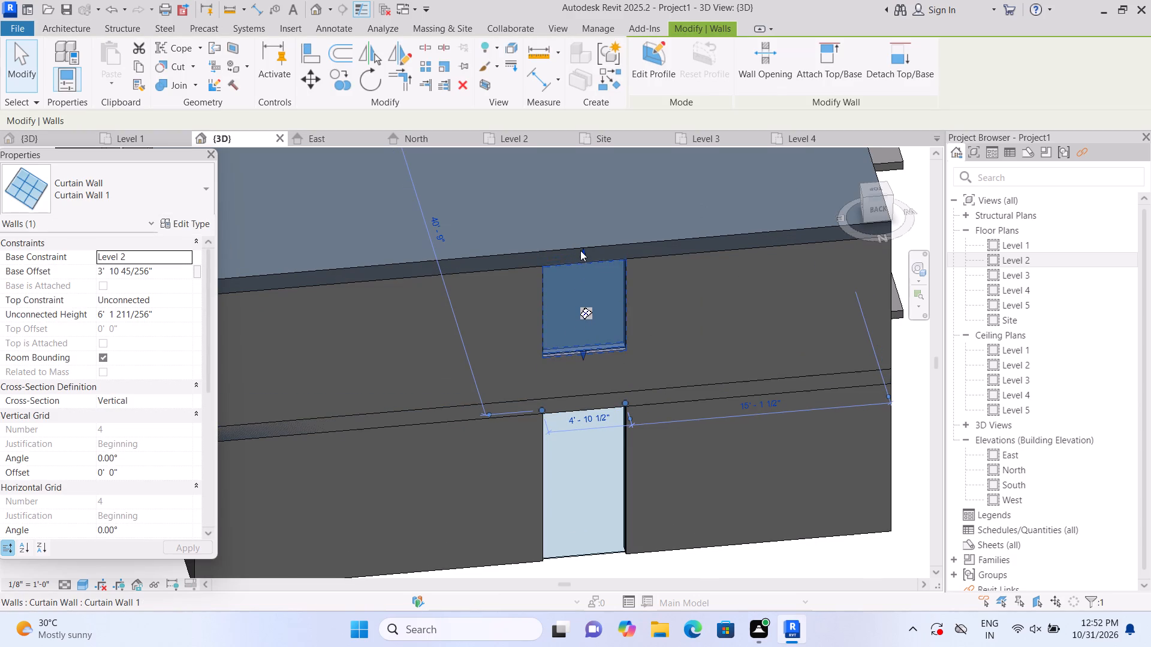
pyautogui.doubleClick(580, 249)
pyautogui.moveTo(583, 234); pyautogui.dragTo(589, 273)
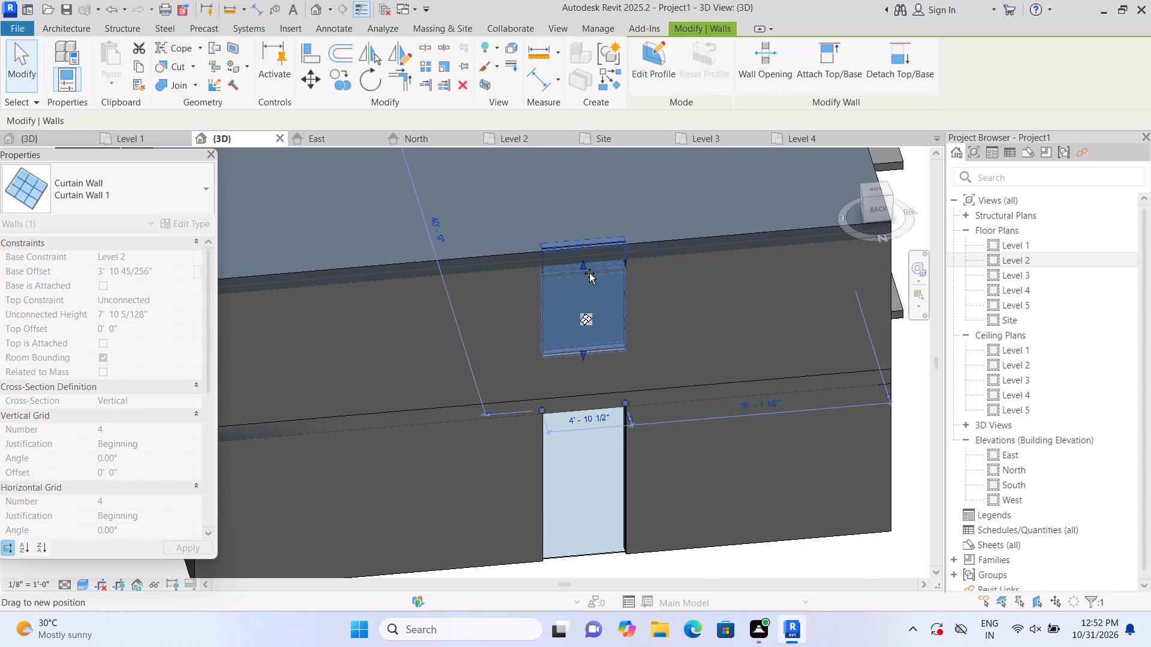
pyautogui.moveTo(589, 273); pyautogui.dragTo(591, 285)
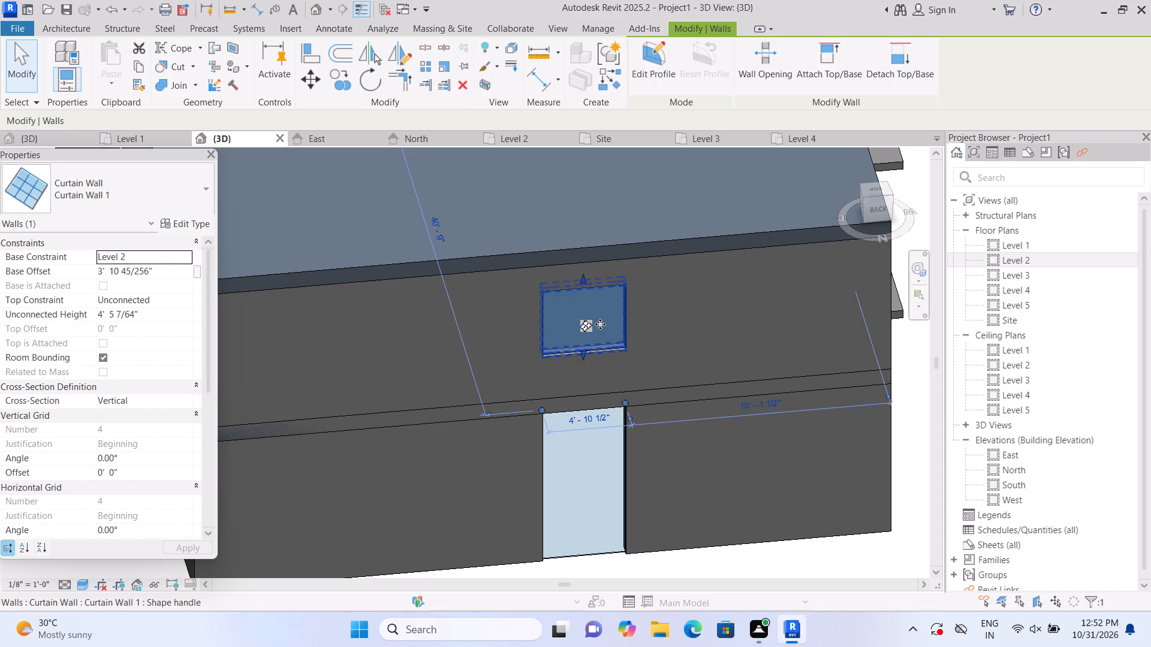
pyautogui.press('Escape')
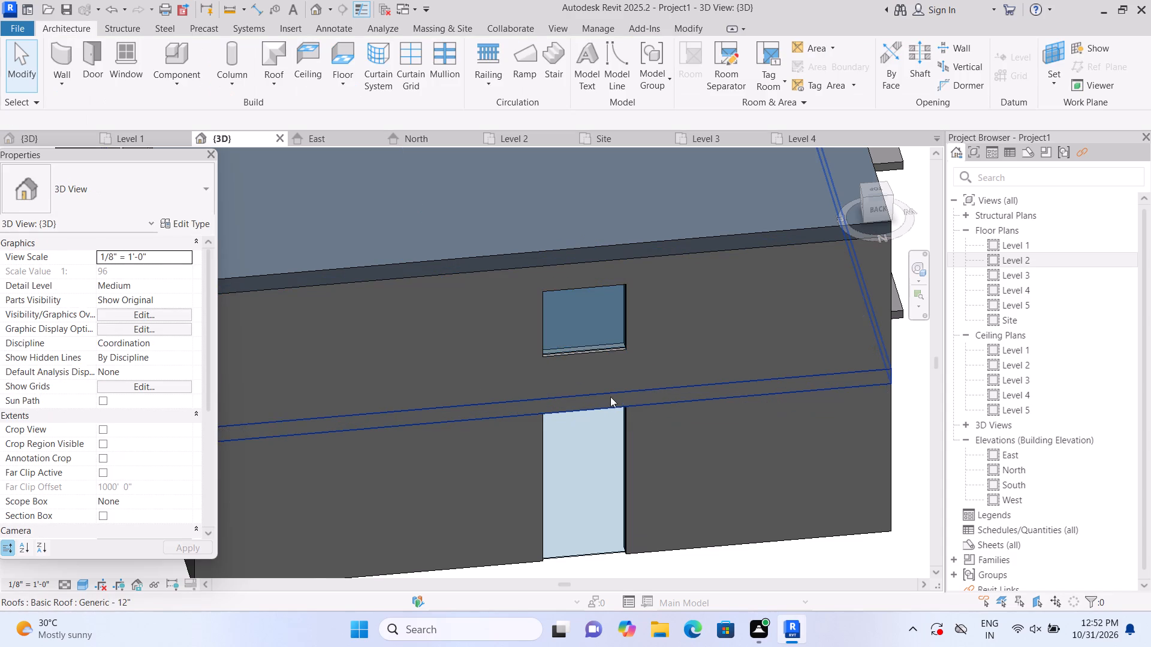
# Divide the Level 2 rear curtain wall with a vertical curtain grid line at its midpoint.
pyautogui.click(411, 86)
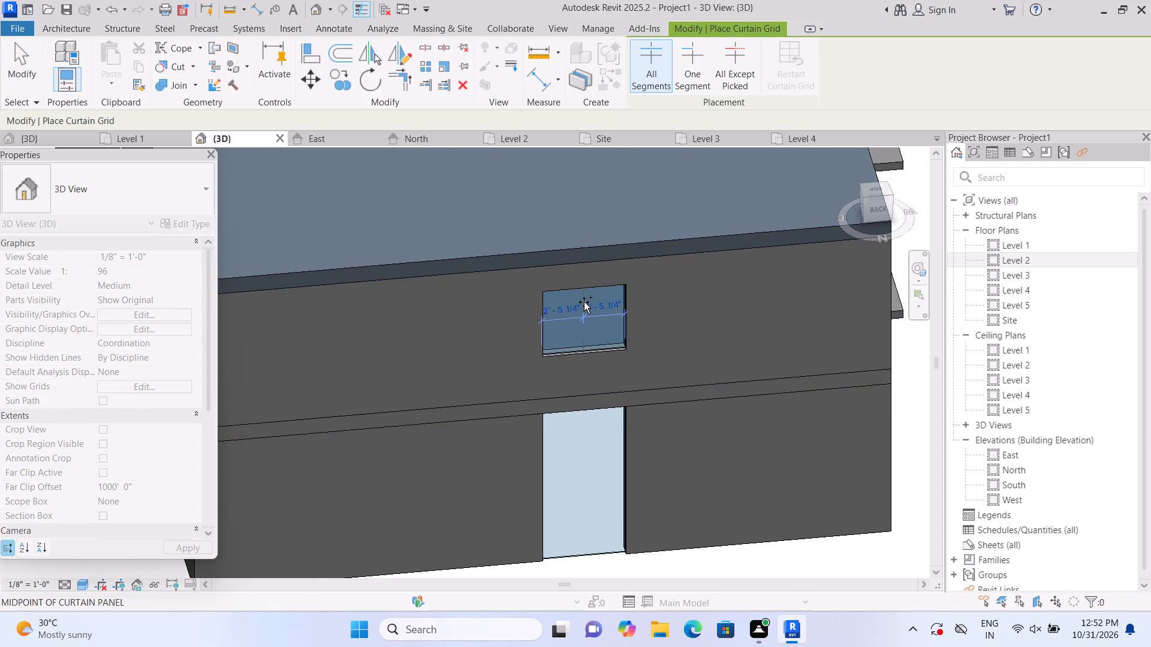
pyautogui.click(584, 302)
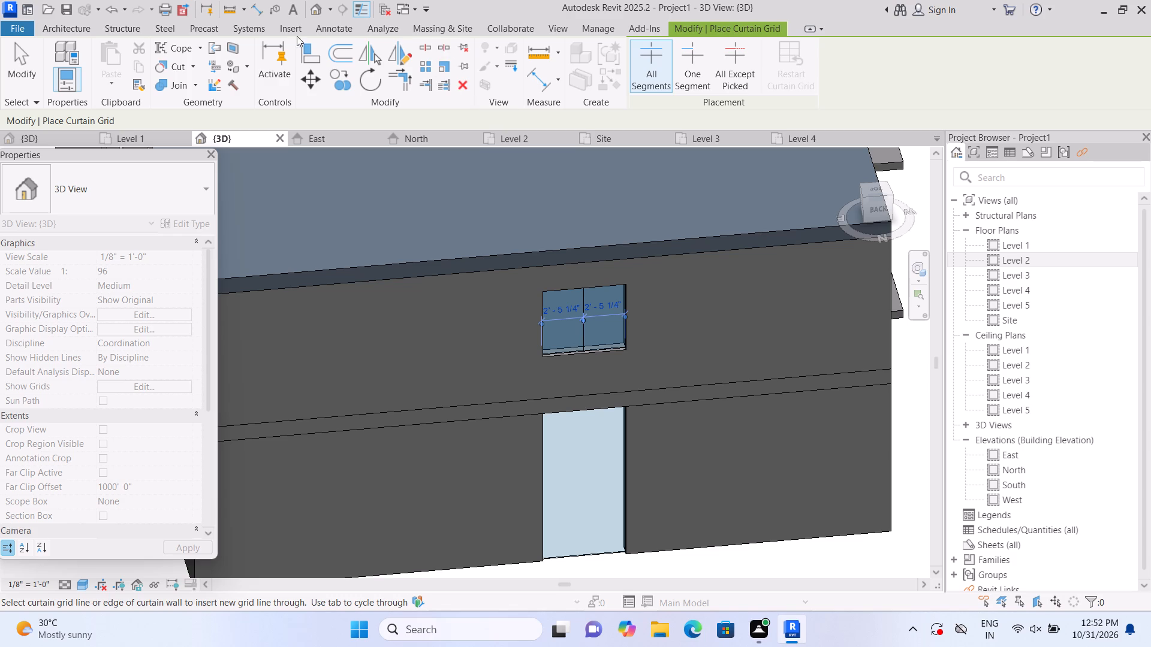
# Place 2.5" x 5" rectangular mullions on the Level 2 rear window's central grid line and all four borders.
pyautogui.click(76, 27)
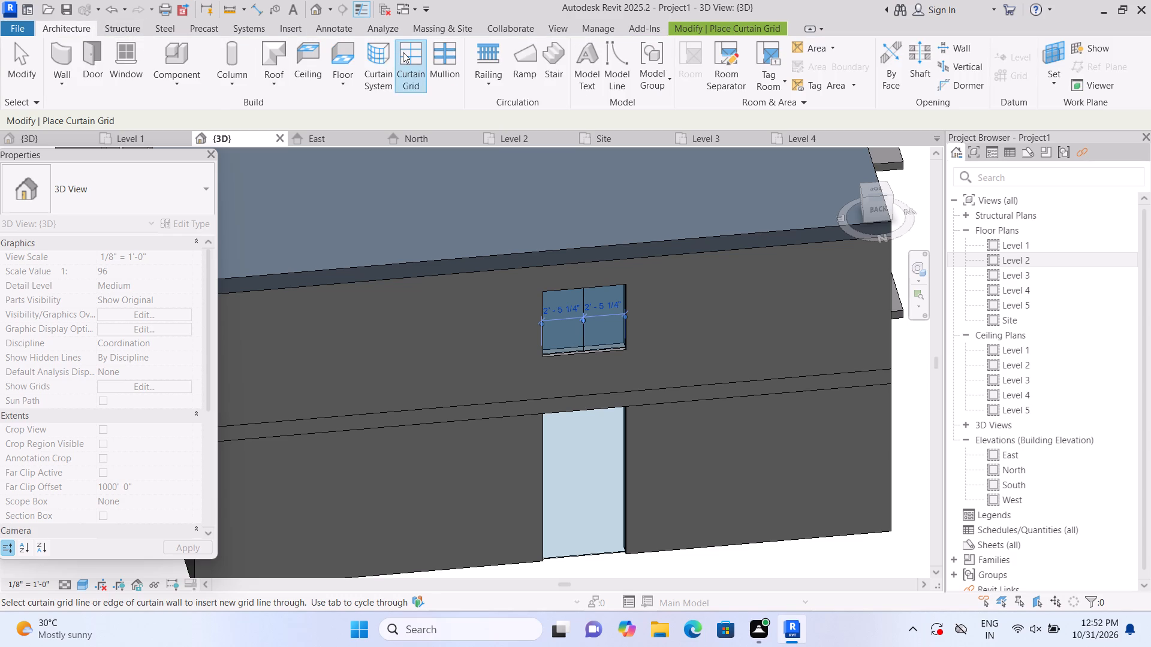
pyautogui.click(433, 59)
pyautogui.click(586, 312)
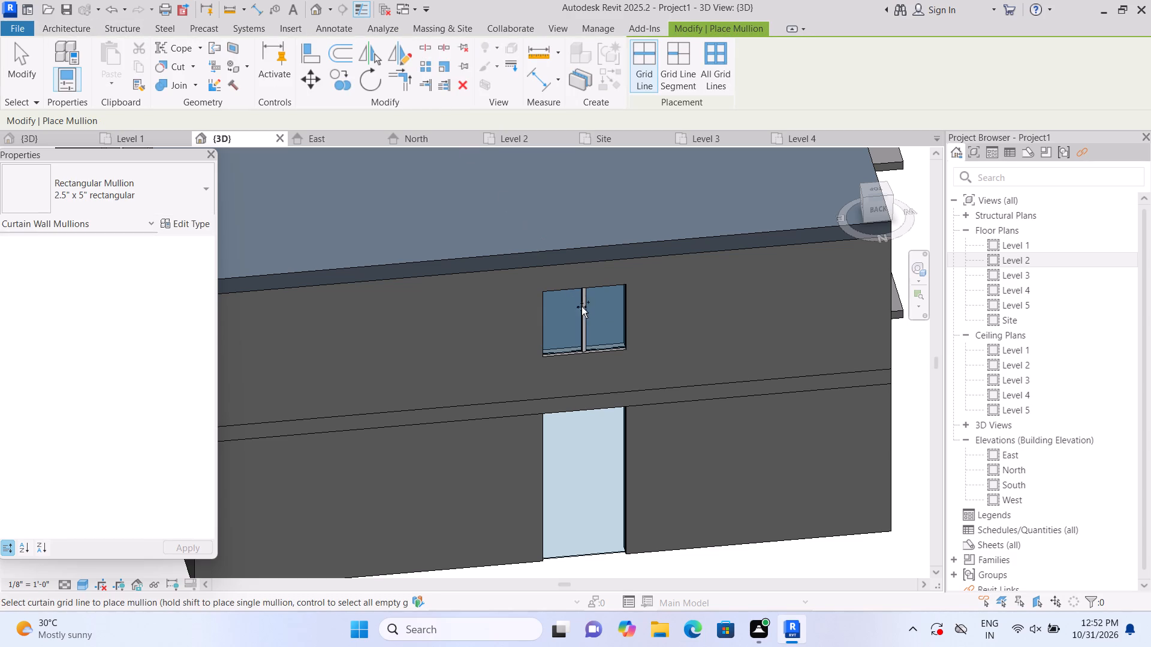
pyautogui.click(560, 294)
pyautogui.click(544, 318)
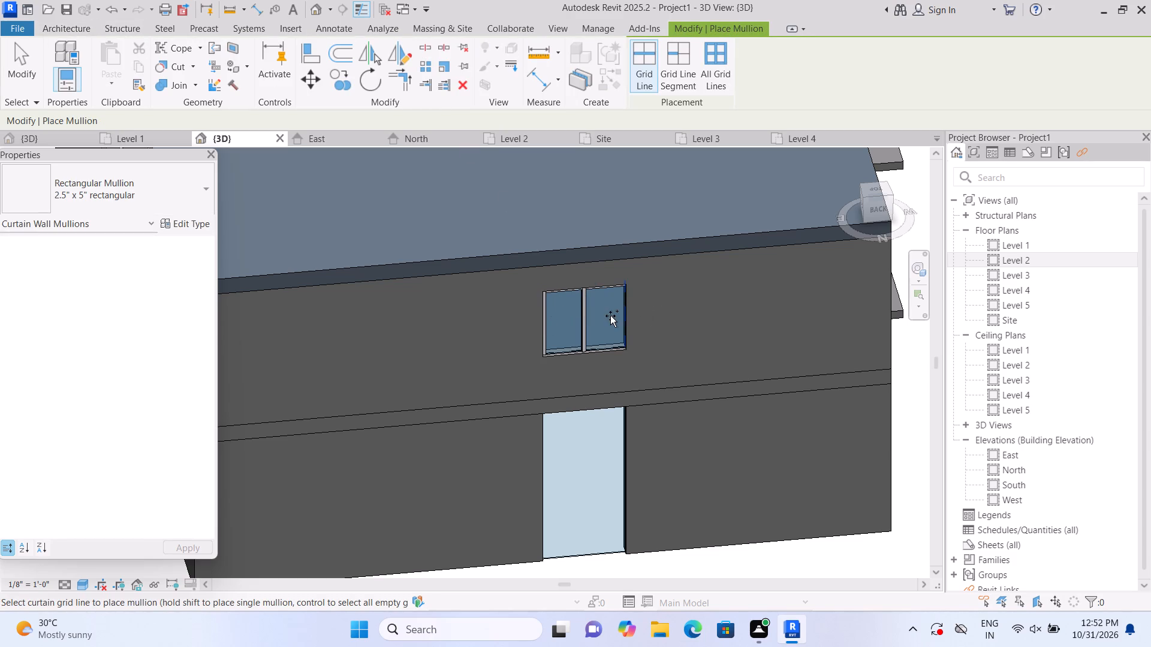
pyautogui.click(623, 313)
pyautogui.click(608, 346)
pyautogui.scroll(-1, 606, 359)
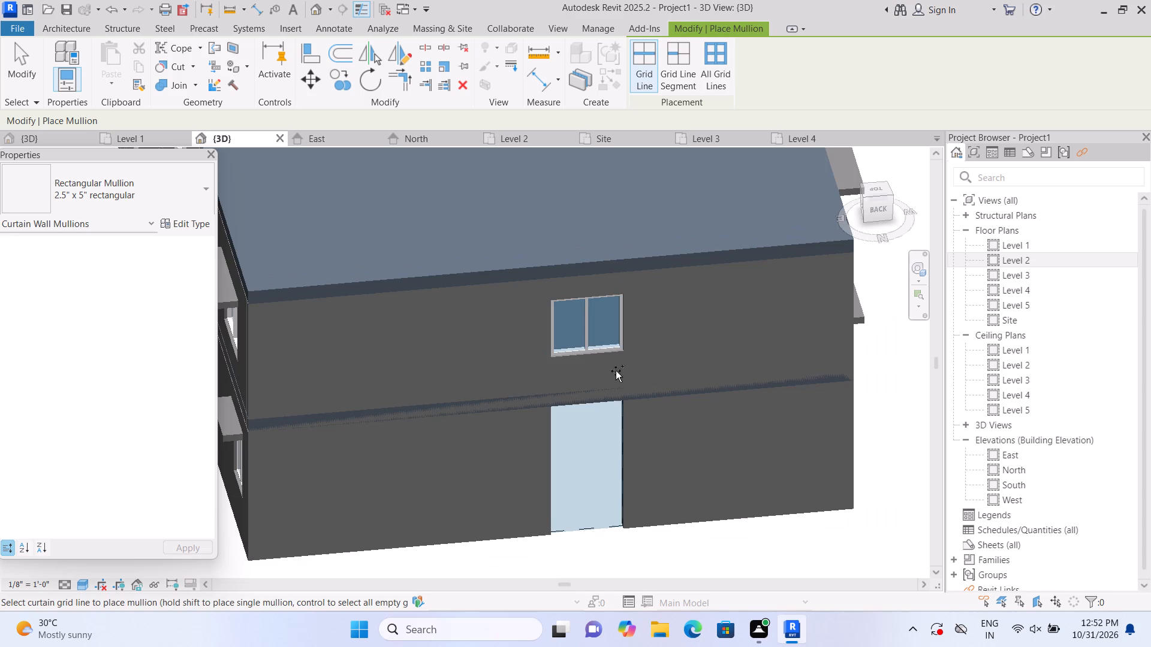
pyautogui.moveTo(627, 379); pyautogui.dragTo(622, 353, button='middle')
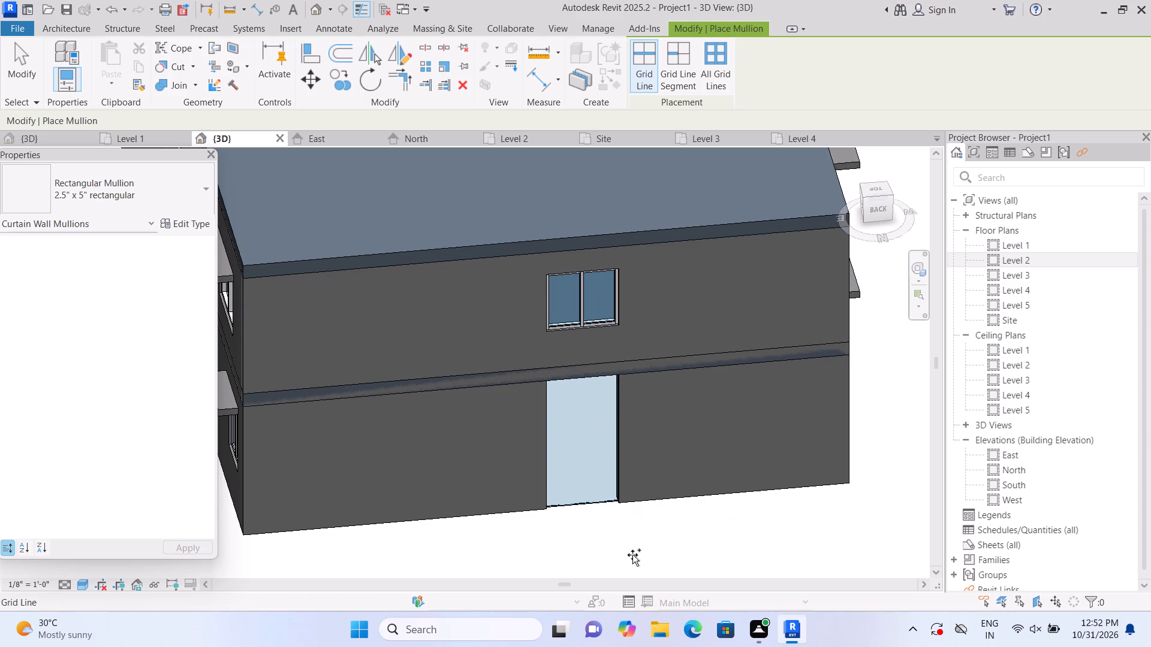
pyautogui.press('Escape')
# Raise the bottom of the rear wall's Level 1 curtain wall to a base offset of about 3' 10".
pyautogui.click(580, 458)
pyautogui.scroll(1, 598, 491)
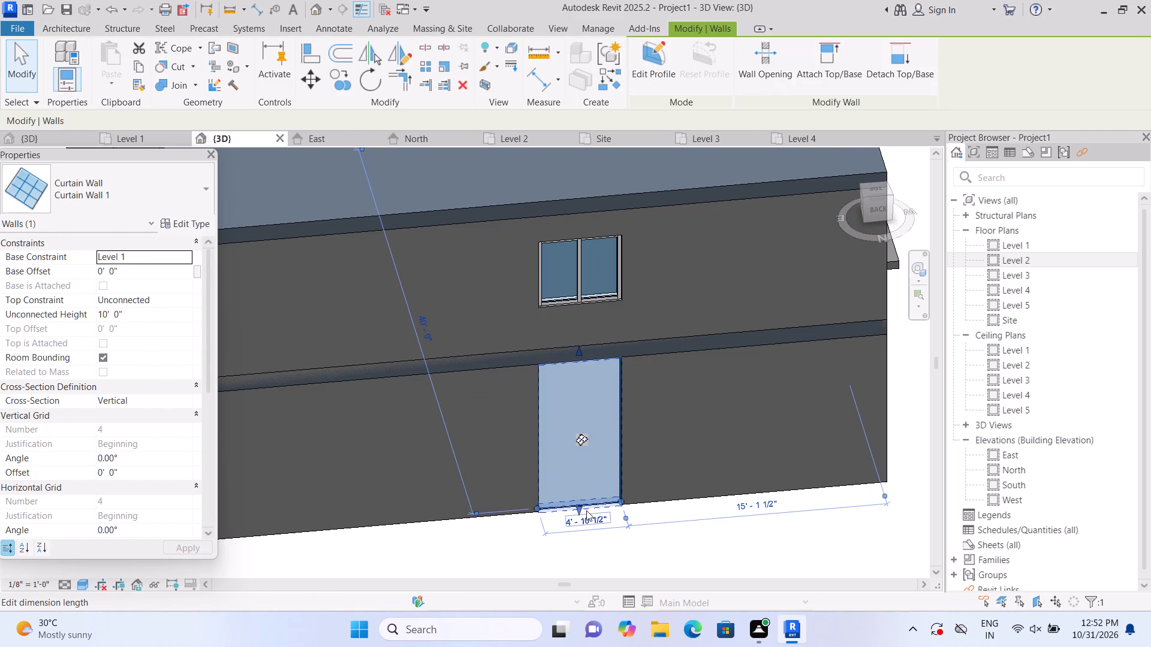
pyautogui.moveTo(578, 508); pyautogui.dragTo(567, 474)
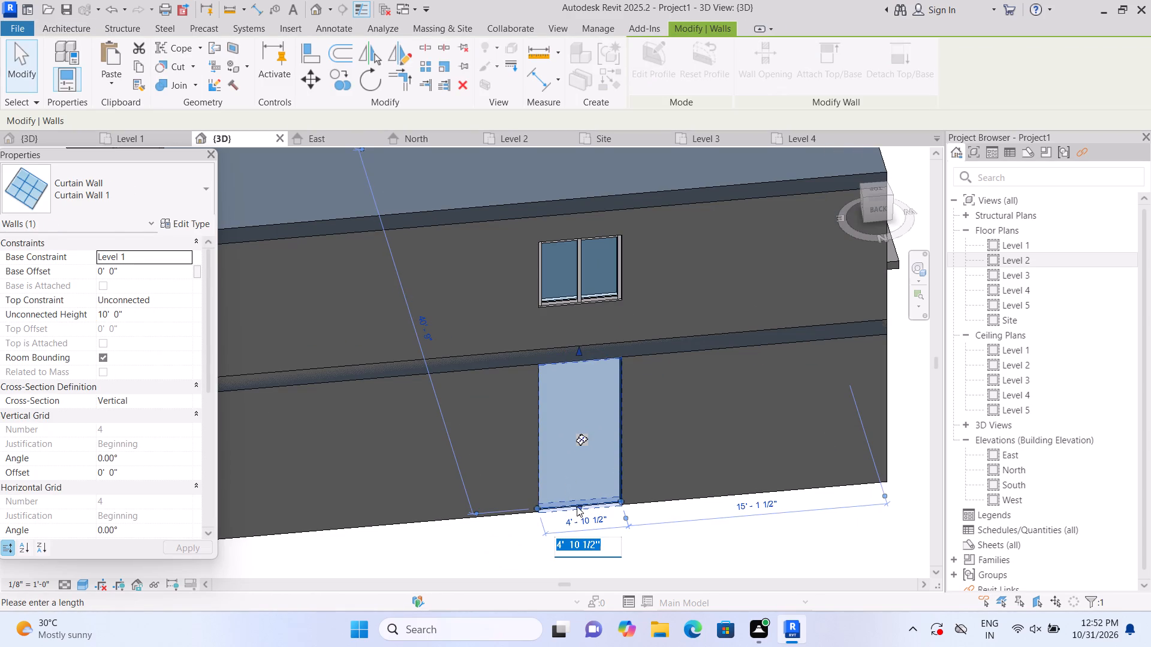
pyautogui.moveTo(577, 507); pyautogui.dragTo(575, 482)
pyautogui.scroll(8, 579, 518)
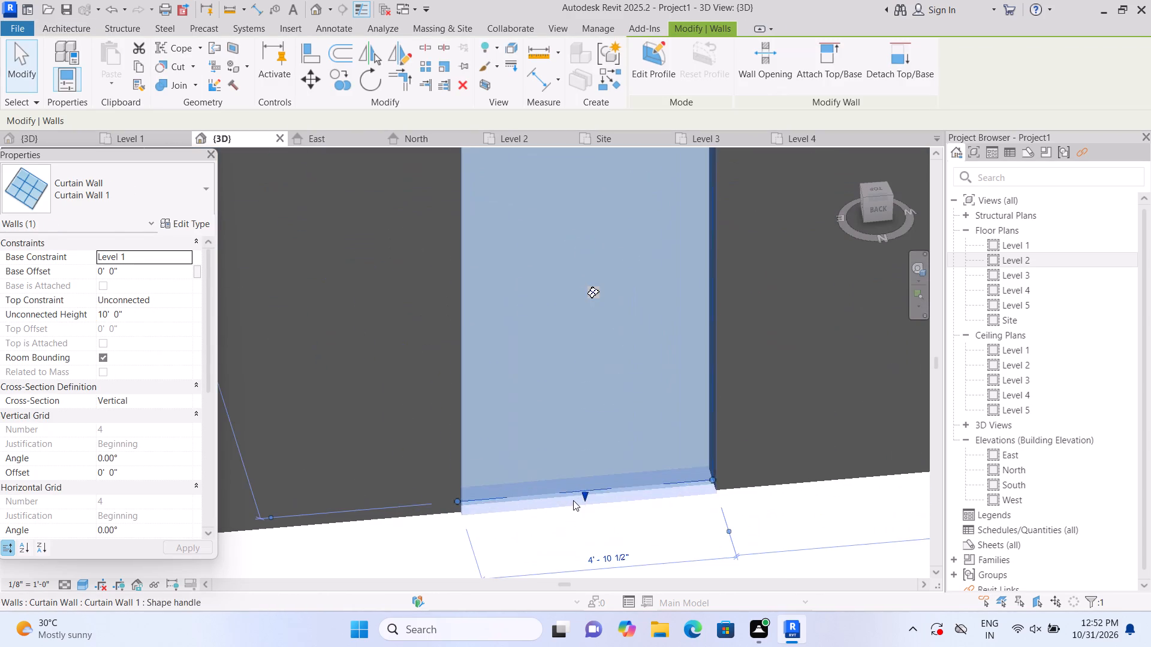
pyautogui.scroll(2, 588, 501)
pyautogui.moveTo(583, 490); pyautogui.dragTo(583, 373)
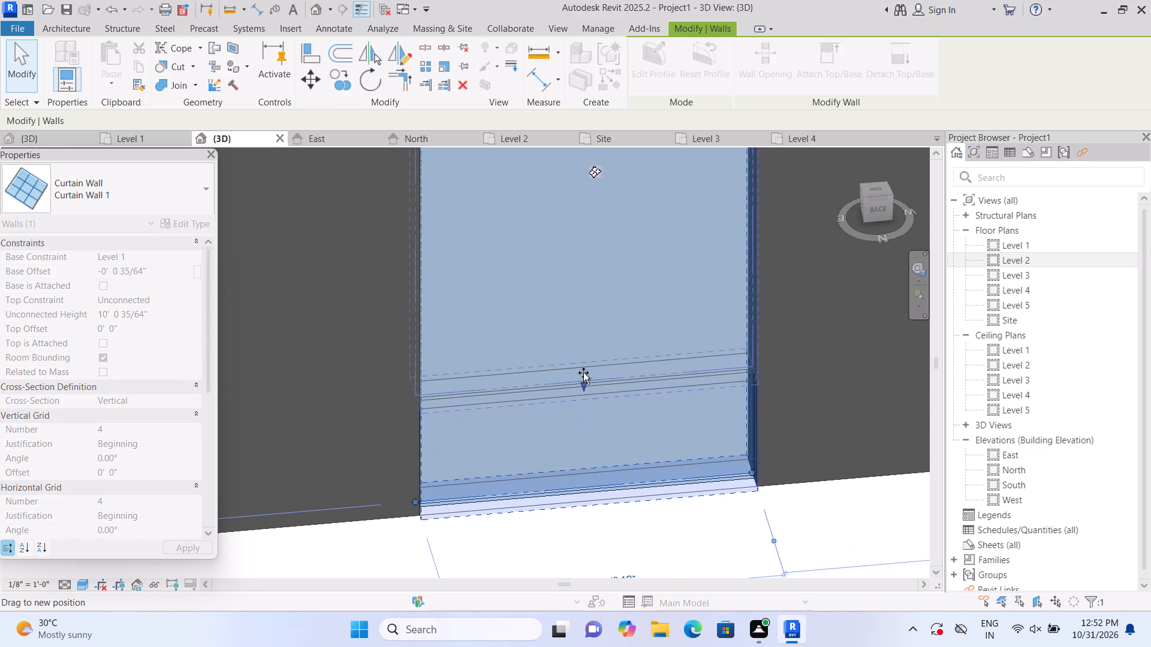
pyautogui.moveTo(583, 373); pyautogui.dragTo(574, 301)
pyautogui.scroll(-7, 578, 315)
pyautogui.scroll(-3, 589, 372)
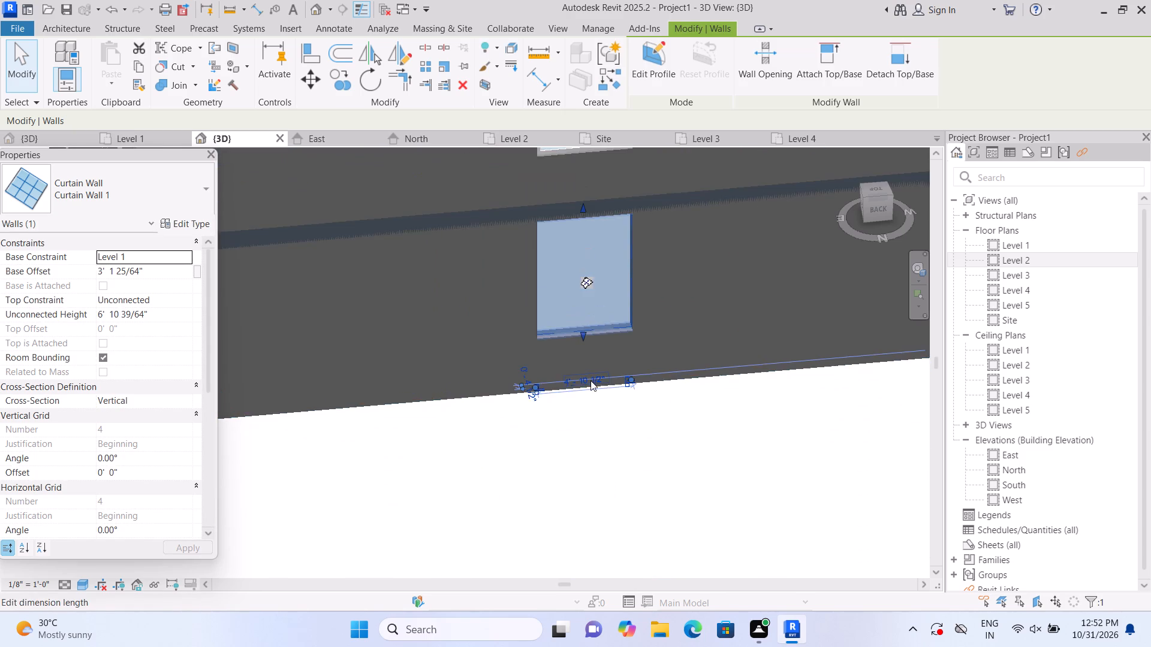
pyautogui.scroll(-3, 590, 387)
pyautogui.scroll(2, 592, 367)
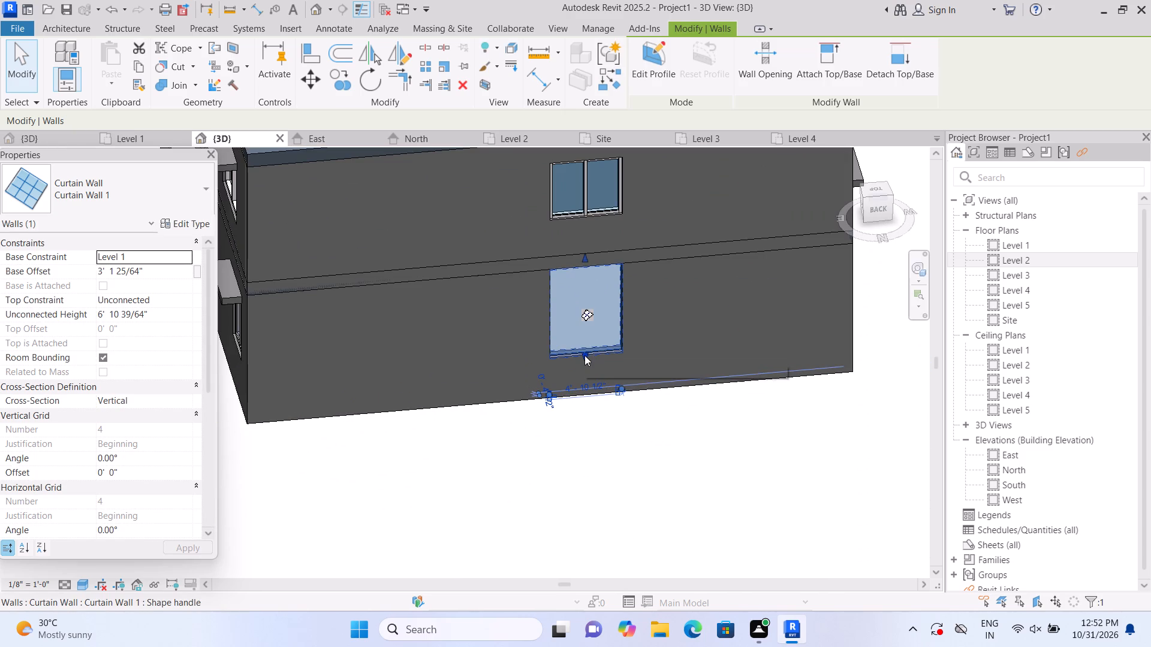
pyautogui.moveTo(585, 355); pyautogui.dragTo(585, 343)
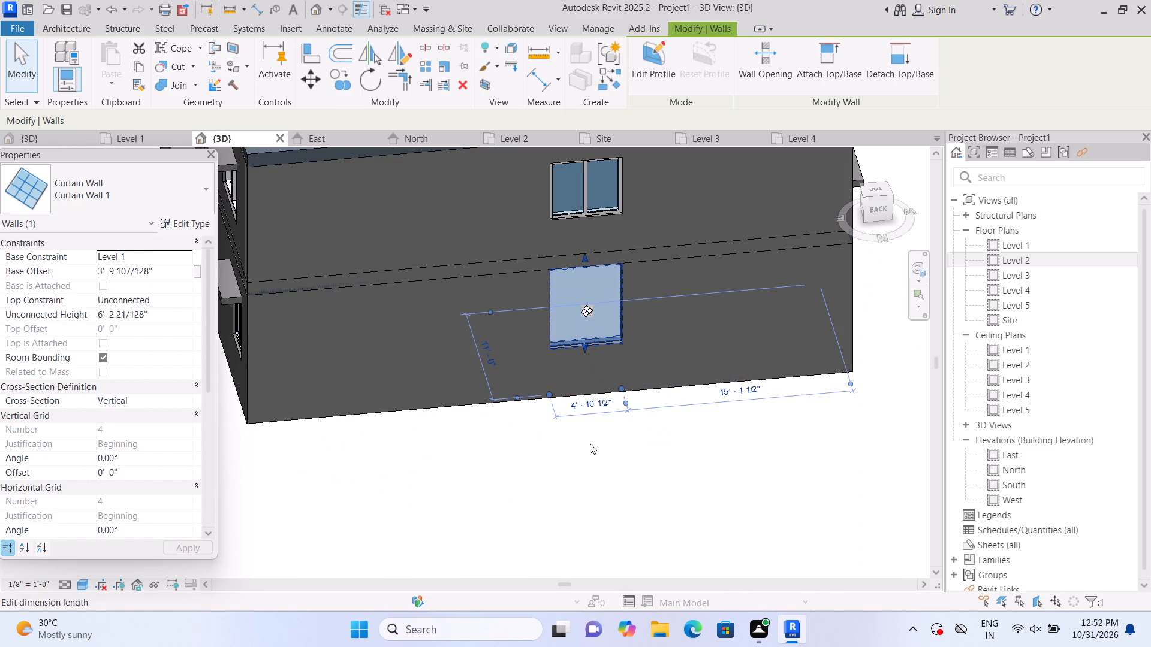
# Lower the top of the Level 1 rear curtain wall to make it about 4' 6" high.
pyautogui.click(590, 443)
pyautogui.click(586, 274)
pyautogui.moveTo(586, 258); pyautogui.dragTo(592, 285)
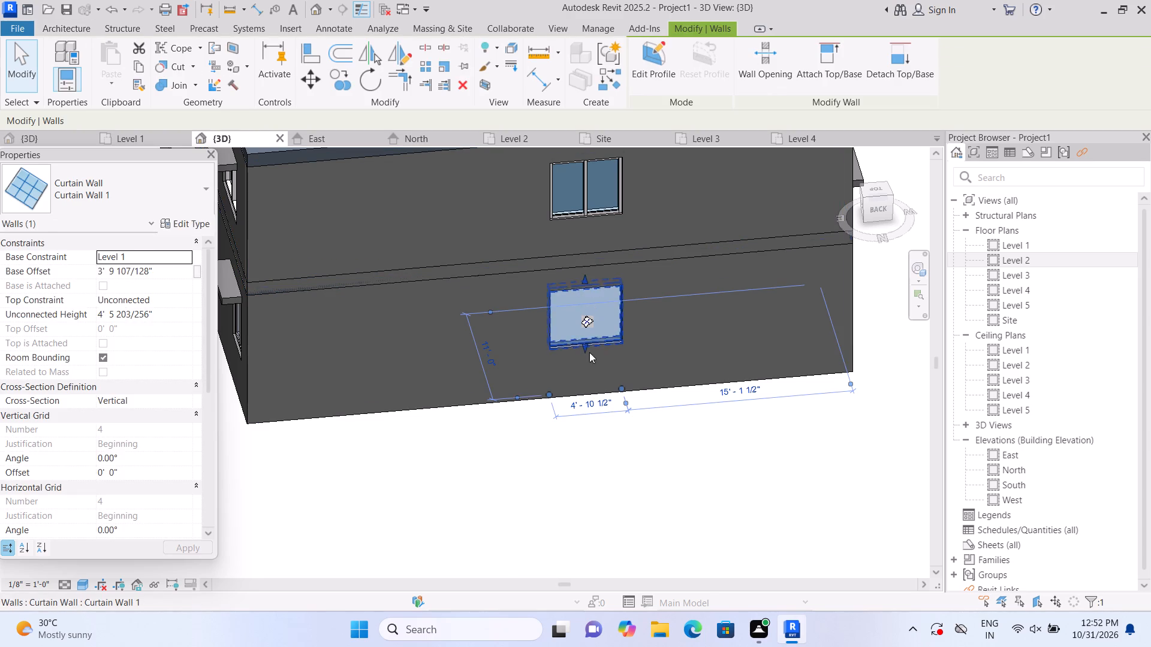
pyautogui.doubleClick(607, 465)
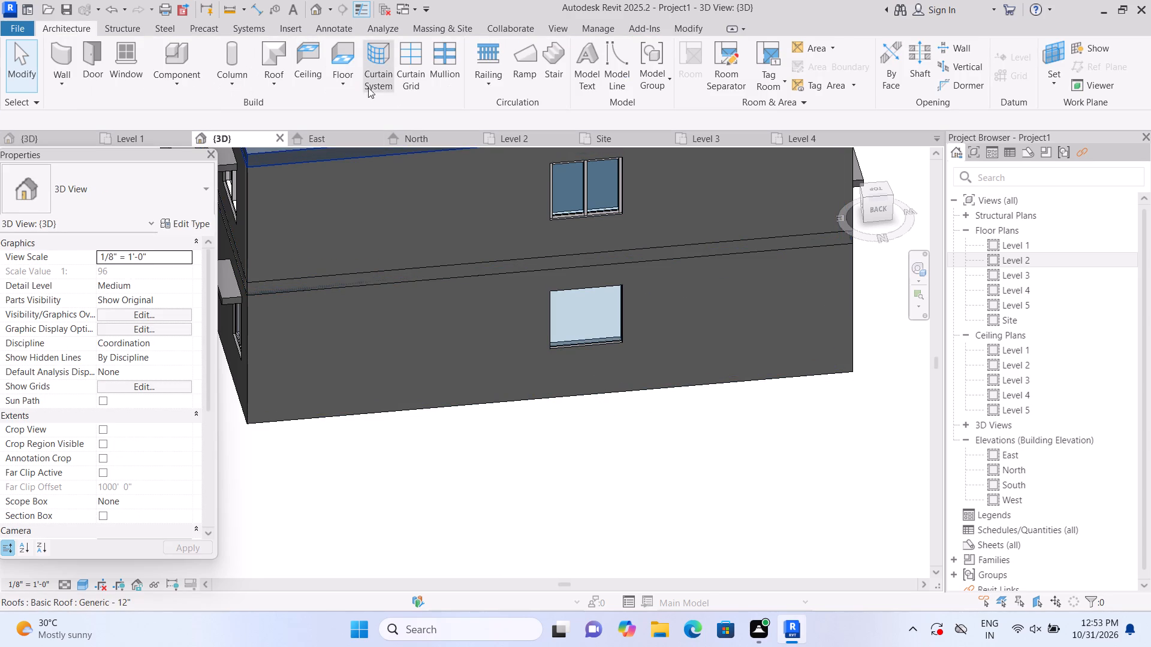
# Divide the Level 1 rear curtain wall with a vertical curtain grid line at its midpoint.
pyautogui.click(404, 77)
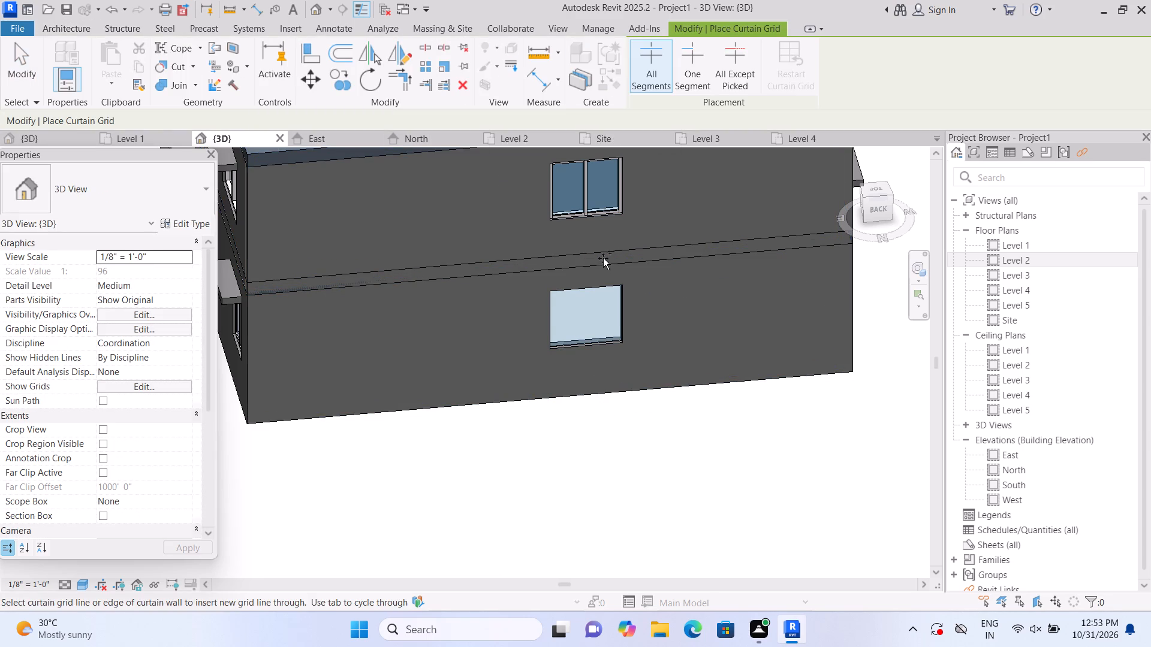
pyautogui.click(584, 298)
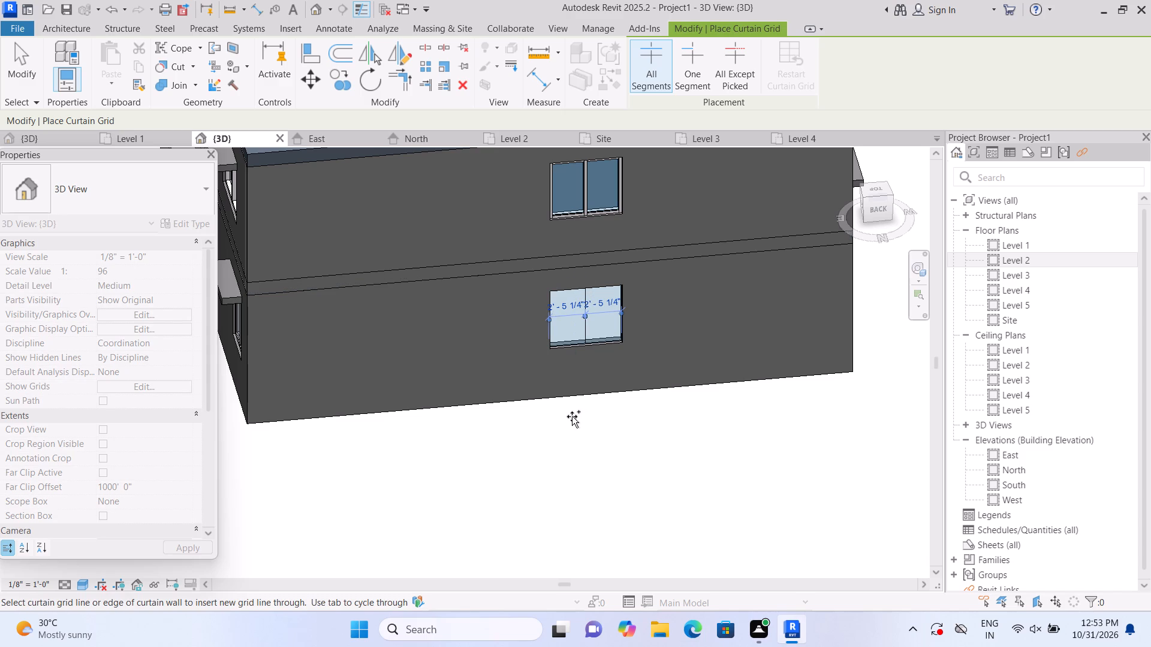
pyautogui.press('Escape')
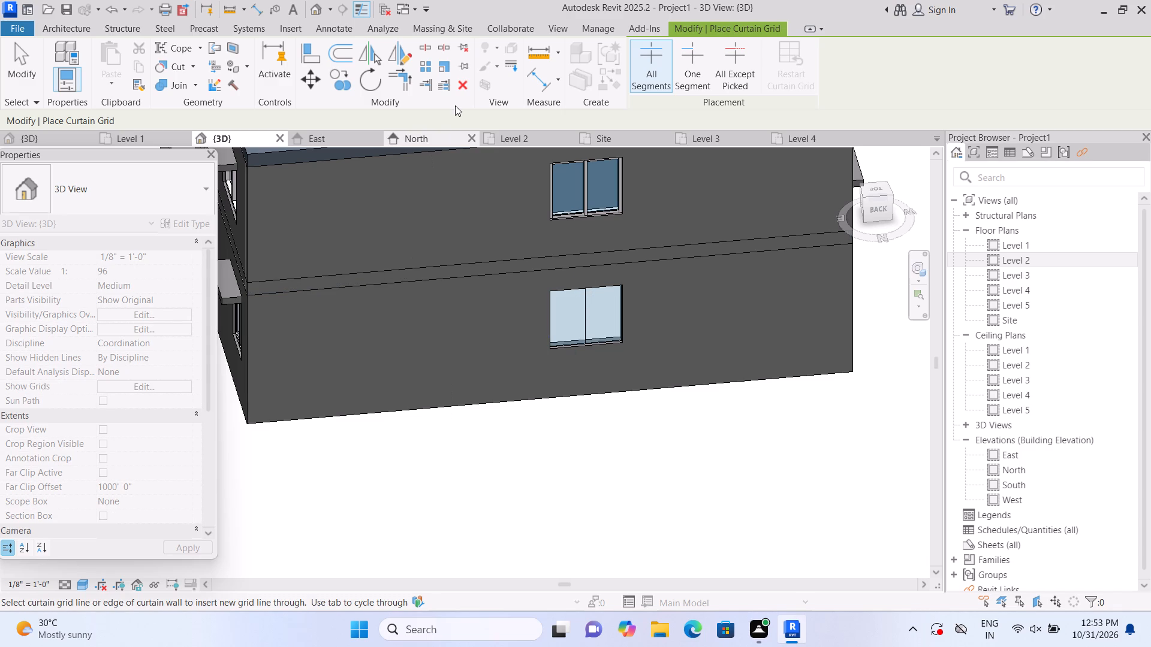
# Place 2.5" x 5" rectangular mullions on the Level 1 rear window's central grid line and all four borders.
pyautogui.click(76, 20)
pyautogui.click(77, 25)
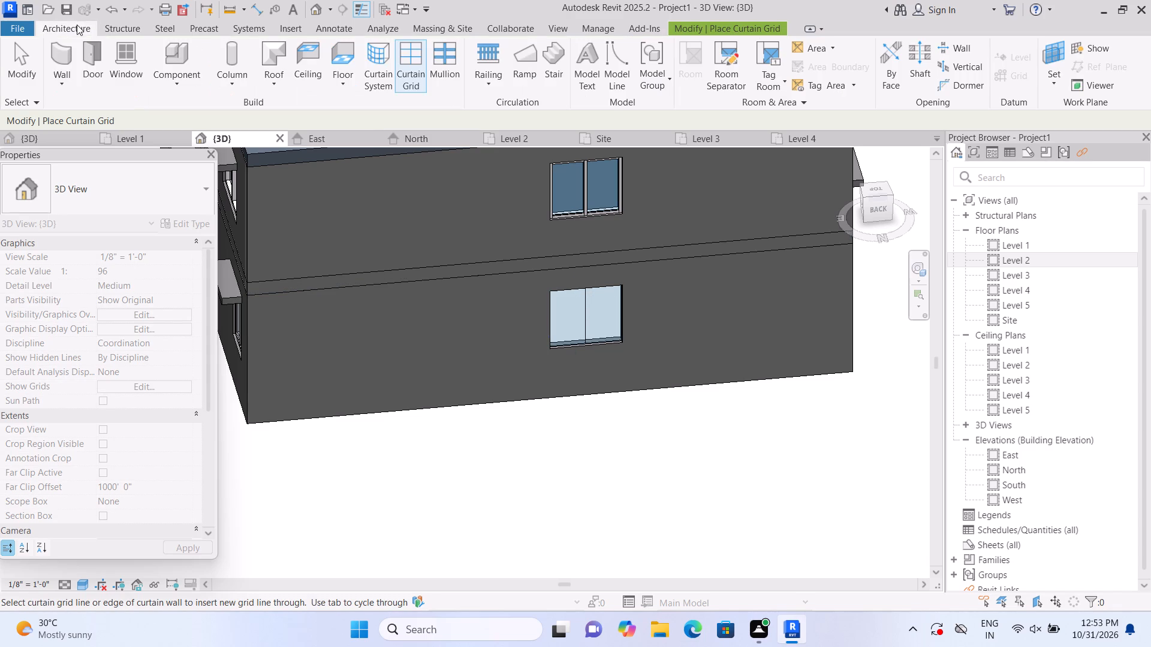
pyautogui.click(456, 70)
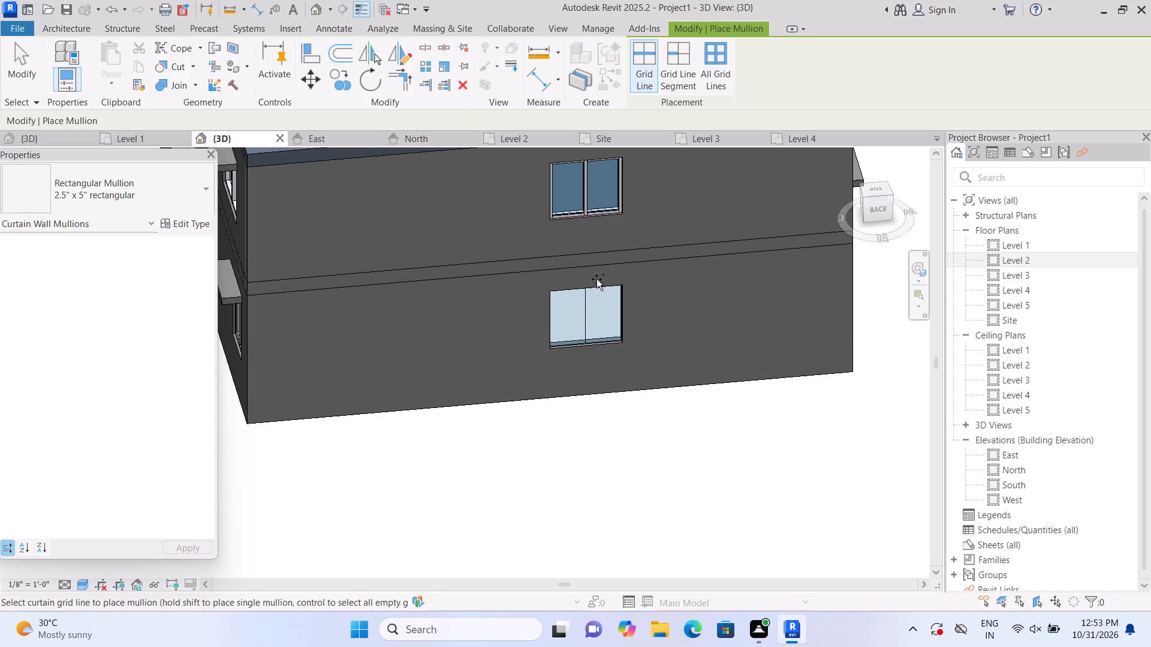
pyautogui.click(584, 315)
pyautogui.click(583, 288)
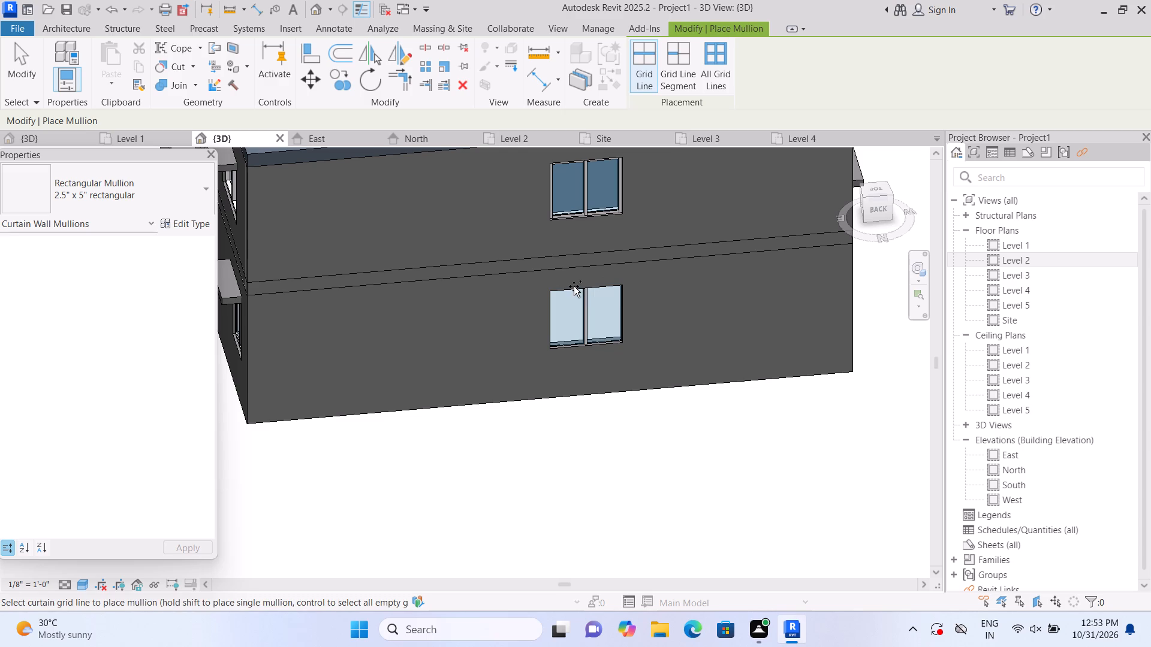
pyautogui.click(566, 292)
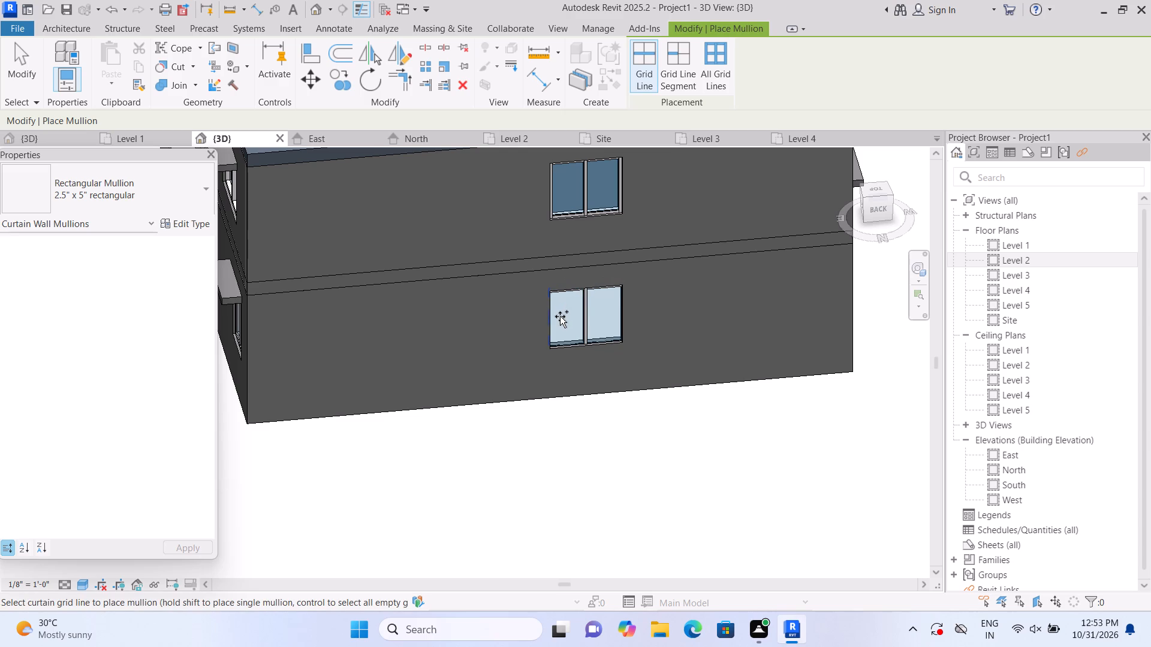
pyautogui.click(553, 323)
pyautogui.click(570, 340)
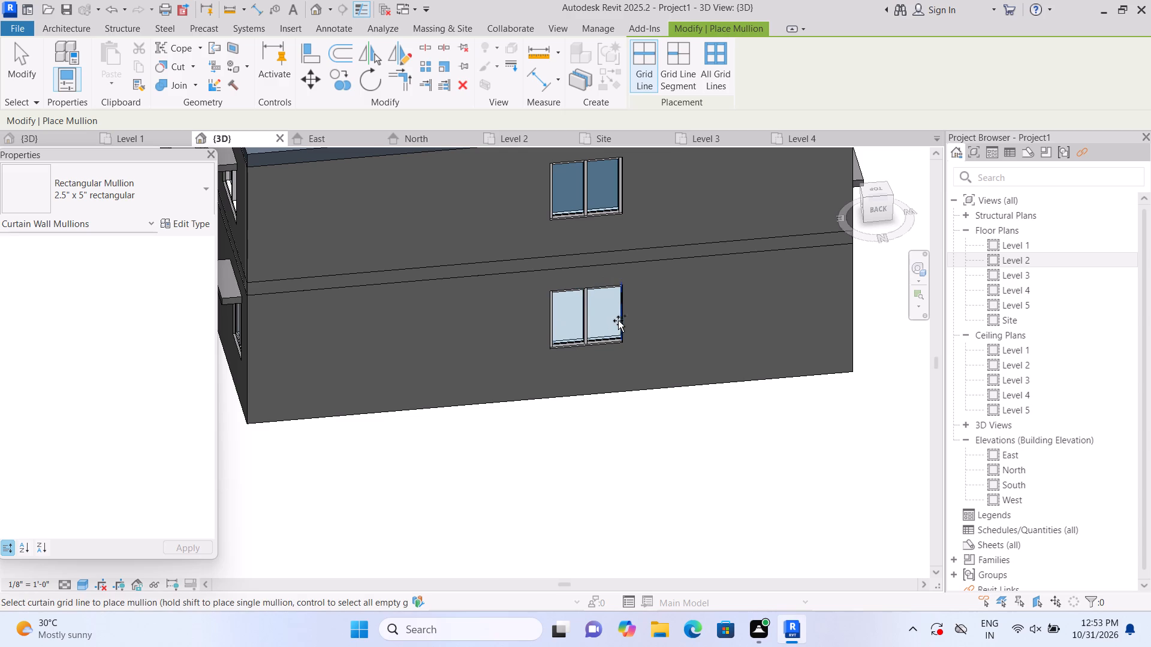
pyautogui.click(629, 317)
pyautogui.scroll(-2, 621, 361)
pyautogui.scroll(15, 625, 349)
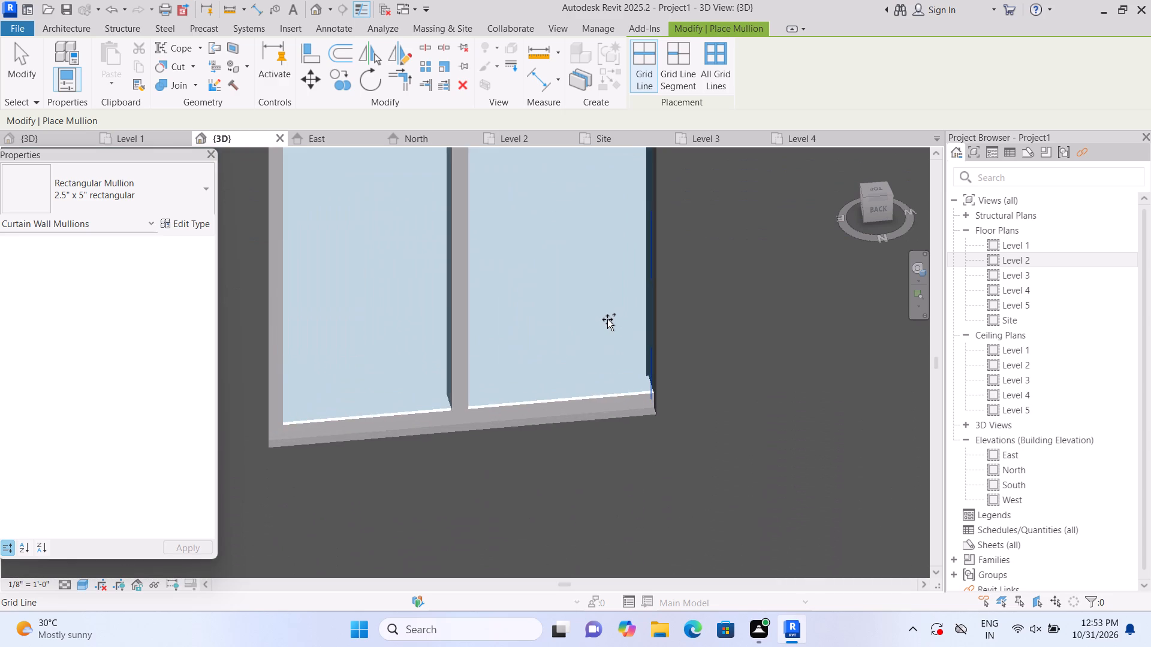
pyautogui.click(656, 321)
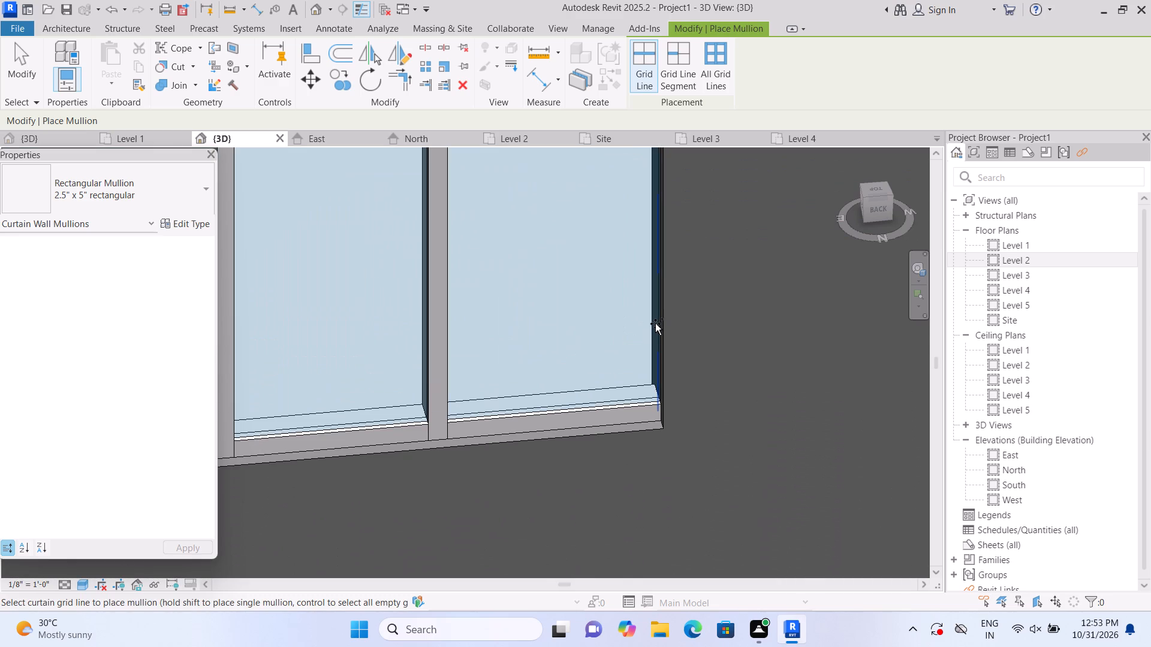
pyautogui.scroll(-4, 655, 324)
pyautogui.scroll(-9, 566, 341)
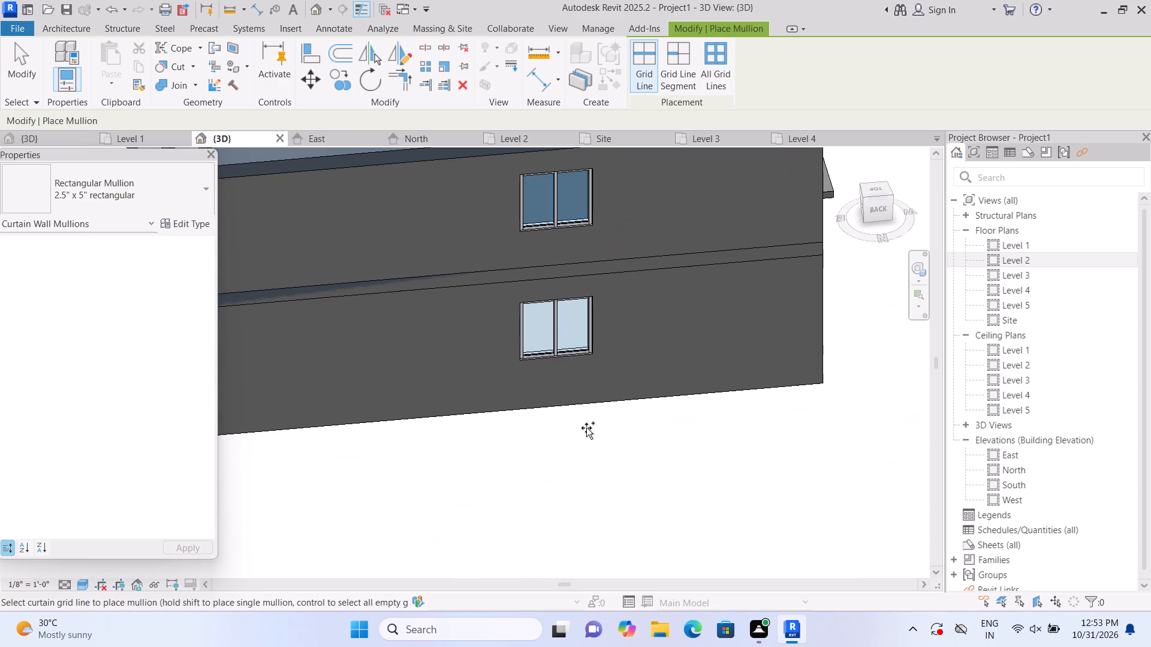
pyautogui.press('Escape')
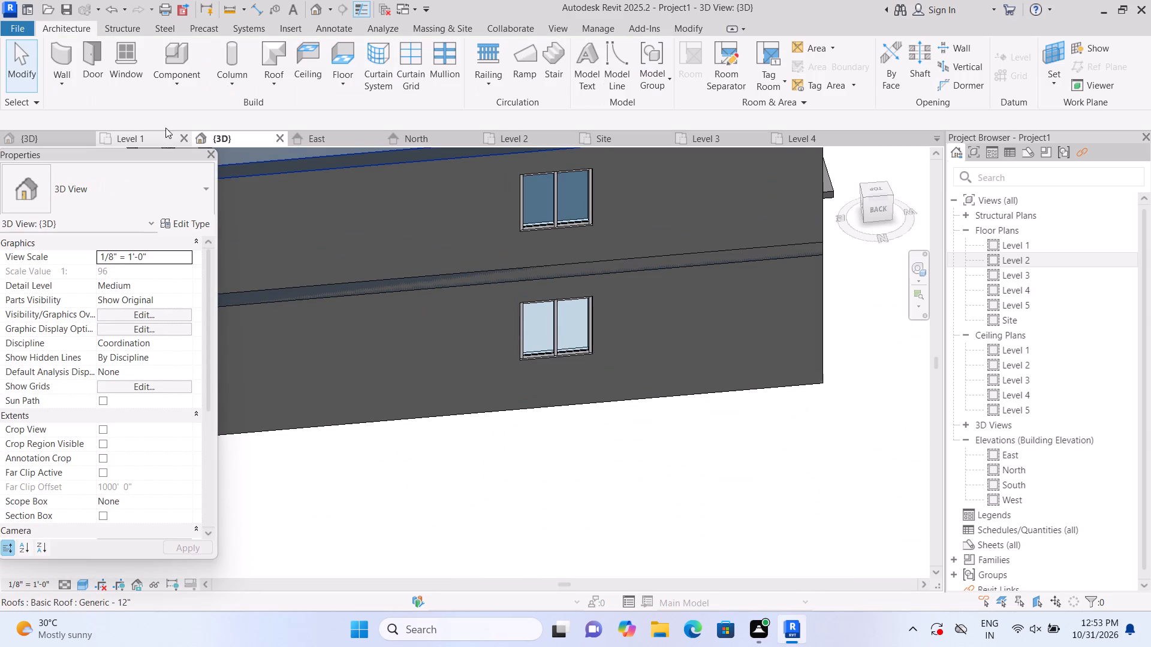
# Start a new in-place component in the Generic Models category, keeping the default name.
pyautogui.click(180, 78)
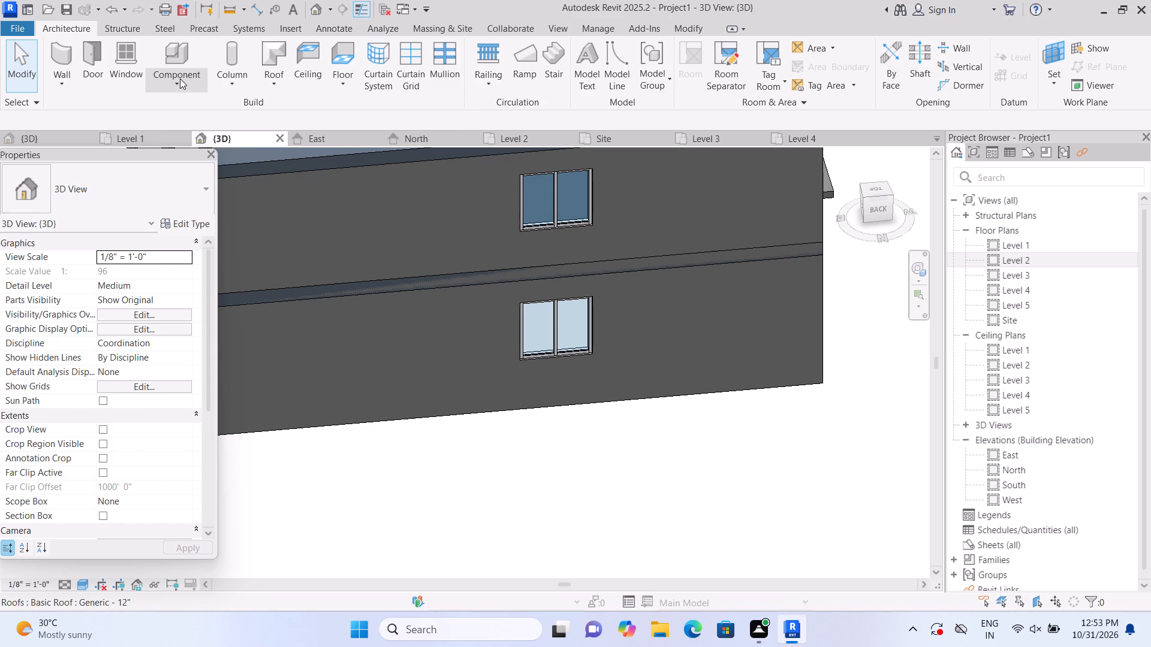
pyautogui.click(191, 130)
pyautogui.scroll(-2, 590, 261)
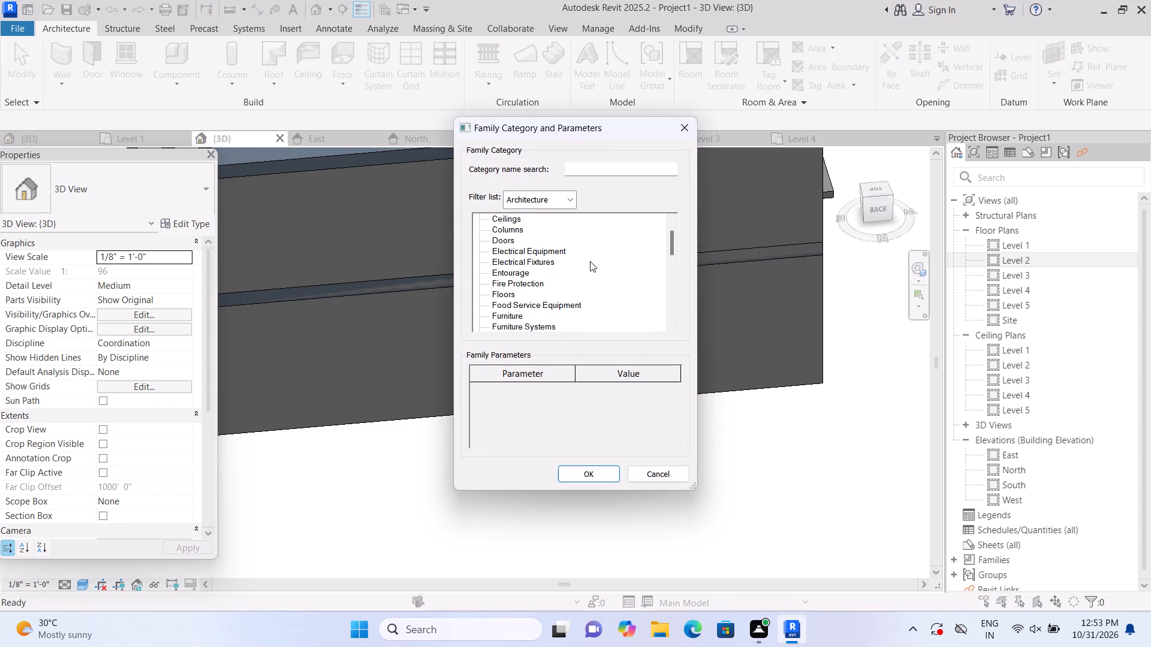
pyautogui.scroll(-2, 590, 261)
pyautogui.click(540, 313)
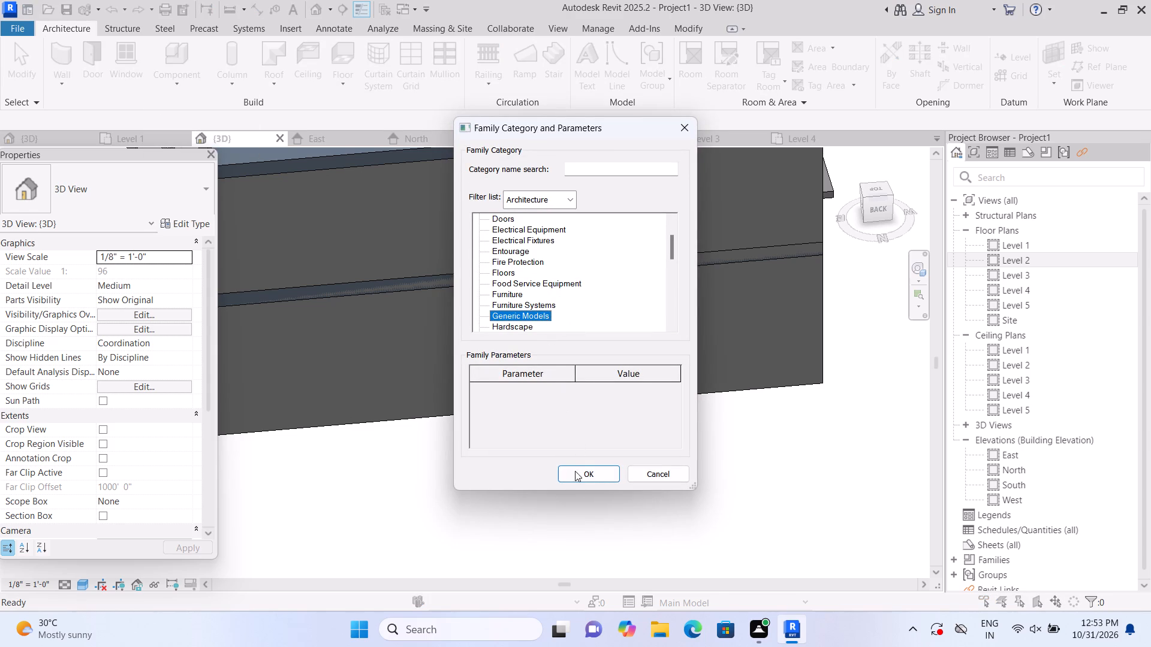
pyautogui.doubleClick(578, 471)
pyautogui.click(620, 335)
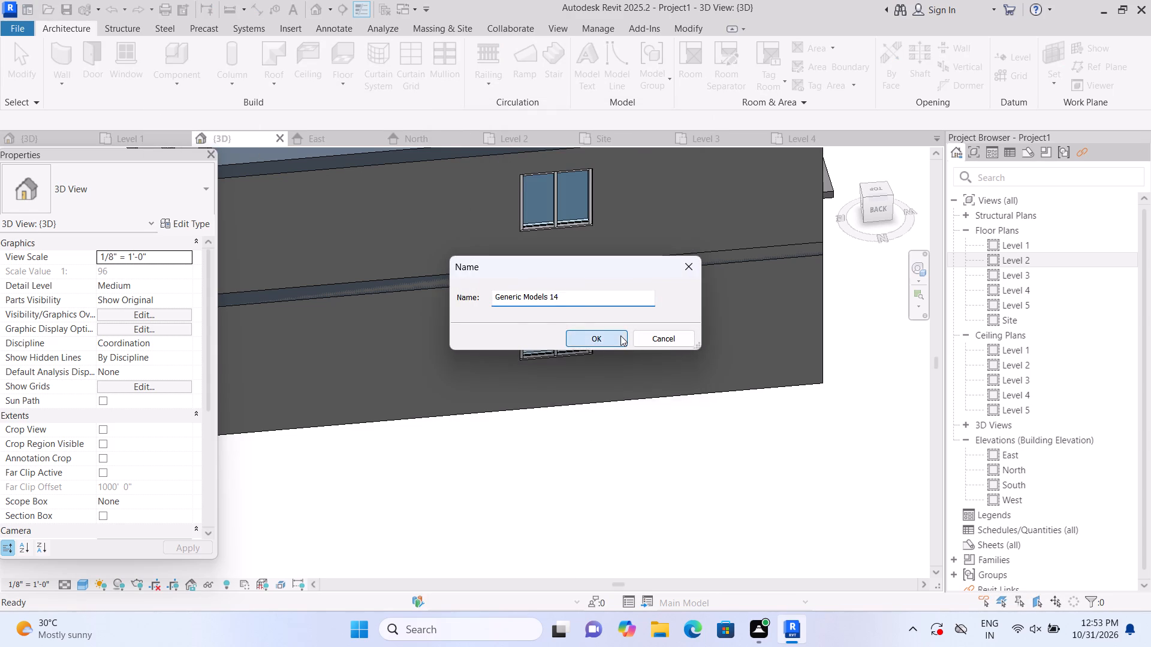
# Create an extrusion from a rectangle about 7' 6" by 2' 6", using the top of the Level 2 rear window as the work plane.
pyautogui.moveTo(626, 295); pyautogui.dragTo(642, 378, button='middle')
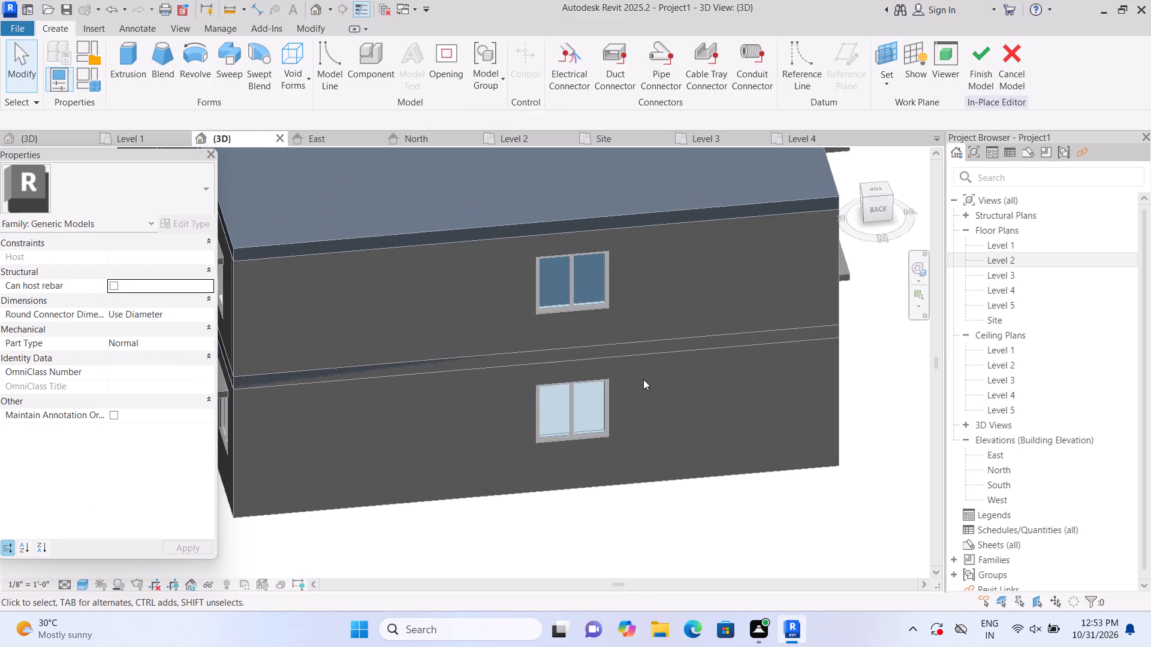
pyautogui.scroll(-2, 644, 369)
pyautogui.keyDown('shift'); pyautogui.moveTo(723, 361); pyautogui.dragTo(723, 361, button='middle'); pyautogui.keyUp('shift')
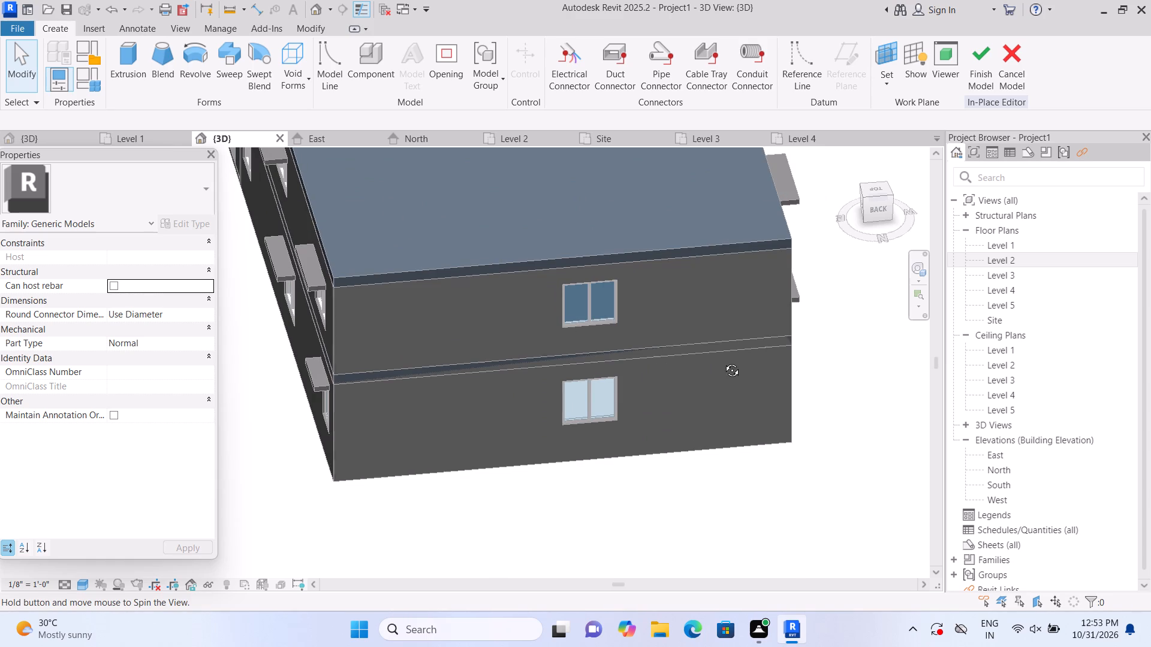
pyautogui.keyDown('shift'); pyautogui.moveTo(723, 361); pyautogui.dragTo(682, 376, button='middle'); pyautogui.keyUp('shift')
pyautogui.keyDown('shift'); pyautogui.moveTo(632, 436); pyautogui.dragTo(616, 360, button='middle'); pyautogui.keyUp('shift')
pyautogui.scroll(2, 600, 376)
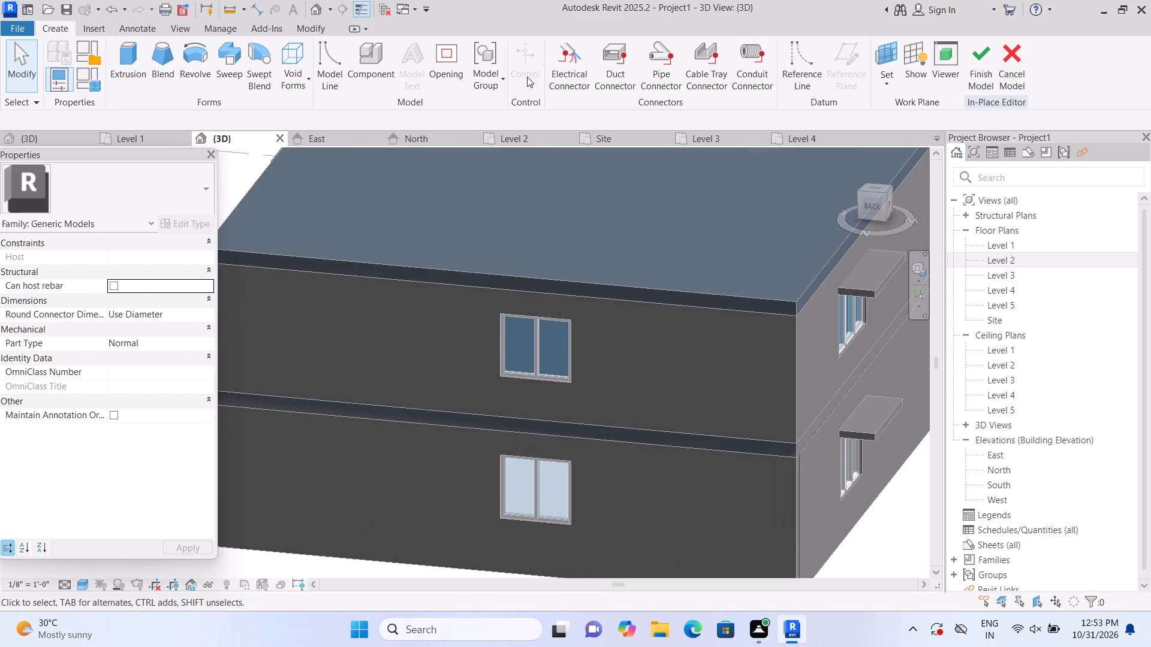
pyautogui.click(132, 81)
pyautogui.click(779, 92)
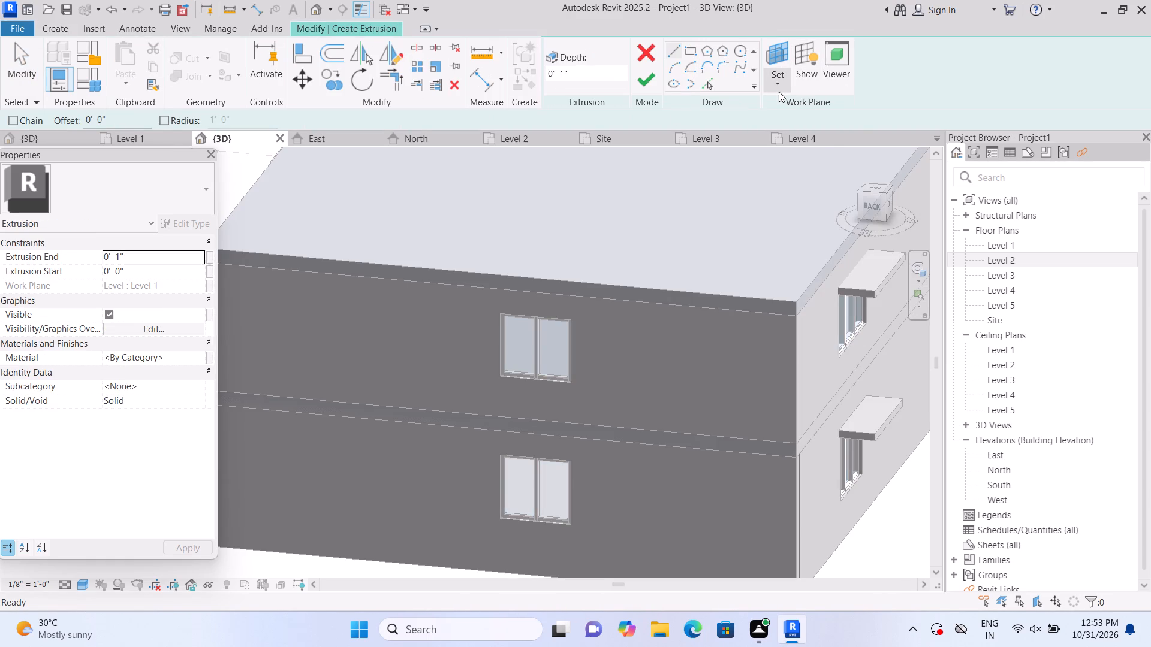
pyautogui.click(788, 138)
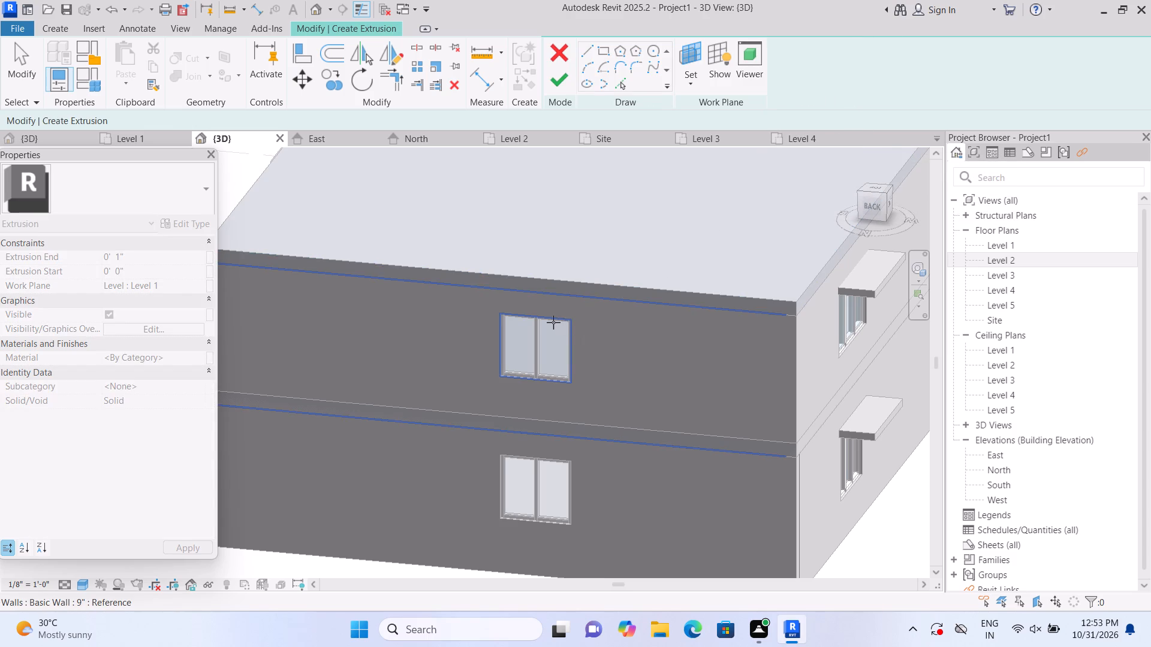
pyautogui.click(553, 322)
pyautogui.click(688, 45)
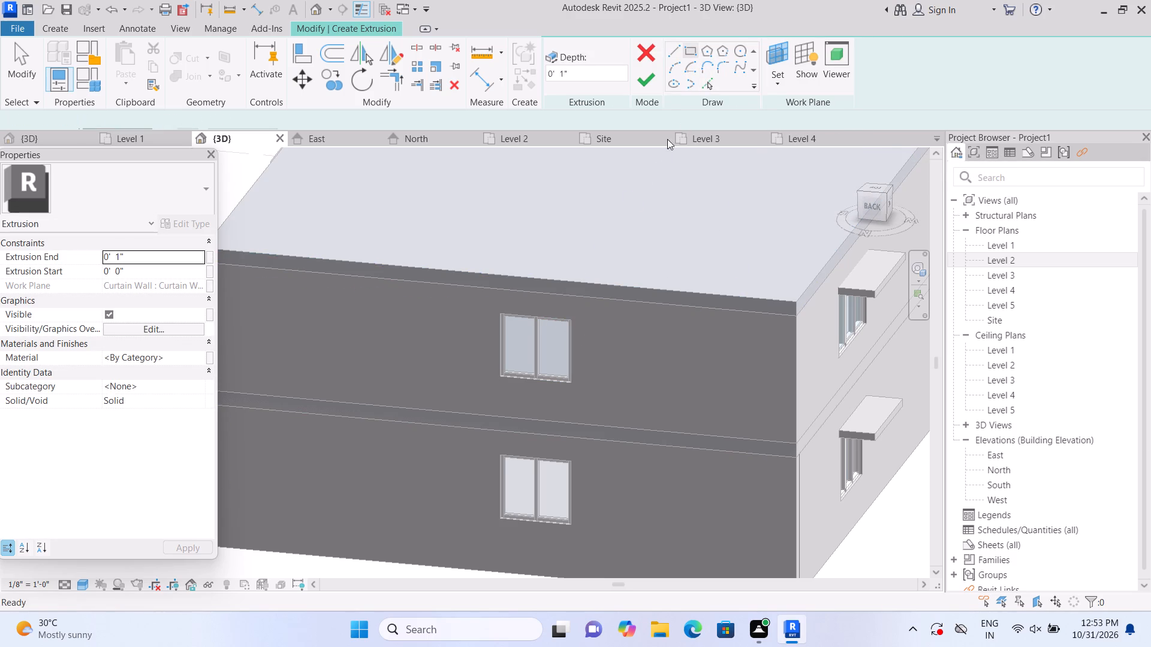
pyautogui.click(484, 310)
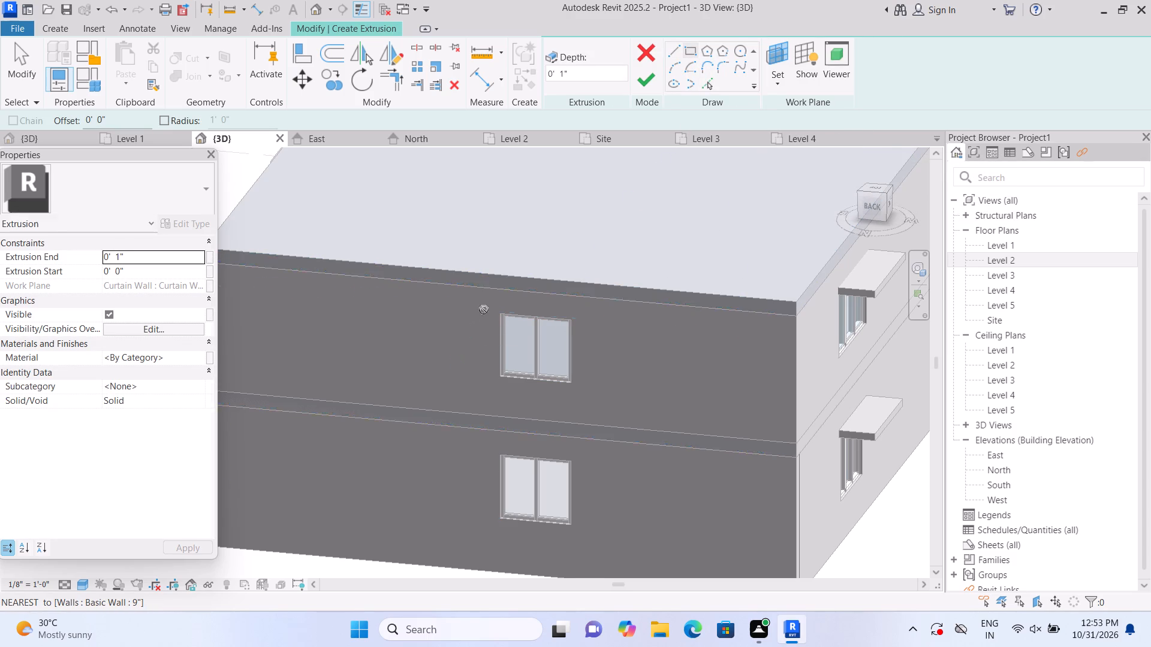
pyautogui.click(580, 333)
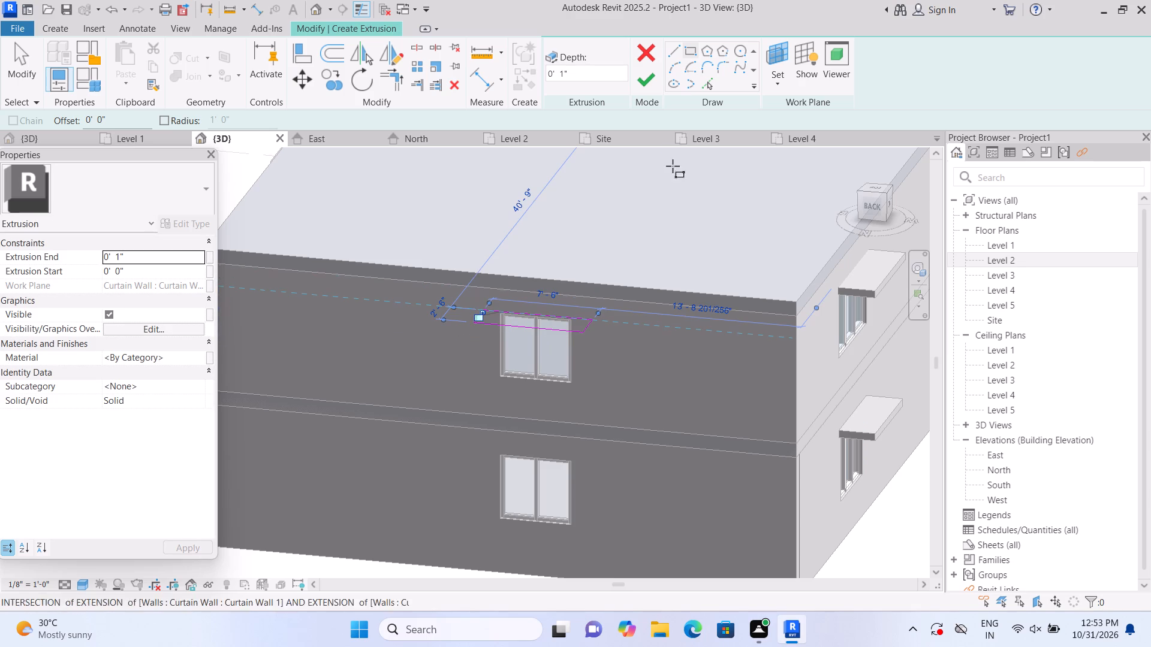
pyautogui.click(645, 71)
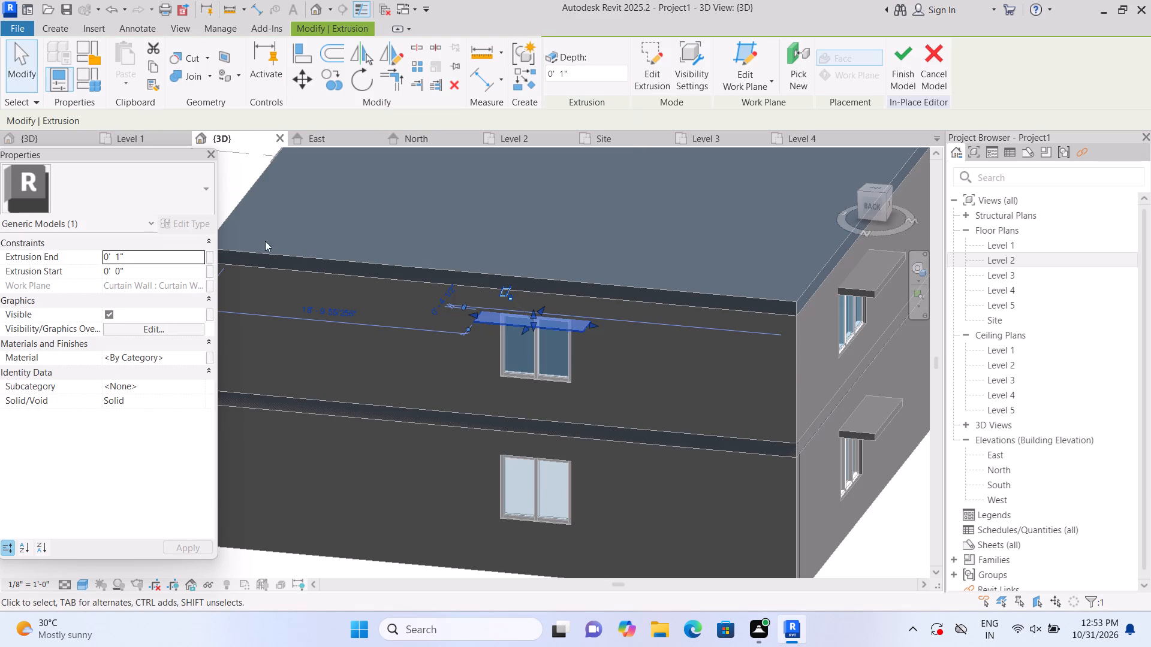
# Set the extrusion end of the Level 2 rear window canopy to 6".
pyautogui.click(190, 250)
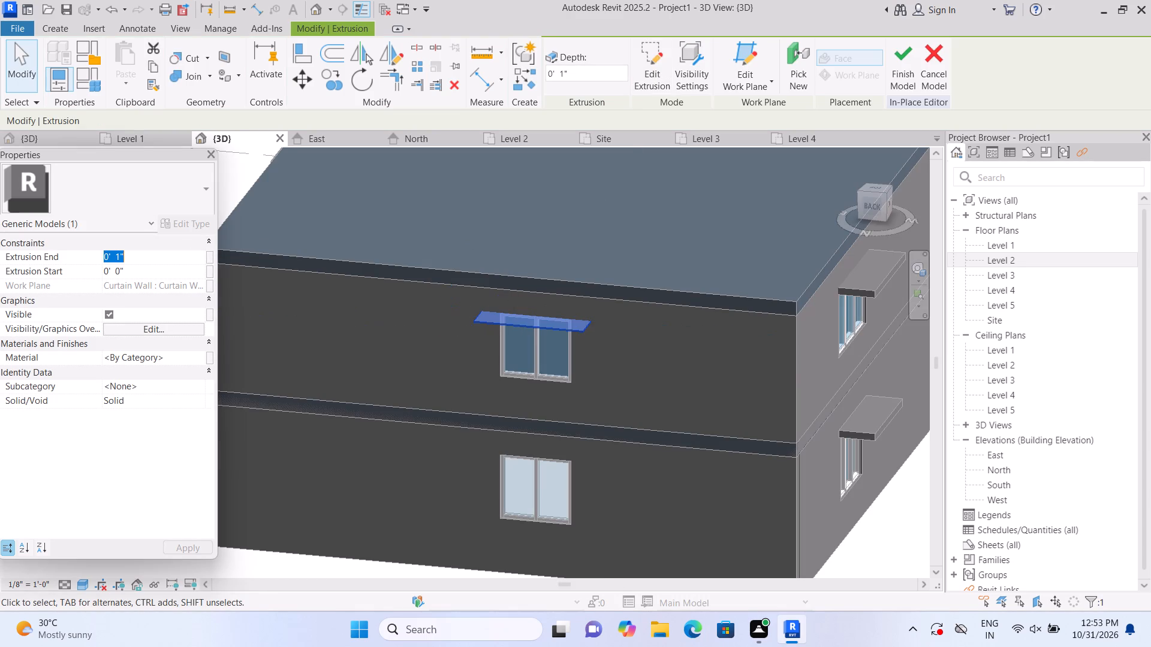
pyautogui.press('BackSpace')
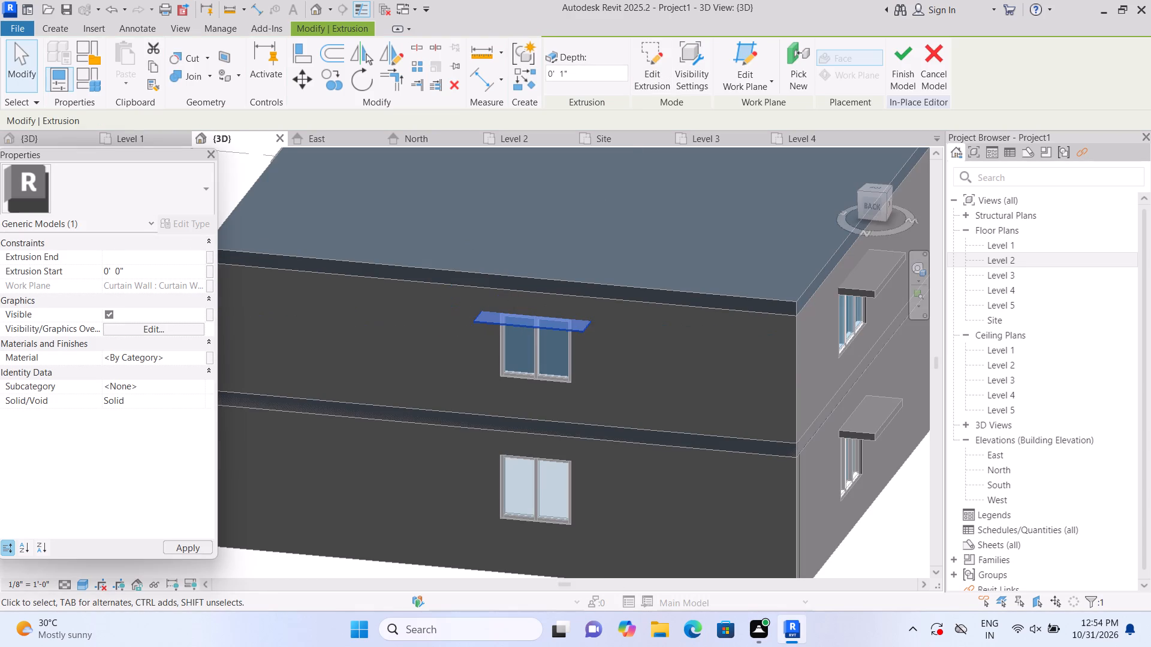
pyautogui.write('6"')
pyautogui.press('Return')
pyautogui.scroll(1, 190, 251)
pyautogui.moveTo(872, 546); pyautogui.dragTo(878, 548)
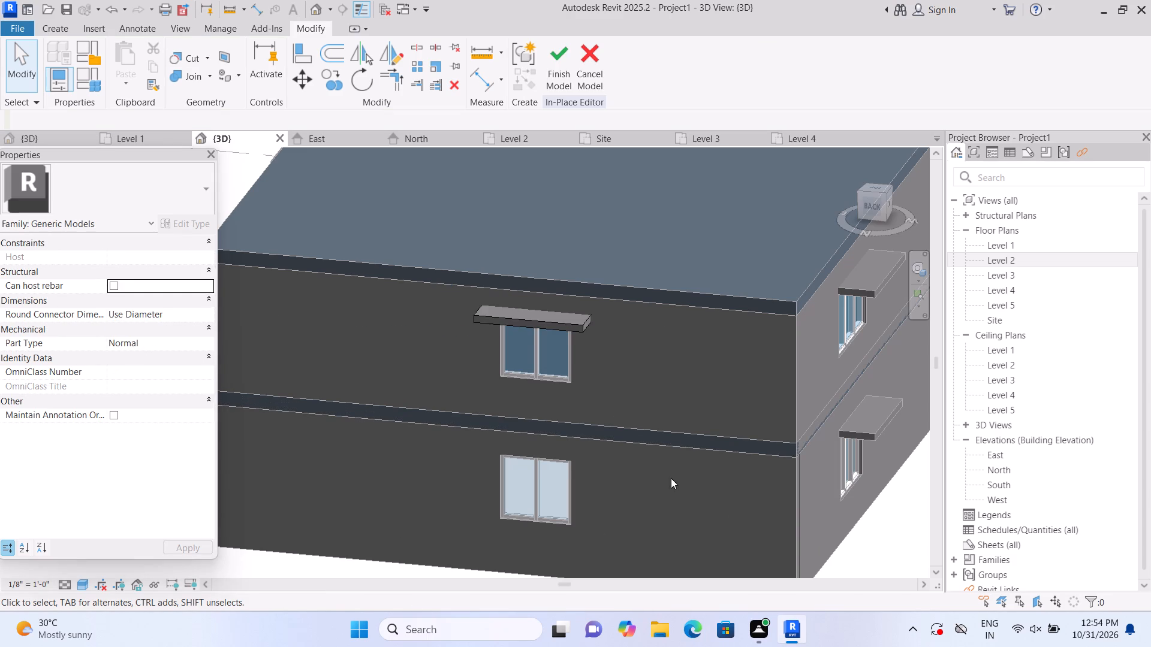
# Reshape the Level 2 rear canopy by moving one end face slightly inward and its front face slightly outward from the wall.
pyautogui.scroll(1, 564, 332)
pyautogui.click(562, 330)
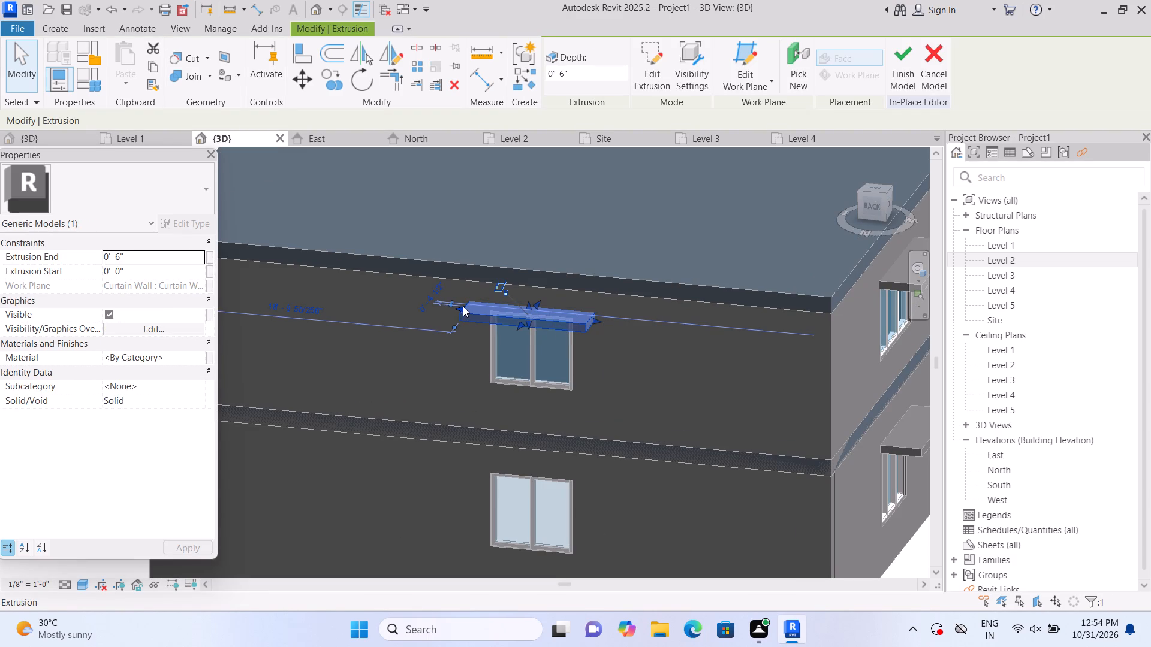
pyautogui.moveTo(460, 306); pyautogui.dragTo(468, 311)
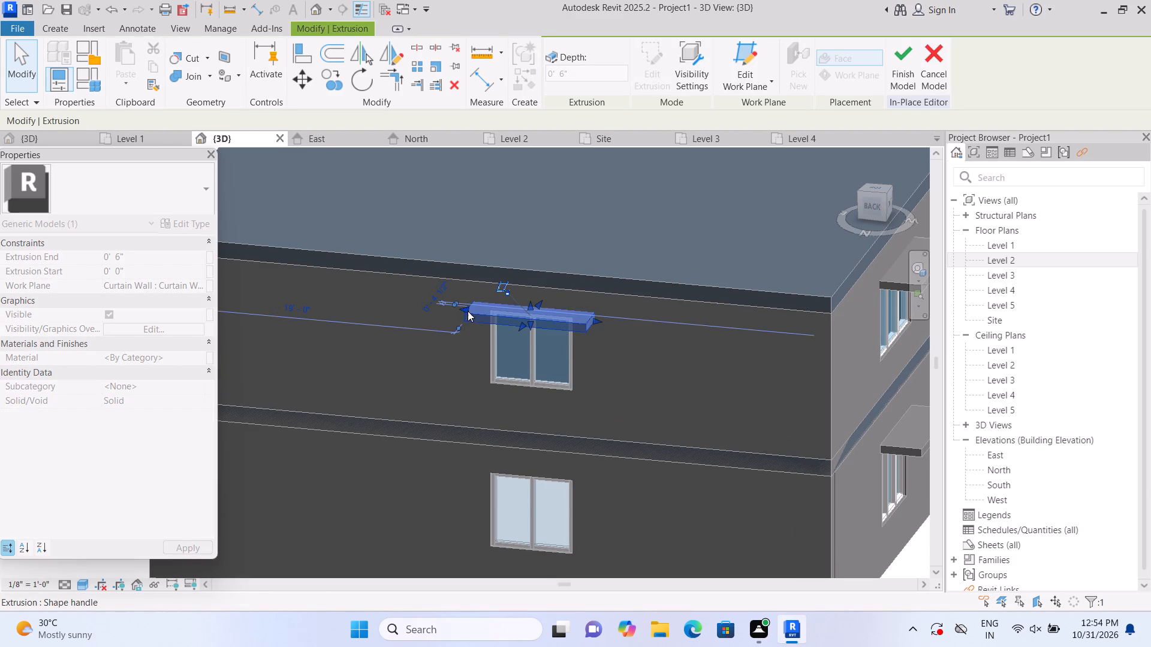
pyautogui.click(596, 354)
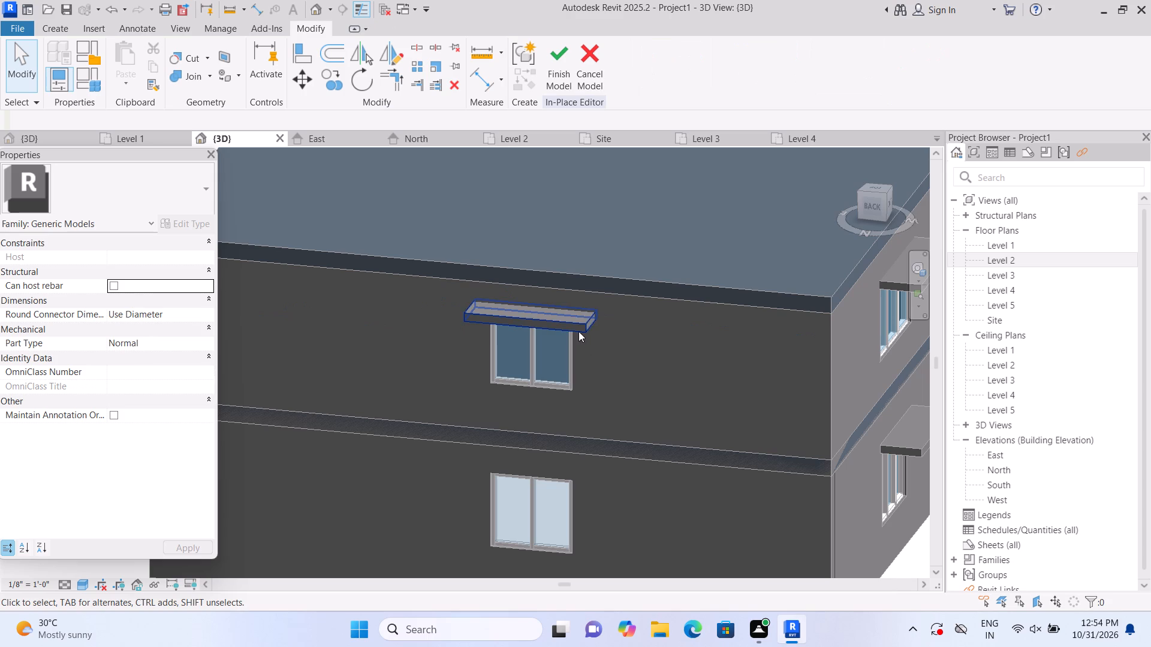
pyautogui.click(576, 331)
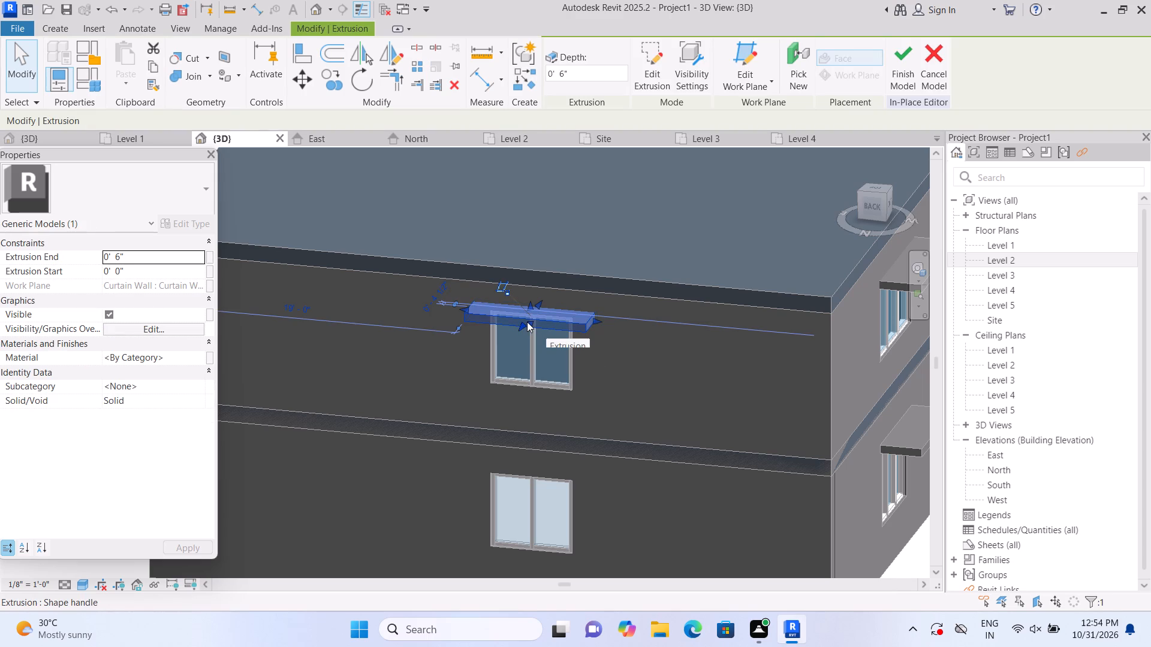
pyautogui.moveTo(527, 322); pyautogui.dragTo(521, 325)
pyautogui.click(649, 387)
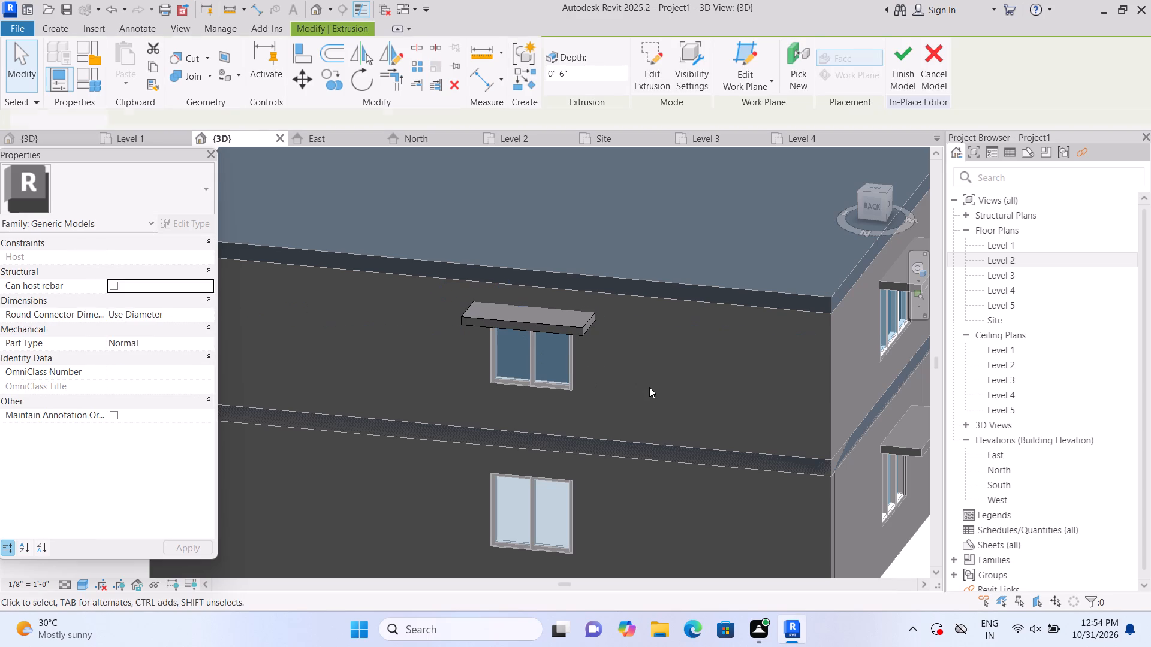
# Create an extrusion from a rectangle about 7' 6" long, using the top of the Level 1 rear window as the work plane.
pyautogui.scroll(-2, 649, 387)
pyautogui.moveTo(664, 474); pyautogui.dragTo(662, 427, button='middle')
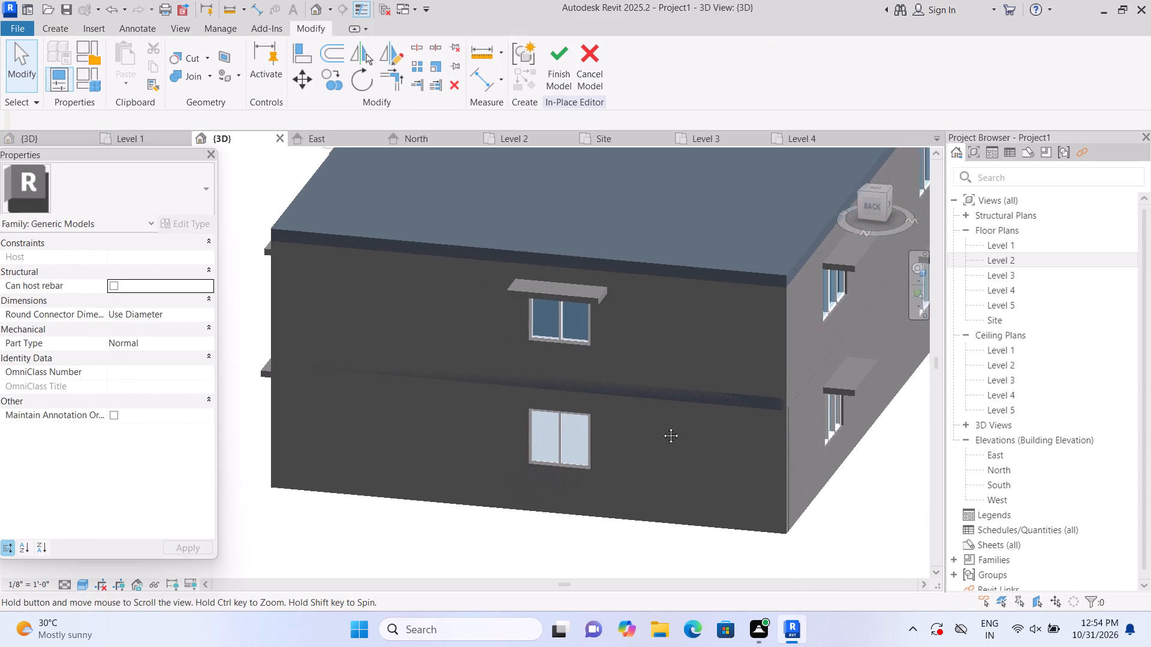
pyautogui.moveTo(662, 427); pyautogui.dragTo(659, 416, button='middle')
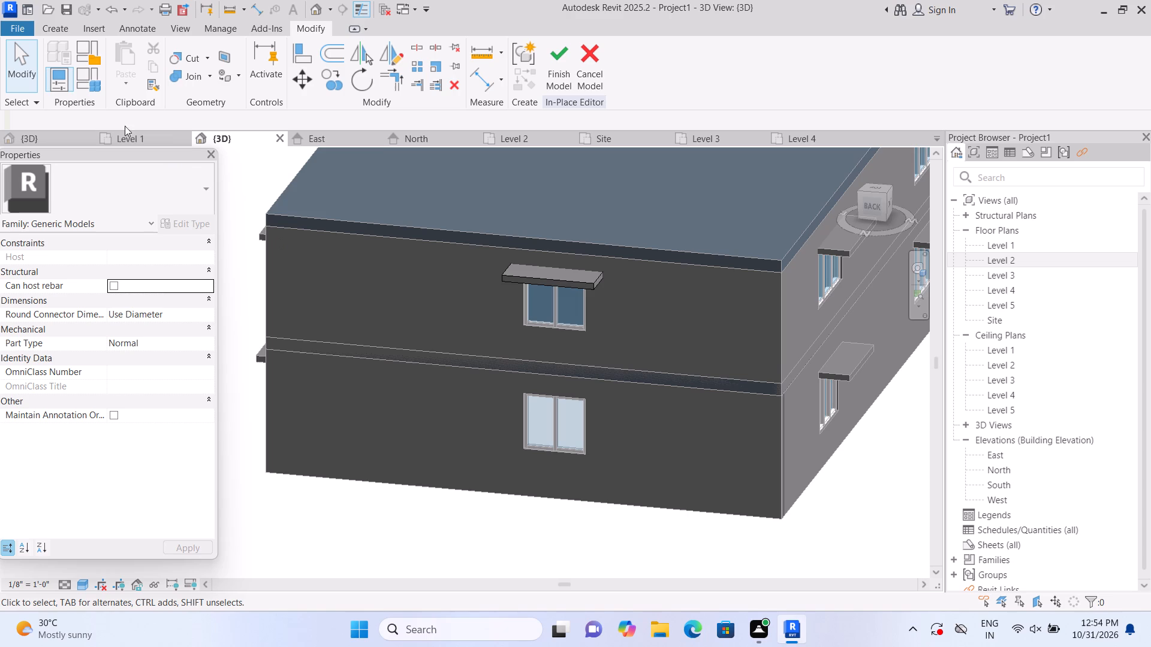
pyautogui.click(55, 28)
pyautogui.click(125, 58)
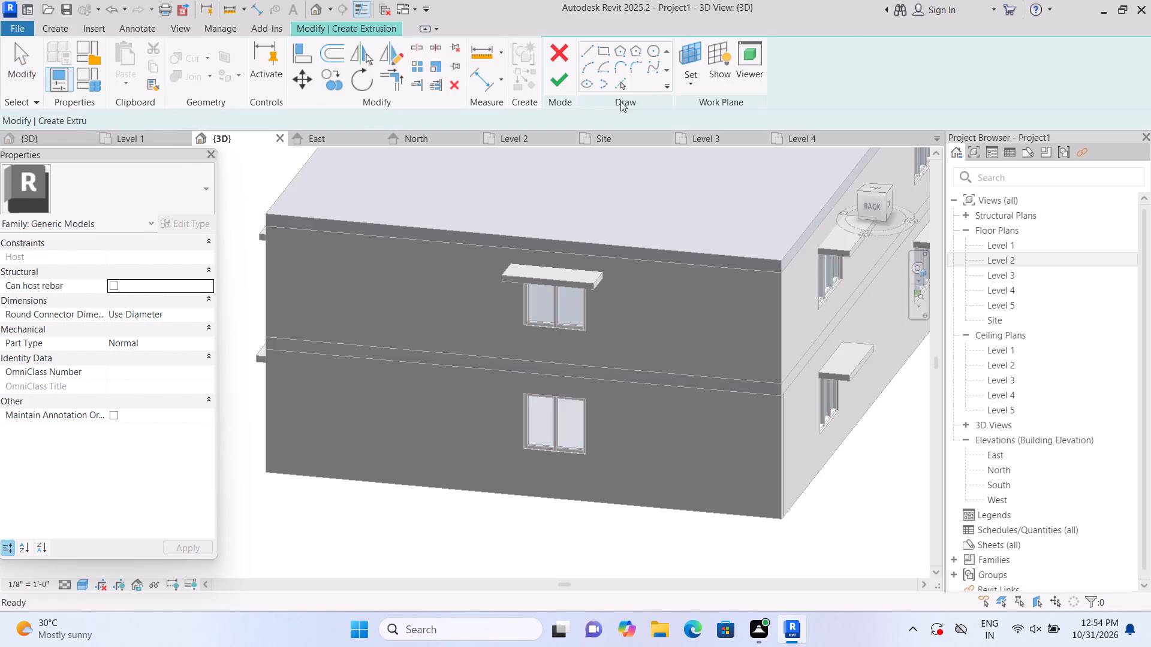
pyautogui.click(781, 86)
pyautogui.click(796, 137)
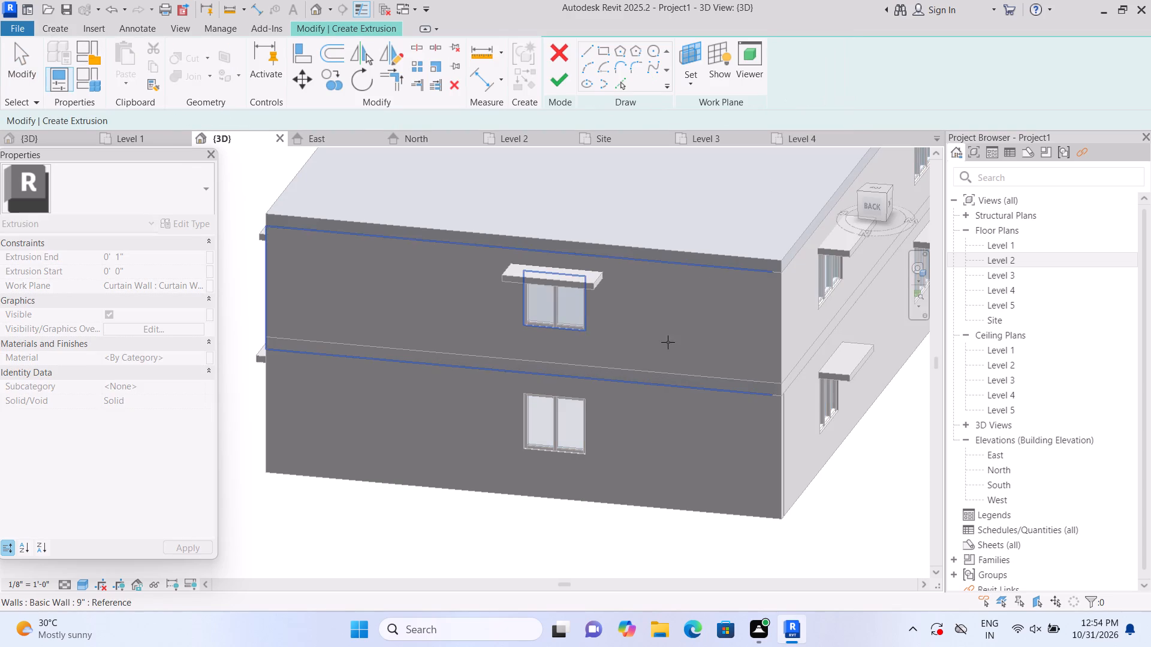
pyautogui.click(552, 401)
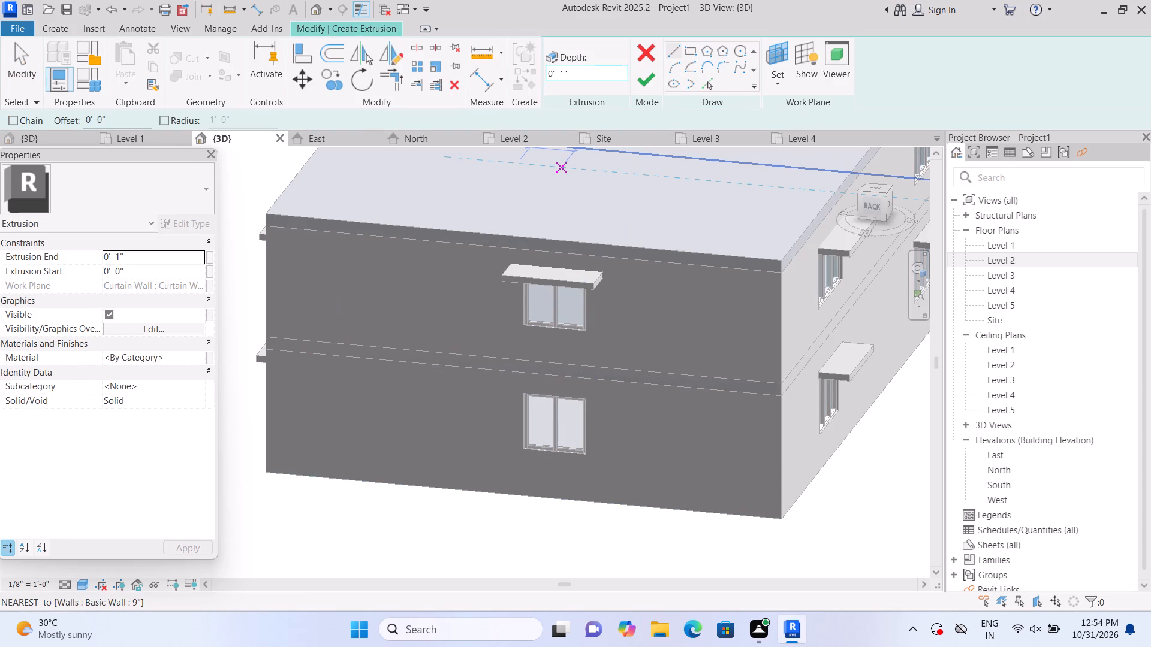
pyautogui.click(686, 50)
pyautogui.moveTo(617, 398); pyautogui.dragTo(623, 439, button='middle')
pyautogui.scroll(5, 618, 445)
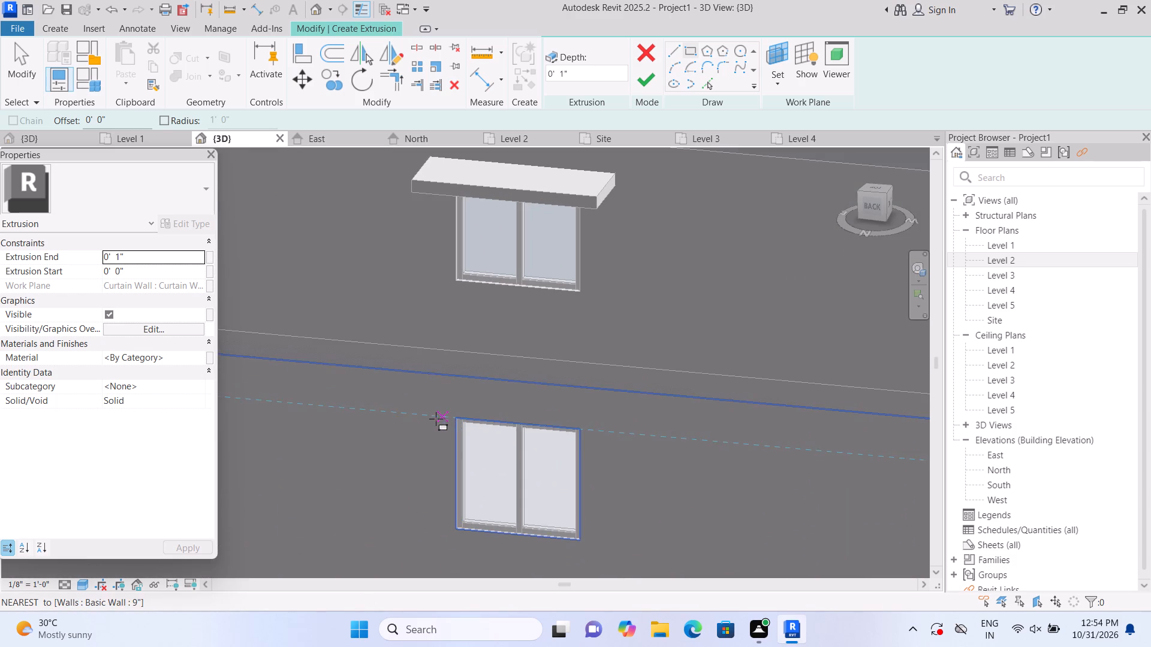
pyautogui.click(423, 416)
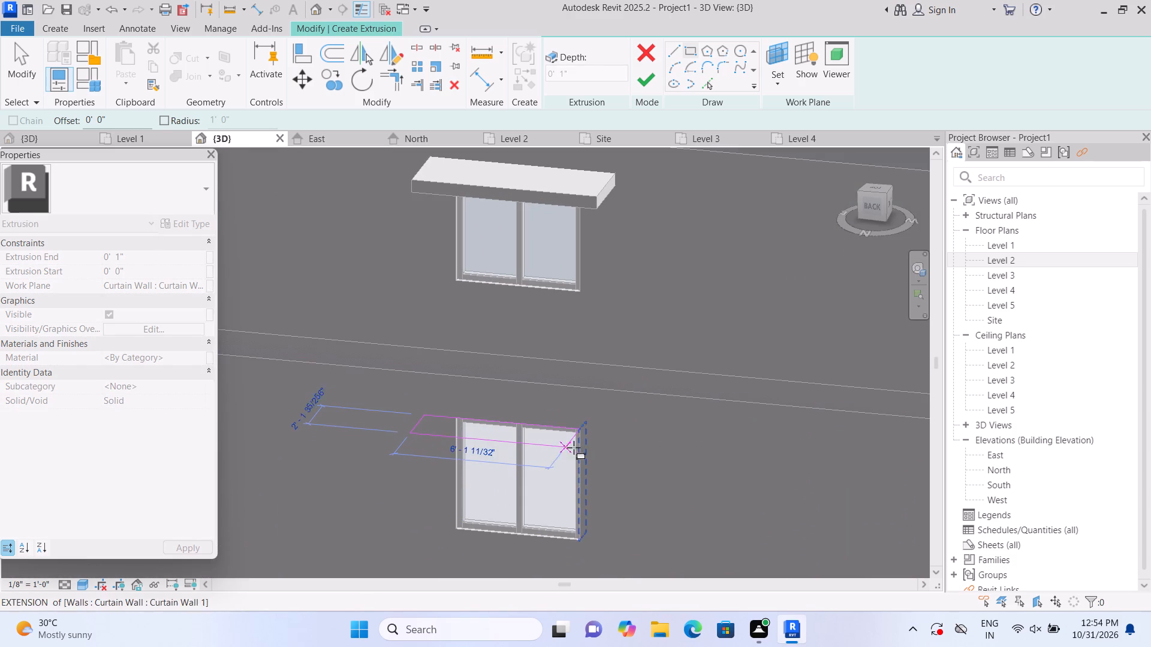
pyautogui.click(595, 451)
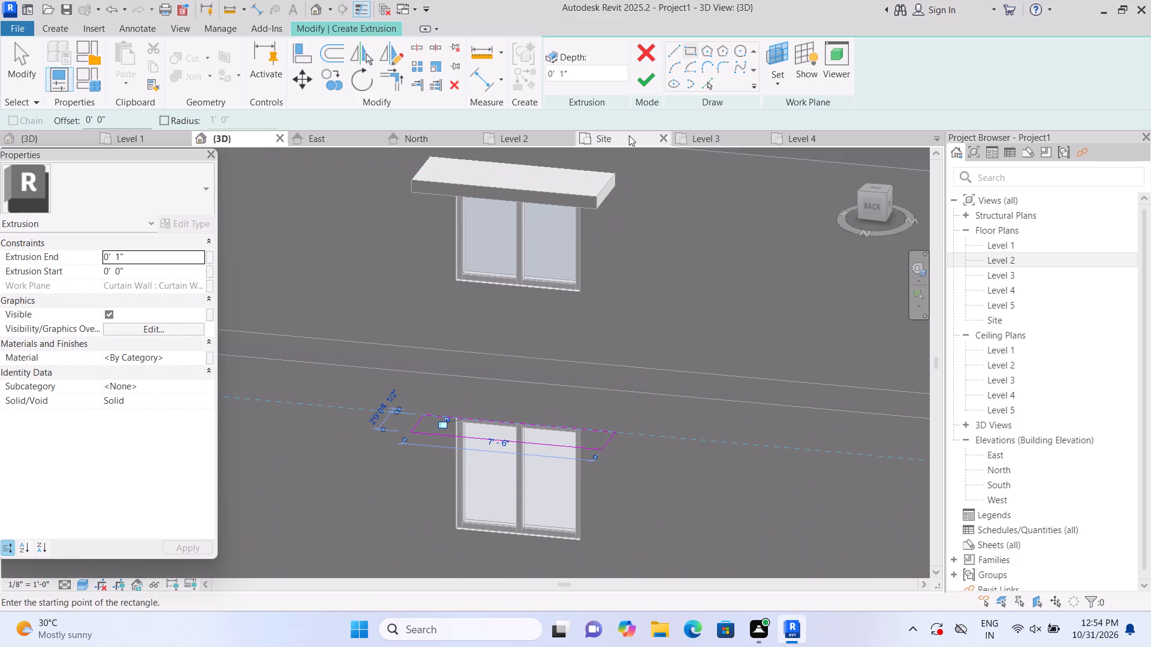
pyautogui.click(649, 70)
# Set the extrusion end of the Level 1 rear window canopy to 6".
pyautogui.click(160, 251)
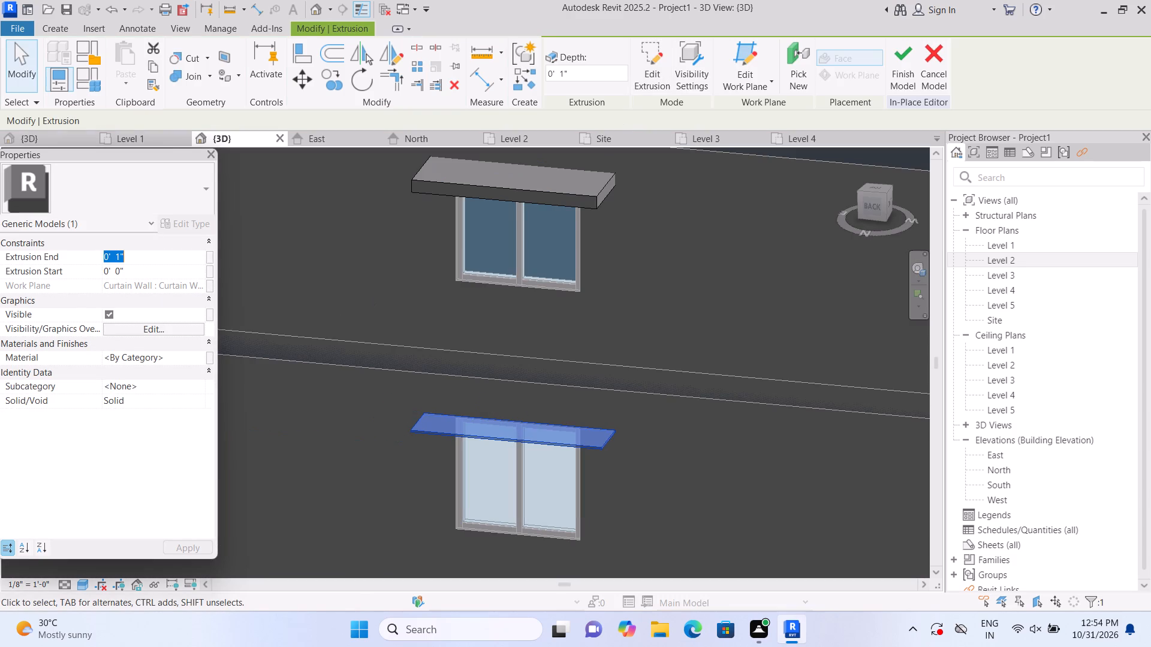
pyautogui.press('BackSpace')
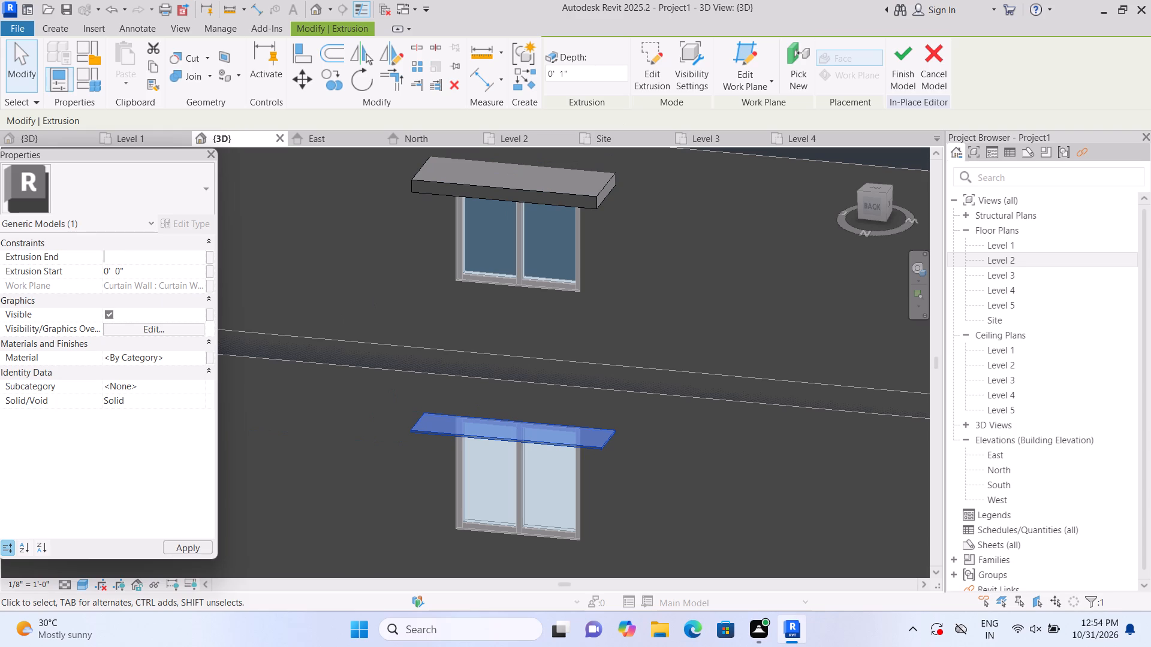
pyautogui.press('6')
pyautogui.hotkey('shift', '"')
pyautogui.press('Return')
# Shorten the Level 1 rear canopy by moving one end face slightly inward toward the window.
pyautogui.scroll(1, 607, 486)
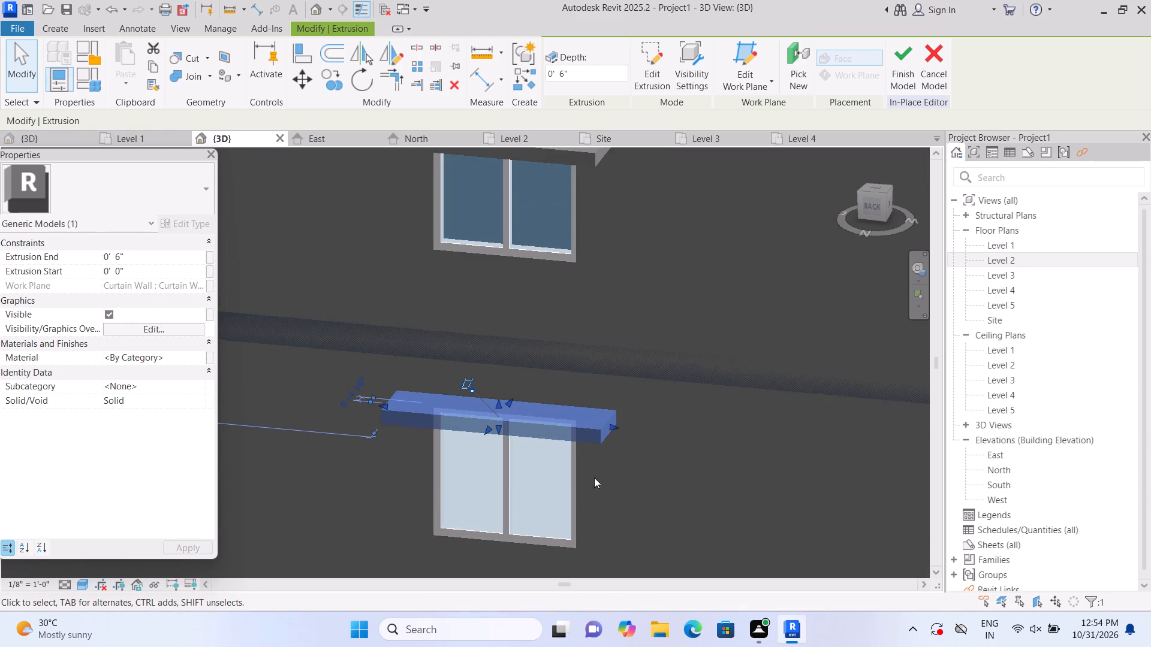
pyautogui.click(384, 496)
pyautogui.doubleClick(439, 427)
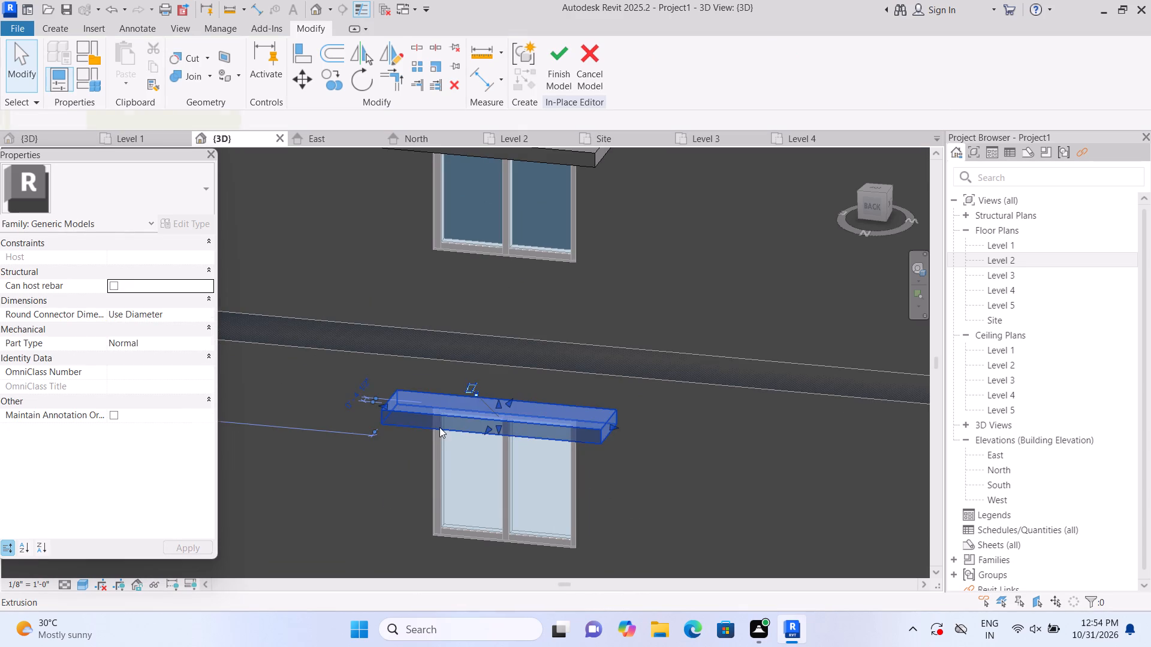
pyautogui.click(559, 80)
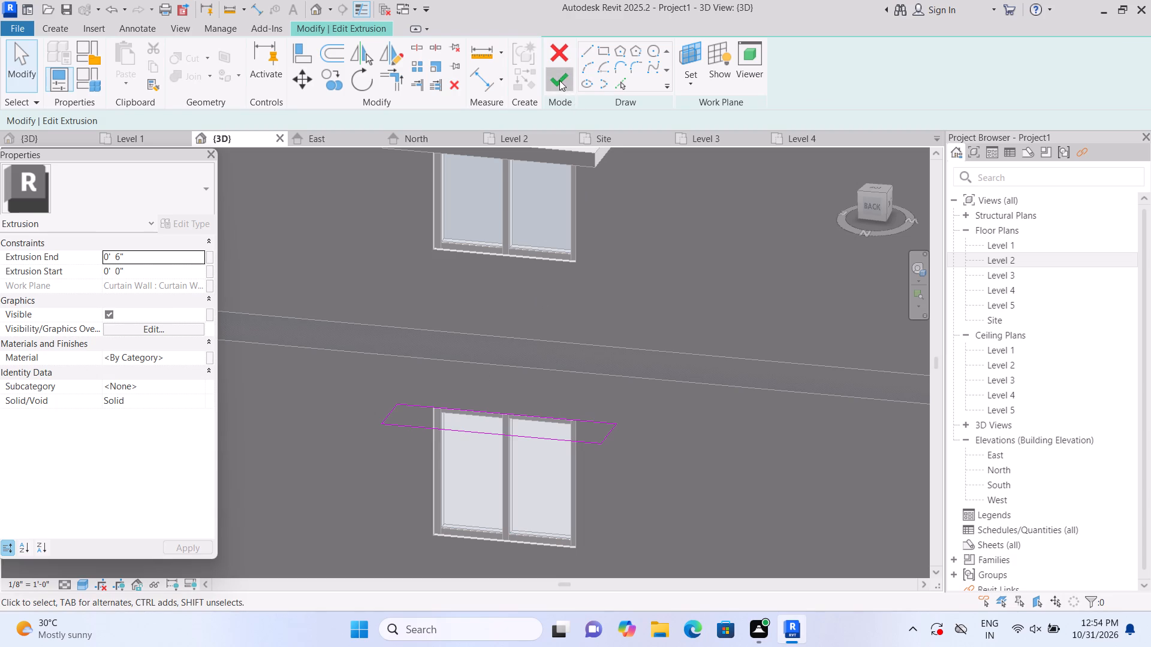
pyautogui.moveTo(382, 403); pyautogui.dragTo(402, 409)
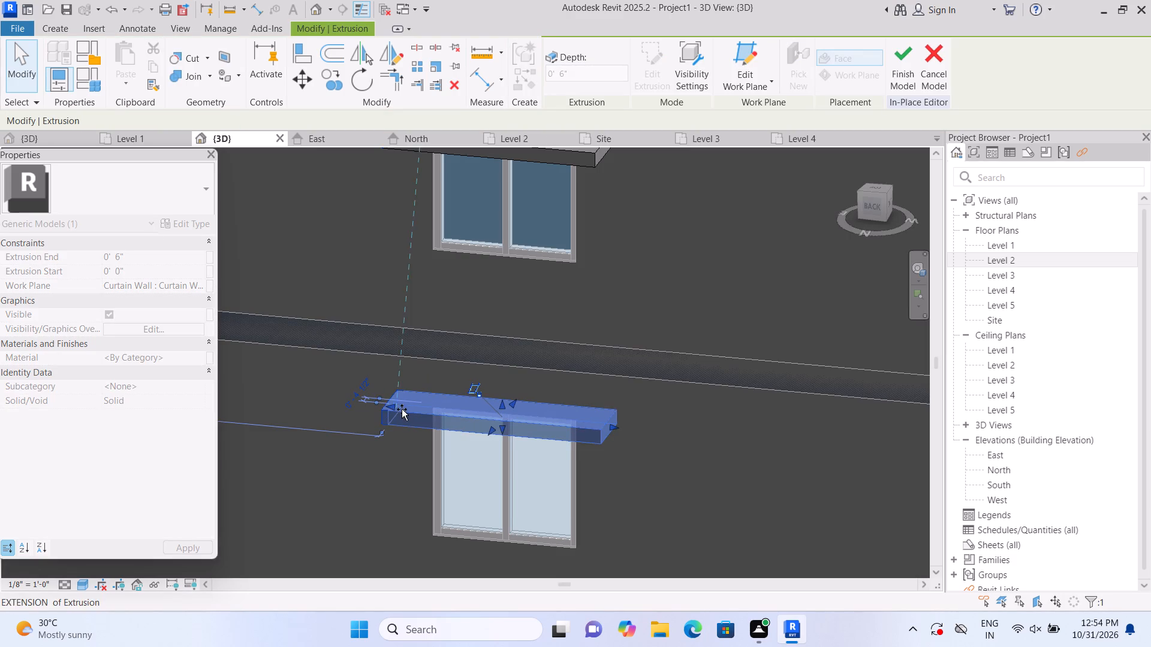
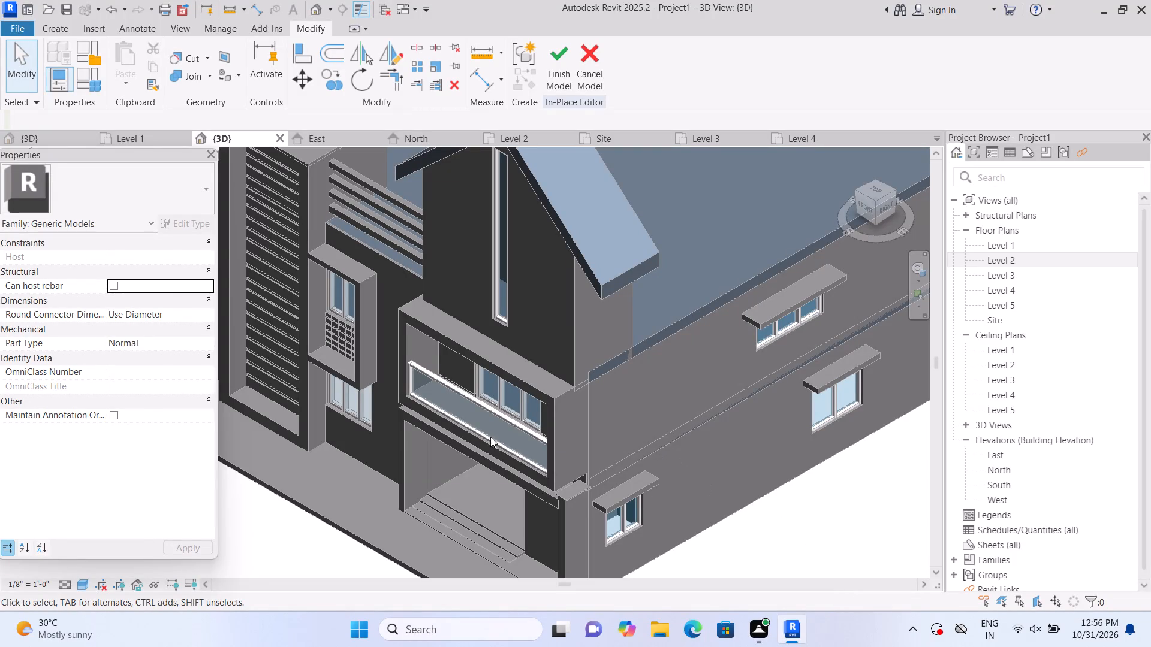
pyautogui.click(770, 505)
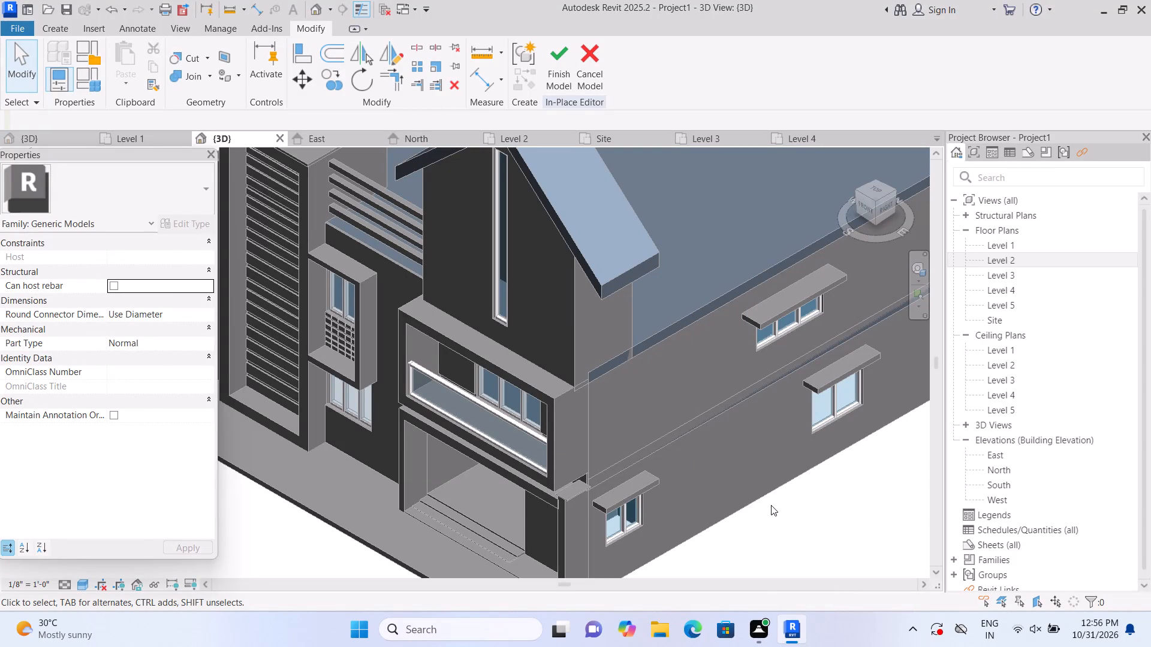
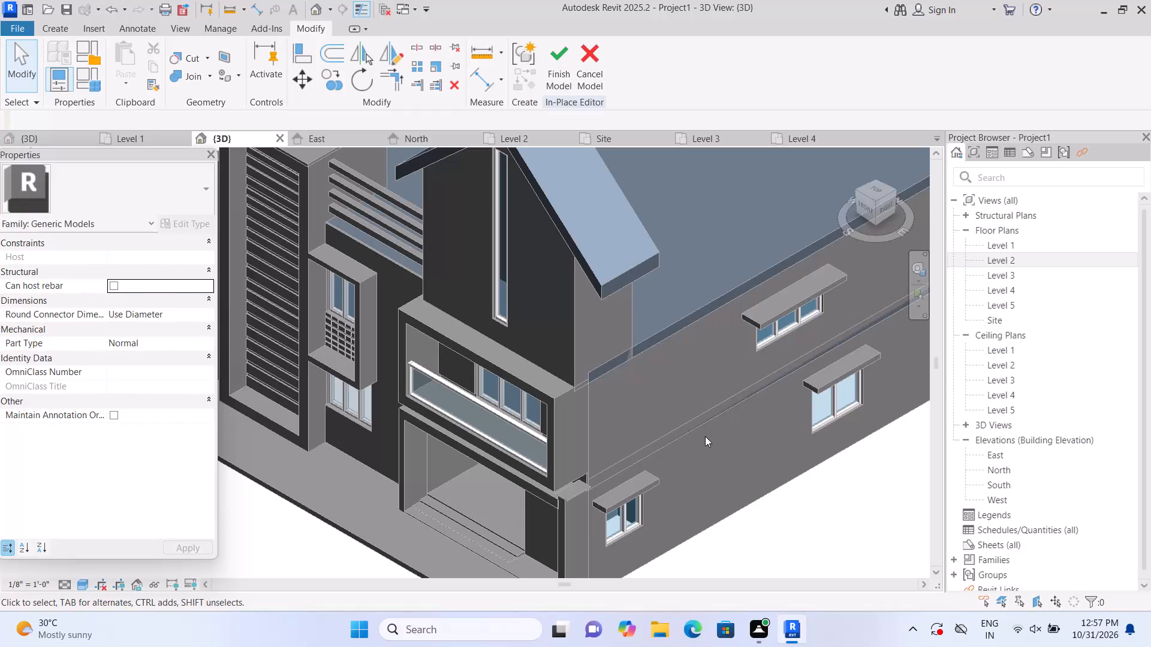
# Examine the house's front facade and the side-wall windows with their canopies from several angles in 3D.
pyautogui.scroll(-1, 712, 447)
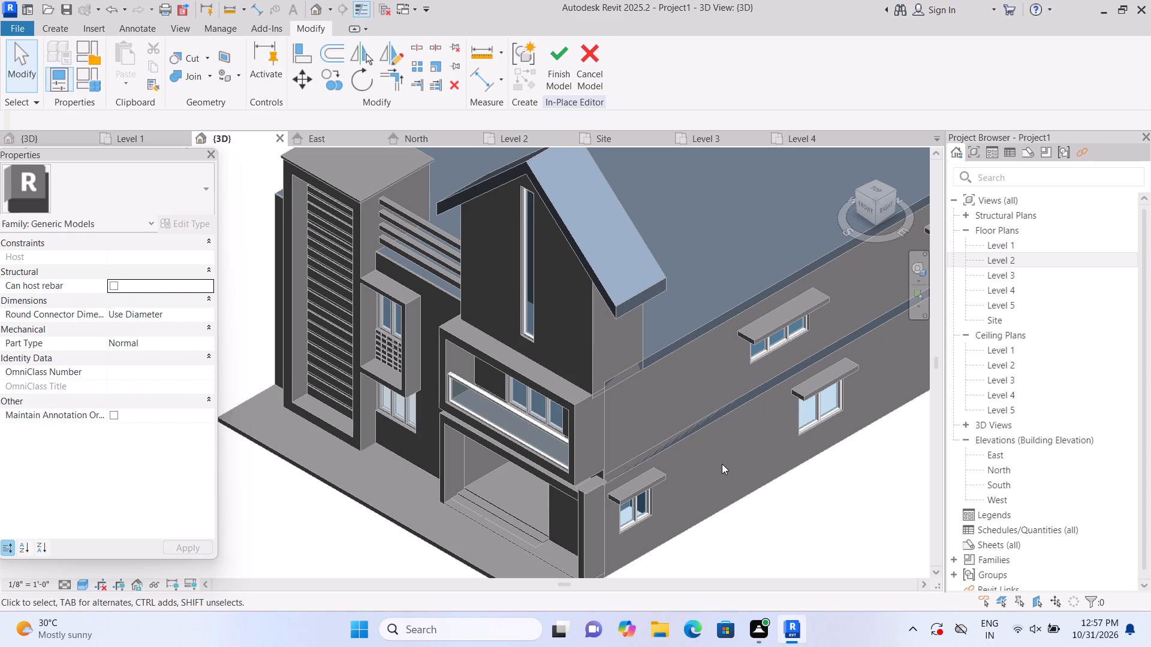
pyautogui.keyDown('shift'); pyautogui.moveTo(721, 525); pyautogui.dragTo(724, 488, button='middle'); pyautogui.keyUp('shift')
pyautogui.keyDown('shift'); pyautogui.moveTo(712, 531); pyautogui.dragTo(777, 418, button='middle'); pyautogui.keyUp('shift')
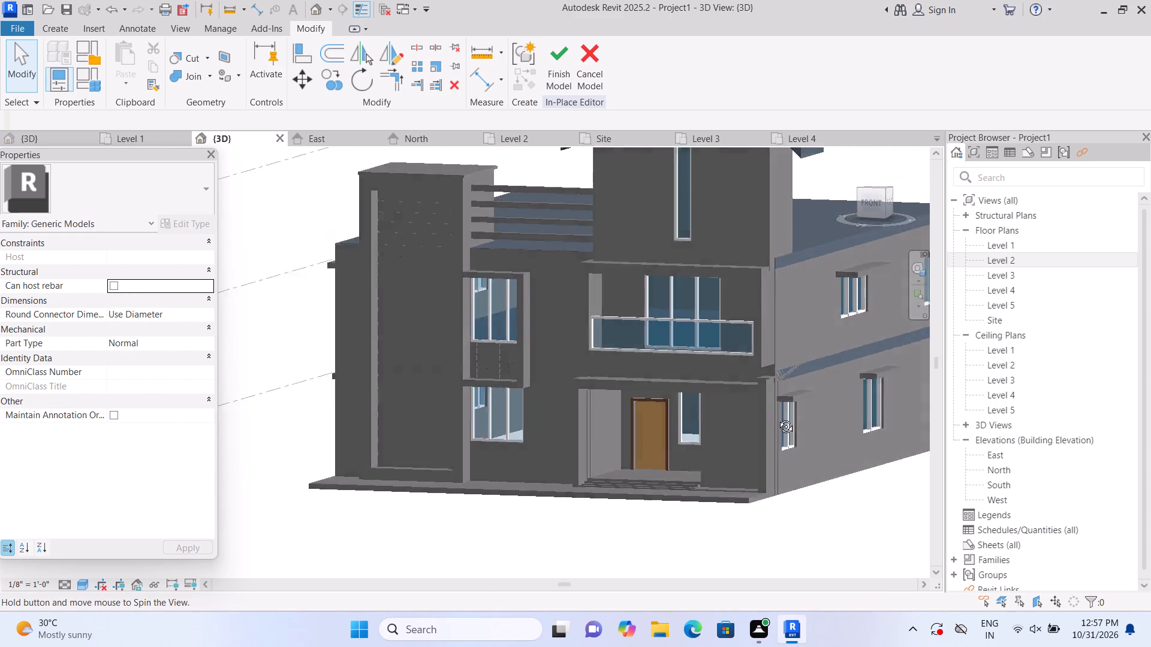
pyautogui.keyDown('shift'); pyautogui.moveTo(777, 418); pyautogui.dragTo(768, 455, button='middle'); pyautogui.keyUp('shift')
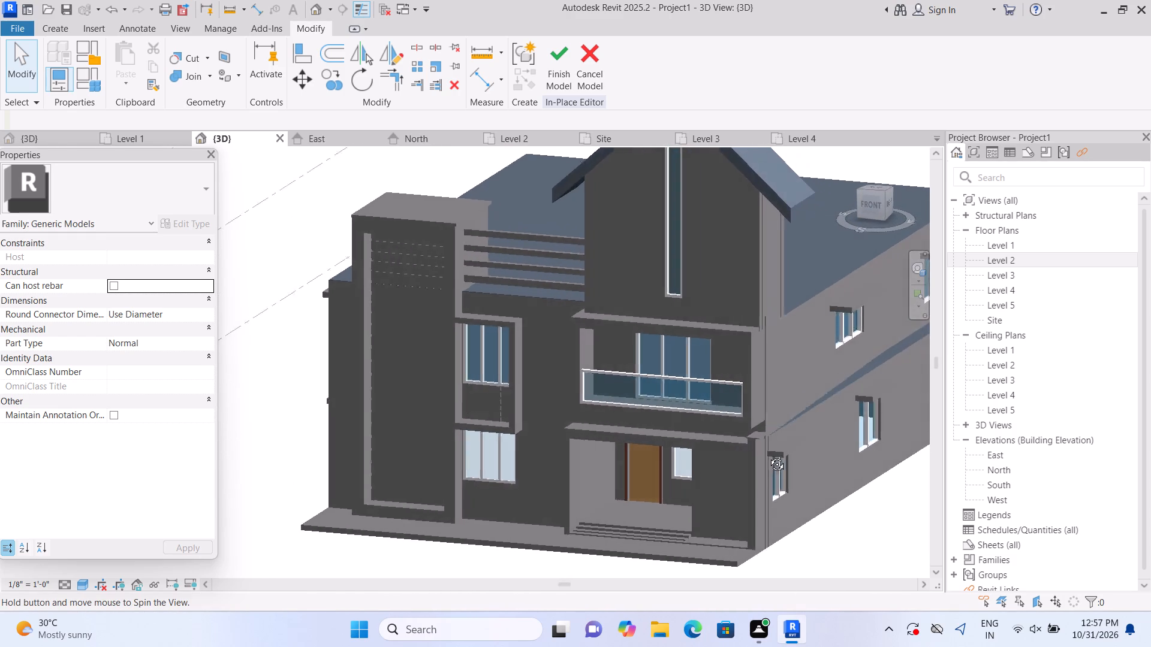
pyautogui.keyDown('shift'); pyautogui.moveTo(768, 455); pyautogui.dragTo(700, 470, button='middle'); pyautogui.keyUp('shift')
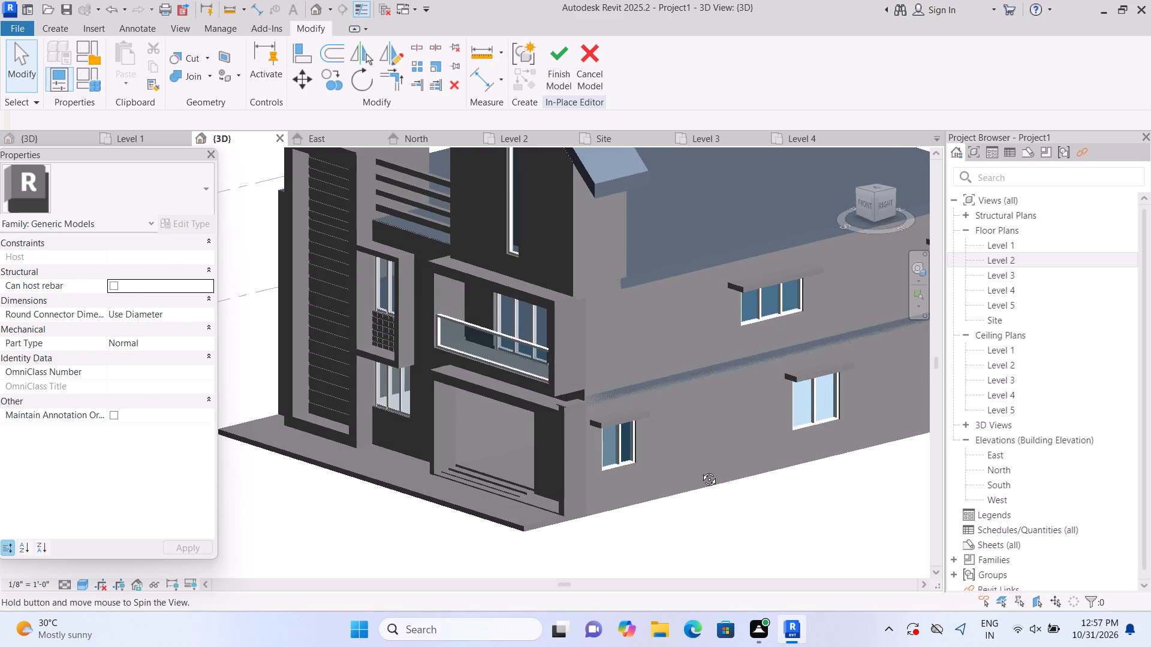
pyautogui.keyDown('shift'); pyautogui.moveTo(700, 470); pyautogui.dragTo(725, 481, button='middle'); pyautogui.keyUp('shift')
pyautogui.scroll(-1, 707, 478)
pyautogui.scroll(1, 690, 511)
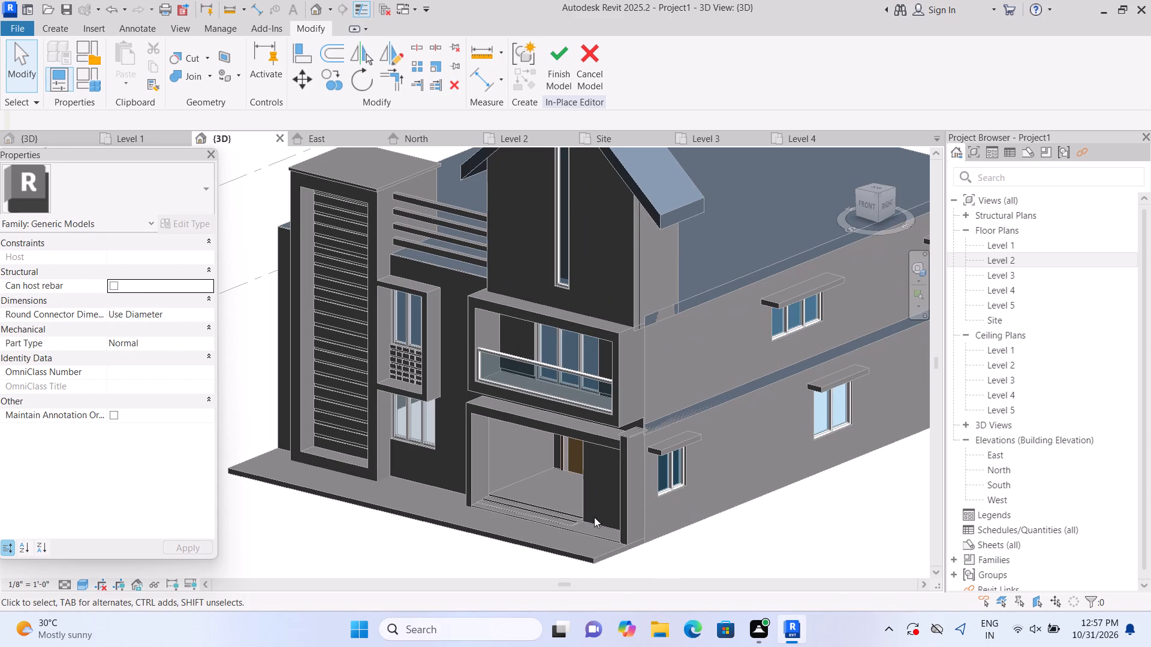
# Set the 3D view's visual style to Realistic.
pyautogui.click(78, 585)
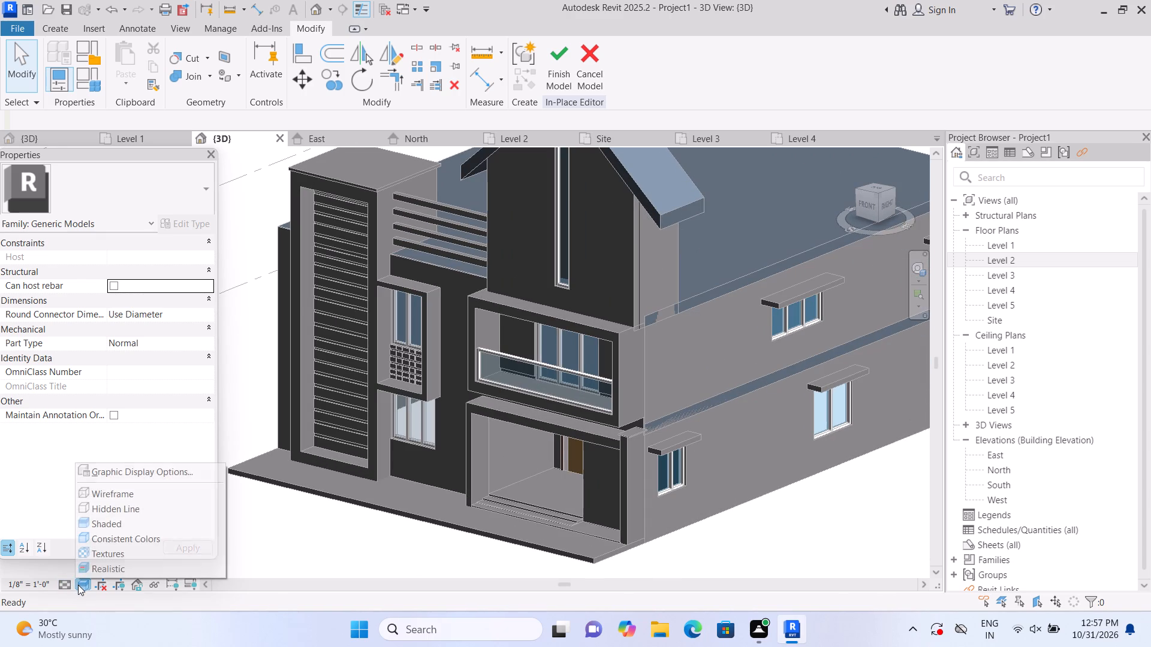
pyautogui.click(104, 566)
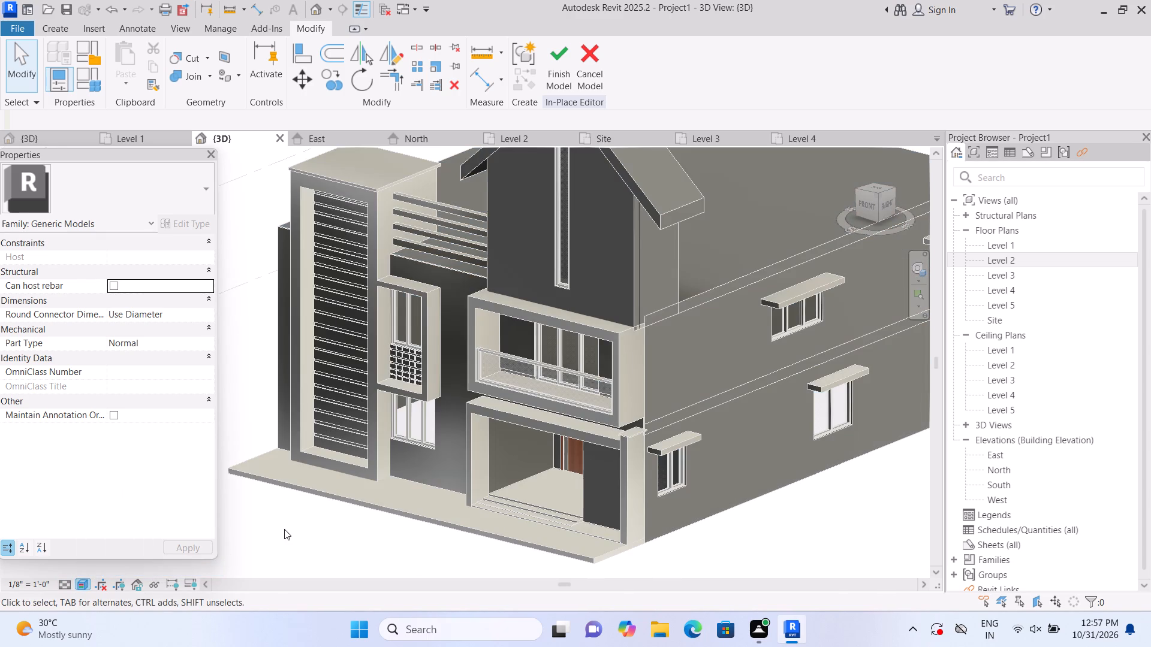
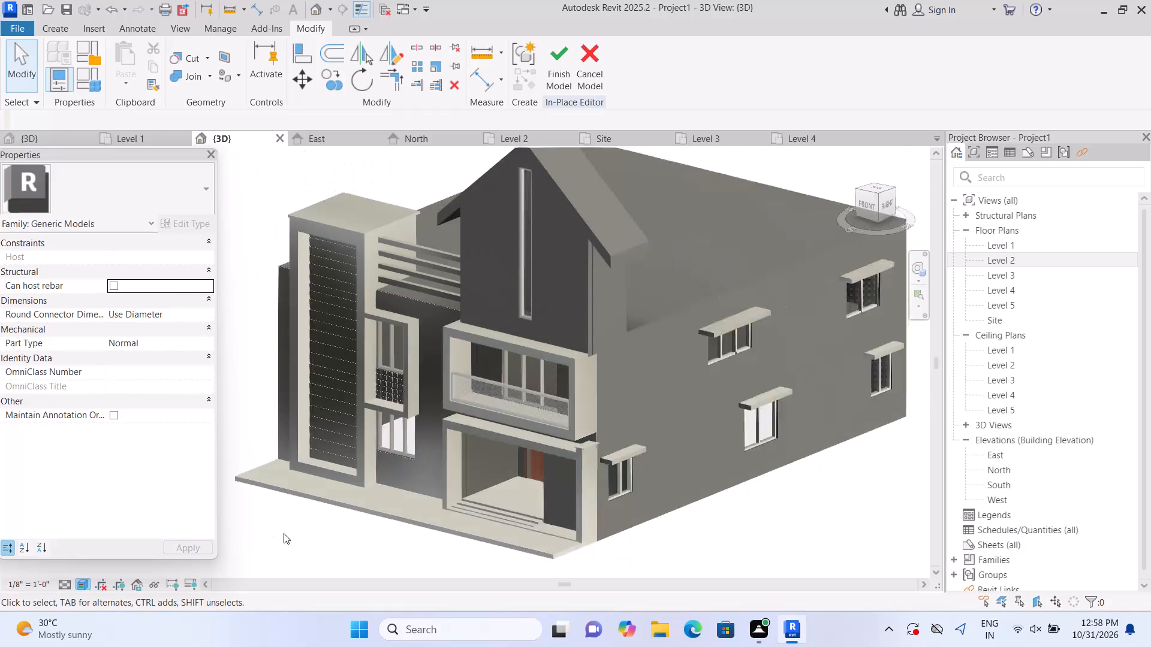
# Finish the in-place Generic Models family containing the window canopies and return to the project.
pyautogui.scroll(-1, 290, 537)
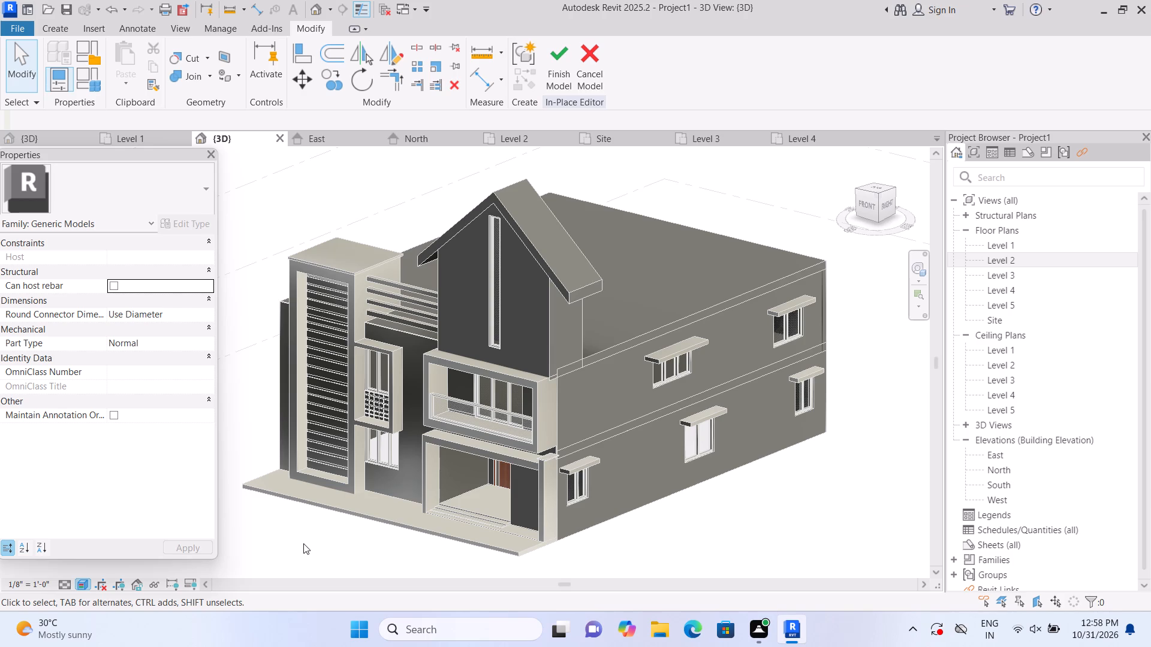
pyautogui.scroll(1, 508, 273)
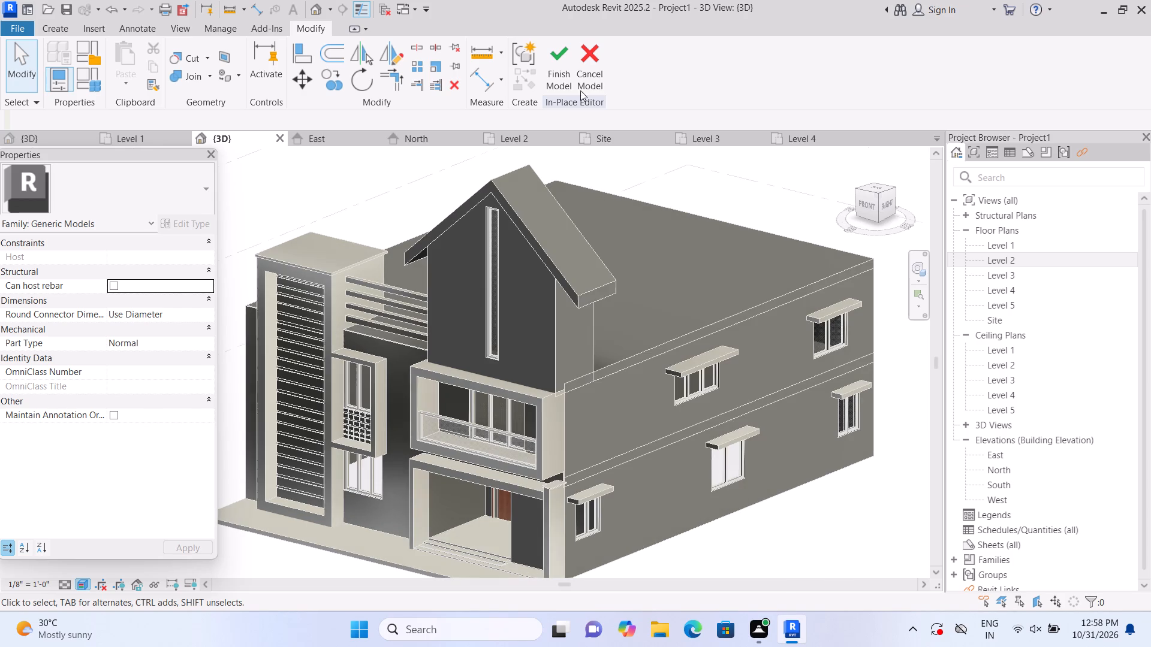
pyautogui.click(565, 73)
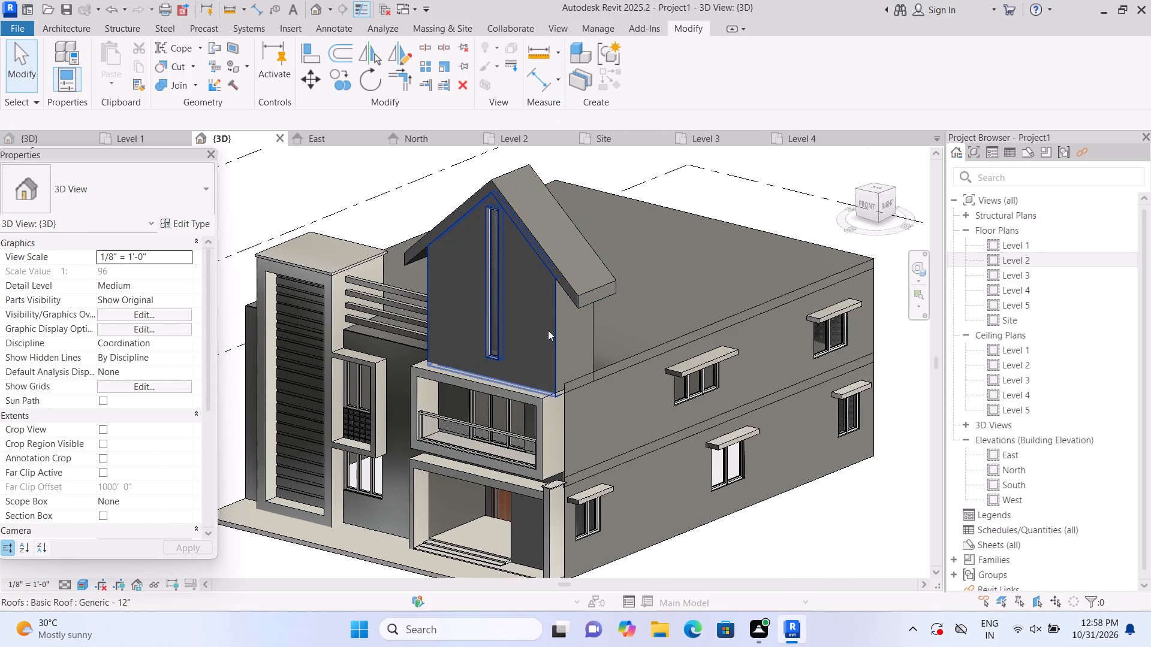
# Examine the gable's front wall, its pitched roof and the house's overall exterior in the 3D view.
pyautogui.click(548, 330)
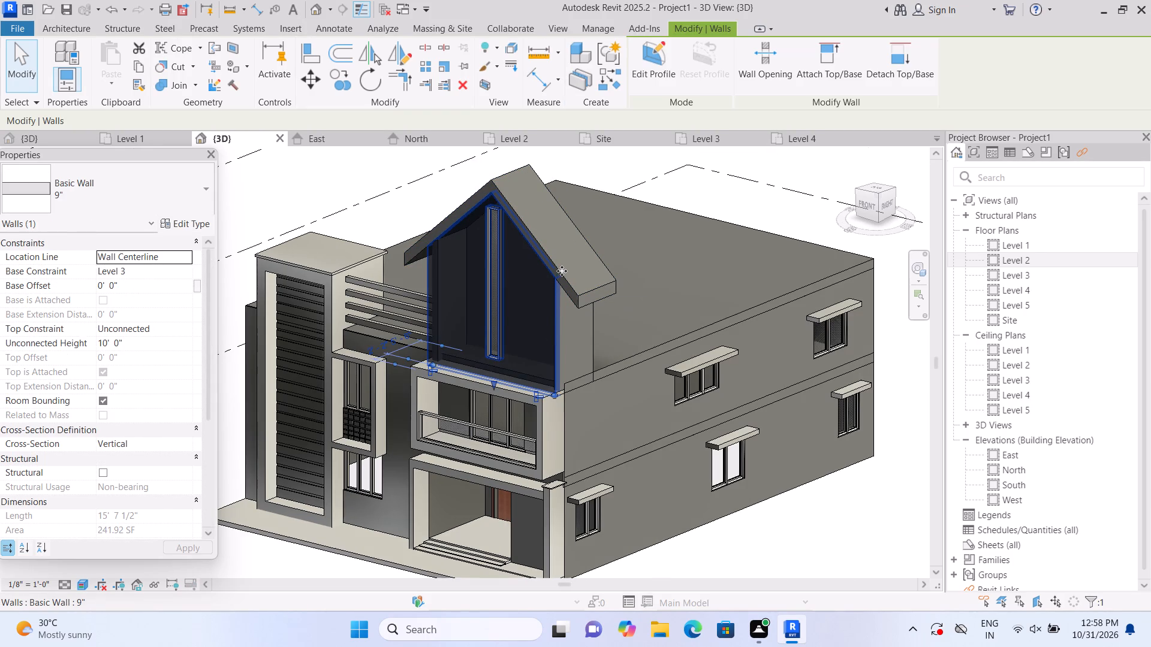
pyautogui.click(571, 259)
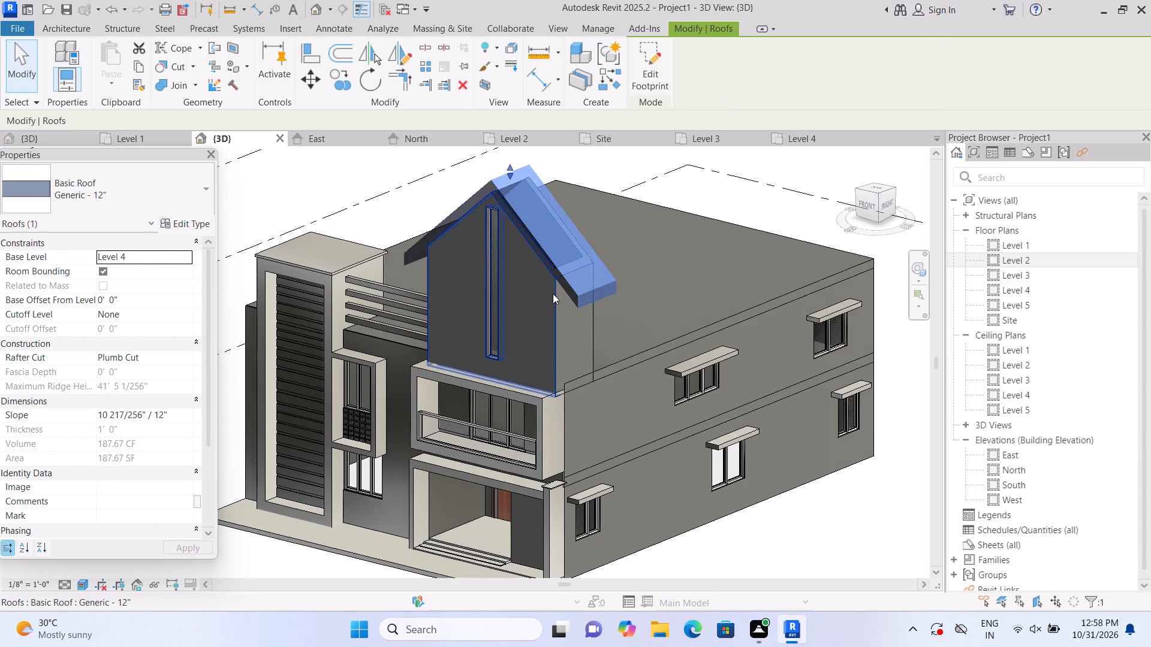
pyautogui.click(552, 296)
pyautogui.scroll(-2, 174, 438)
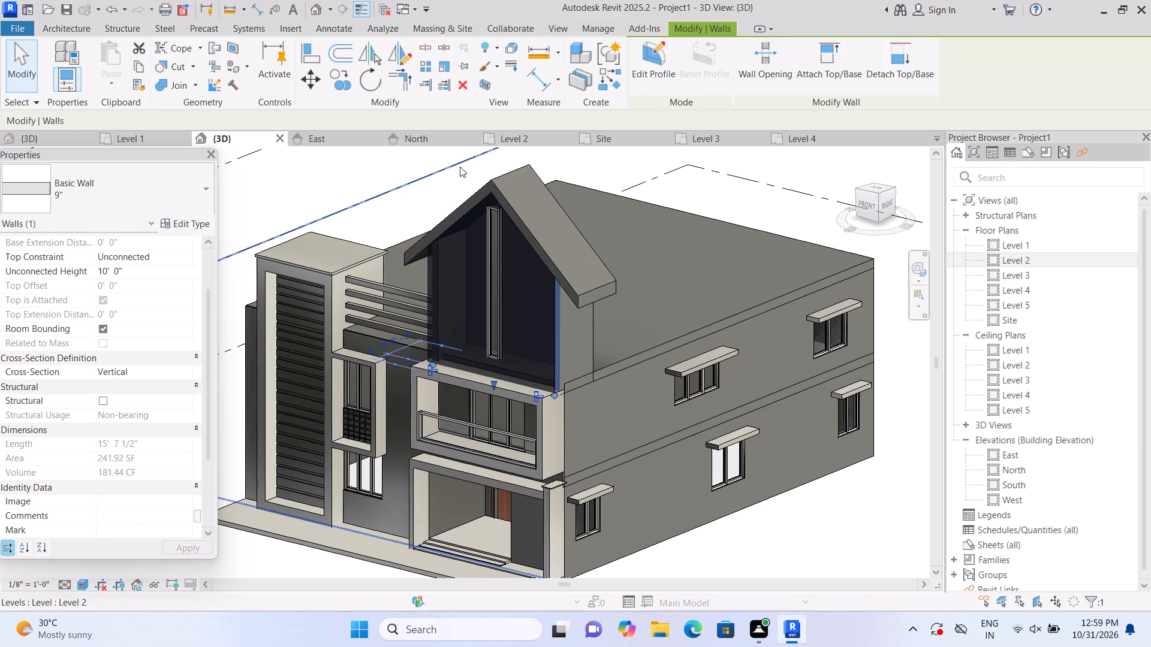
pyautogui.click(460, 167)
pyautogui.scroll(-3, 418, 196)
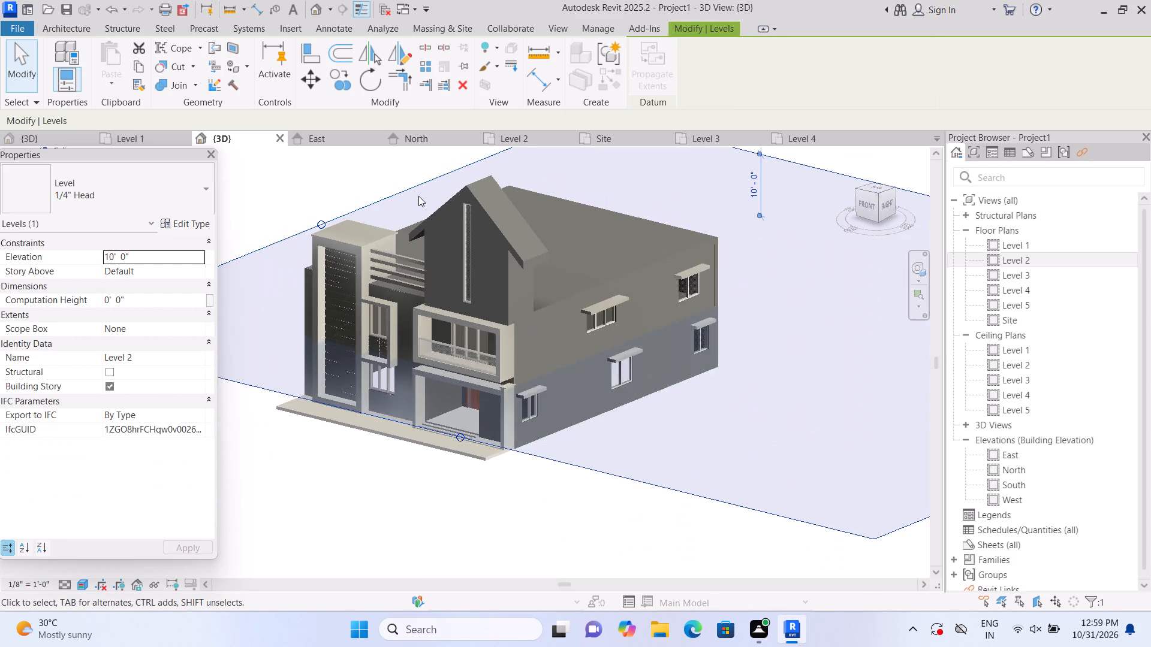
pyautogui.scroll(2, 418, 196)
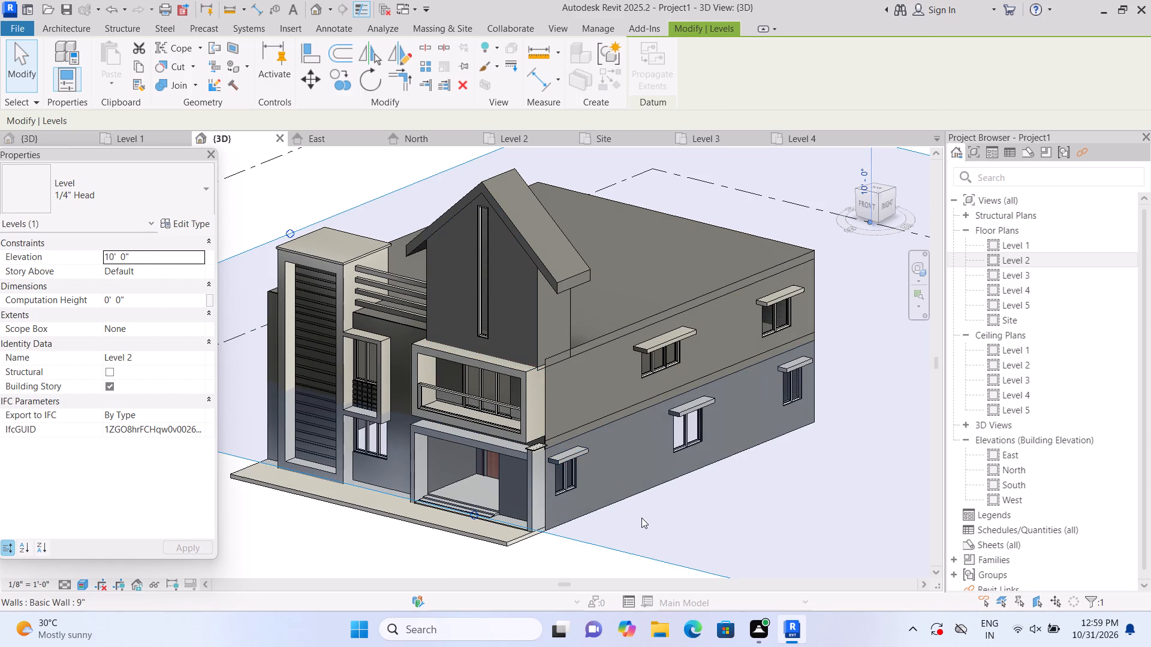
pyautogui.click(641, 518)
pyautogui.scroll(-2, 638, 515)
pyautogui.scroll(1, 632, 510)
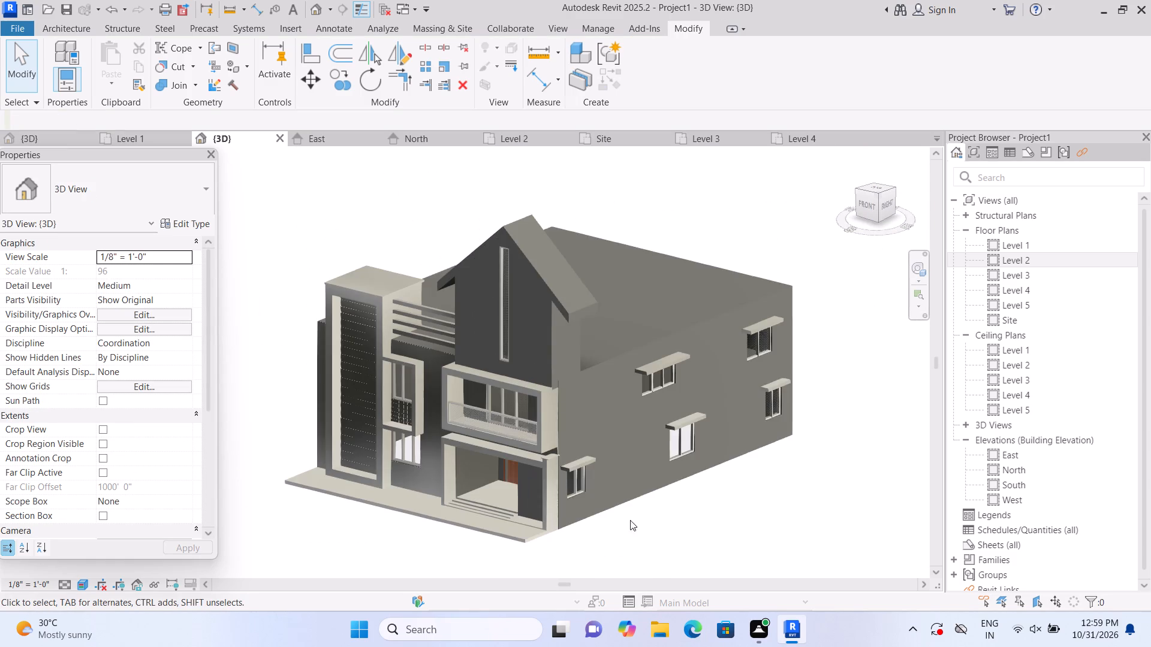
pyautogui.scroll(1, 629, 527)
pyautogui.moveTo(623, 527); pyautogui.dragTo(616, 502, button='middle')
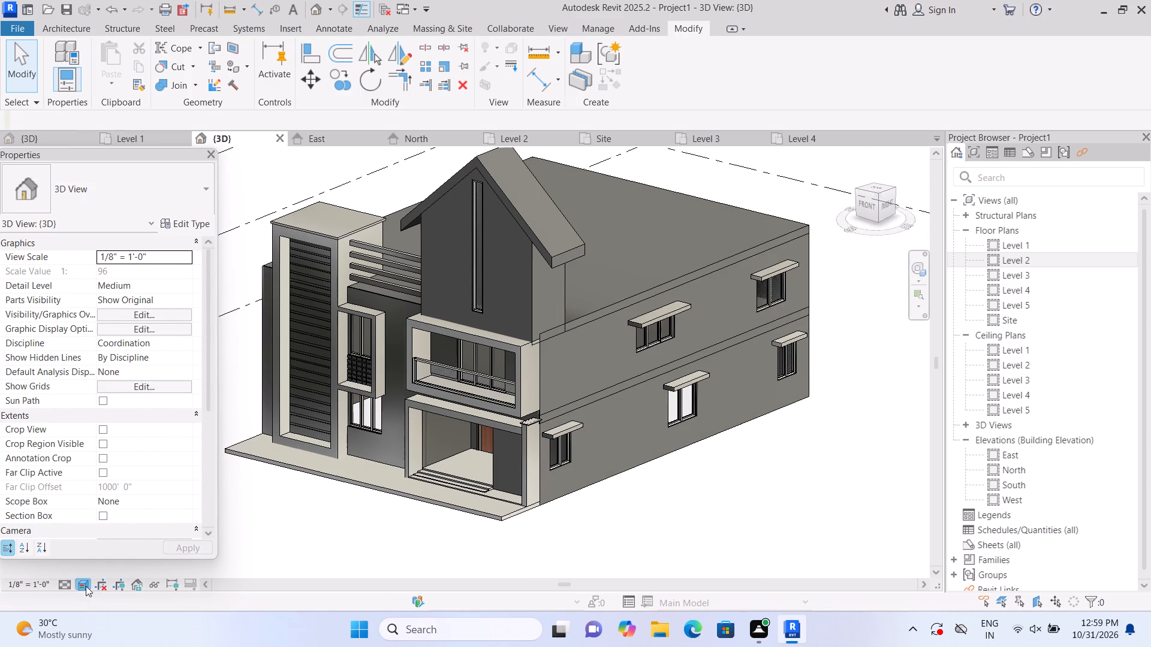
# Set the 3D view's visual style to Shaded.
pyautogui.click(86, 586)
pyautogui.click(139, 530)
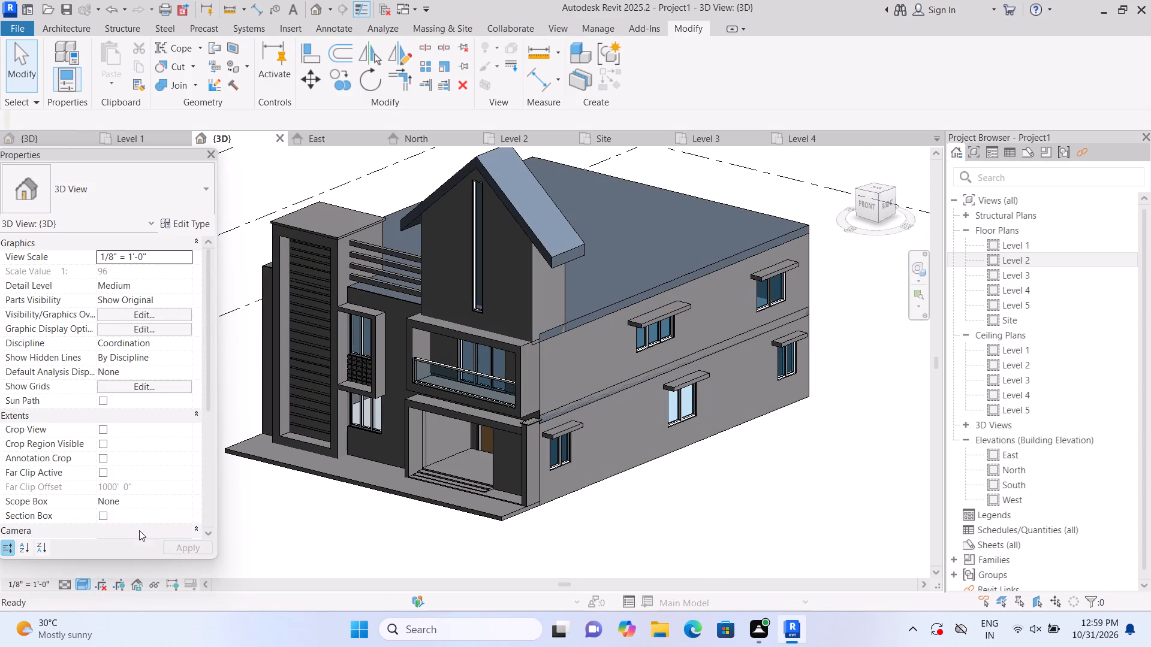
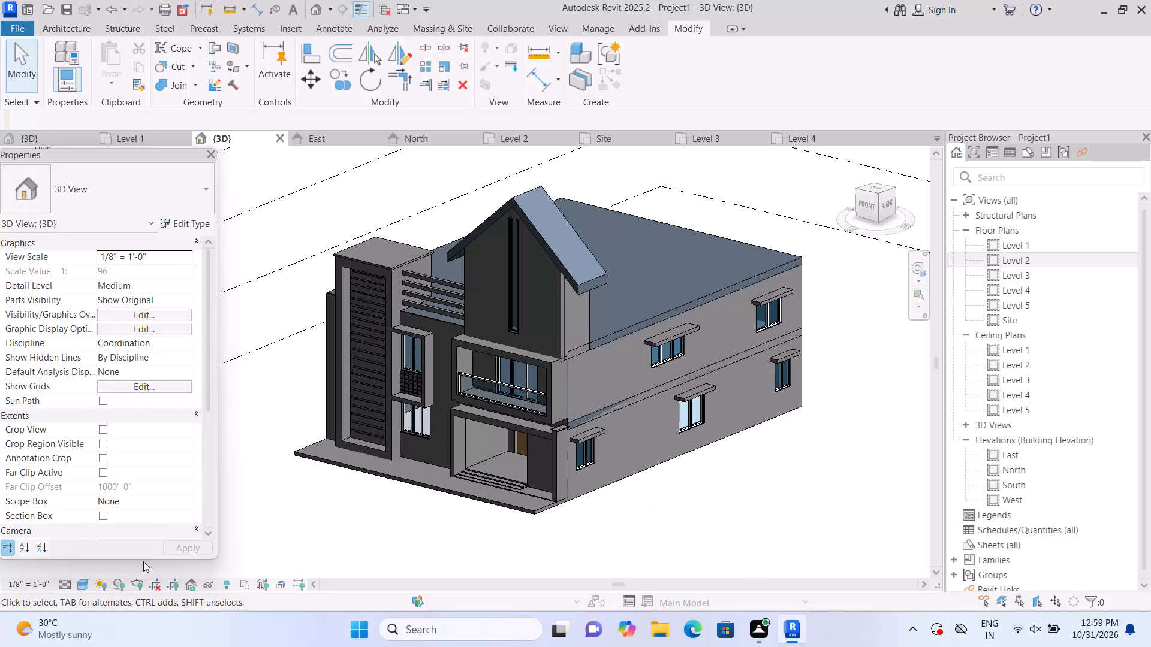
# Set the 3D view's visual style to Realistic.
pyautogui.click(78, 583)
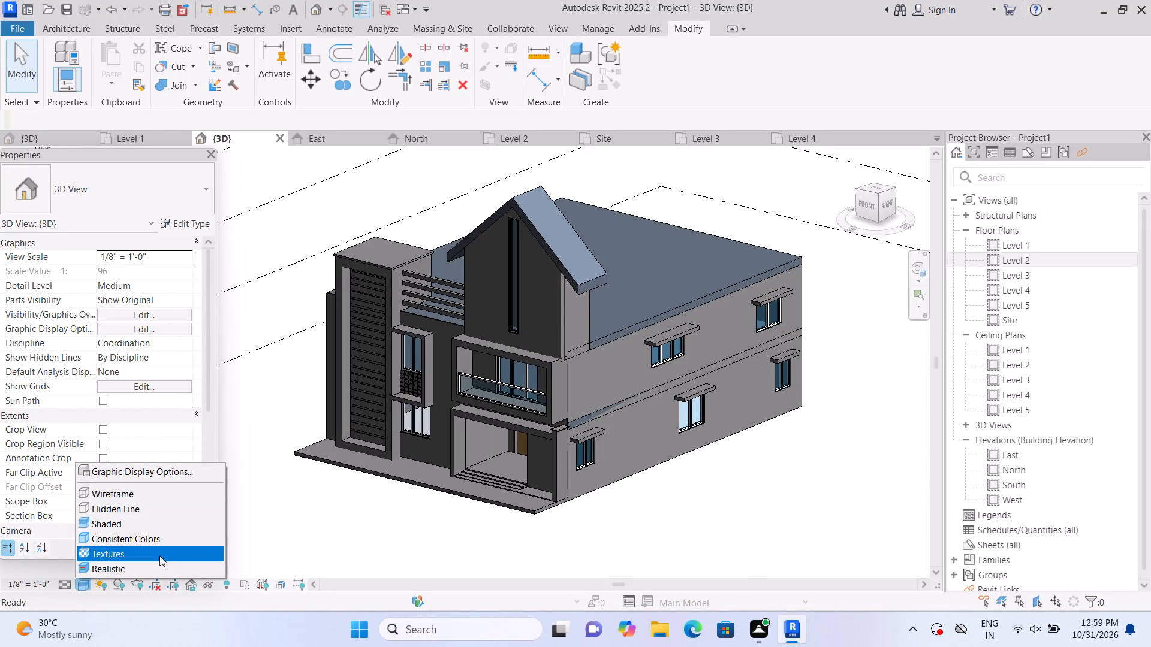
pyautogui.click(158, 569)
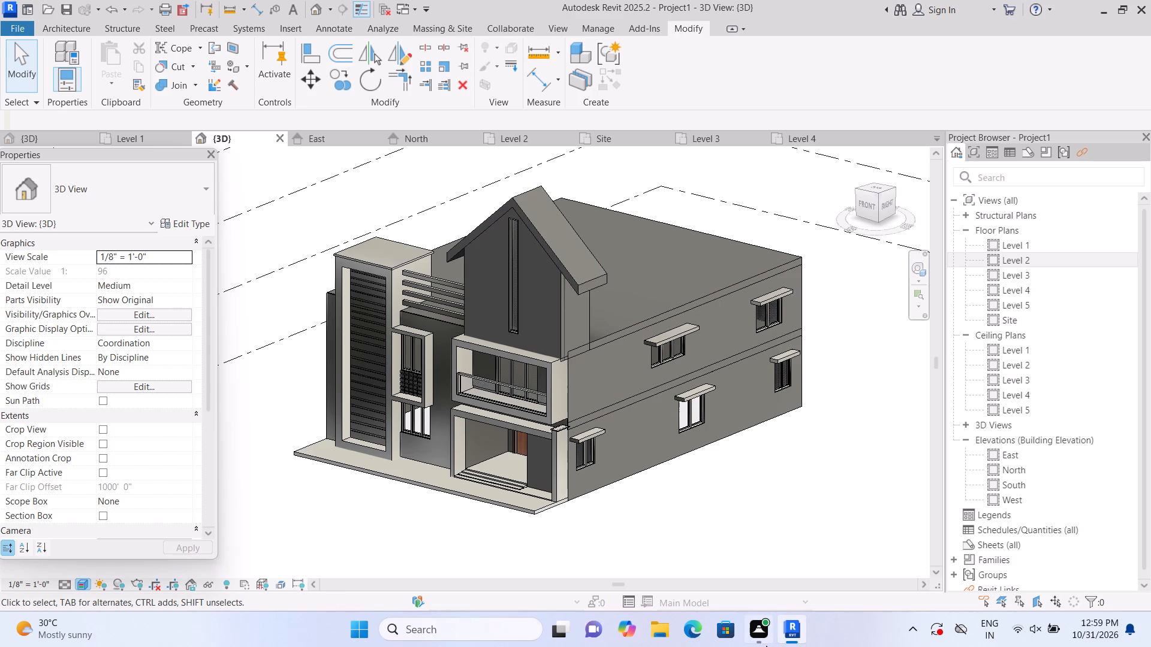
# Examine the house's front and side walls, canopies and roof from around the building in the realistic 3D view.
pyautogui.keyDown('shift'); pyautogui.moveTo(799, 477); pyautogui.dragTo(775, 501, button='middle'); pyautogui.keyUp('shift')
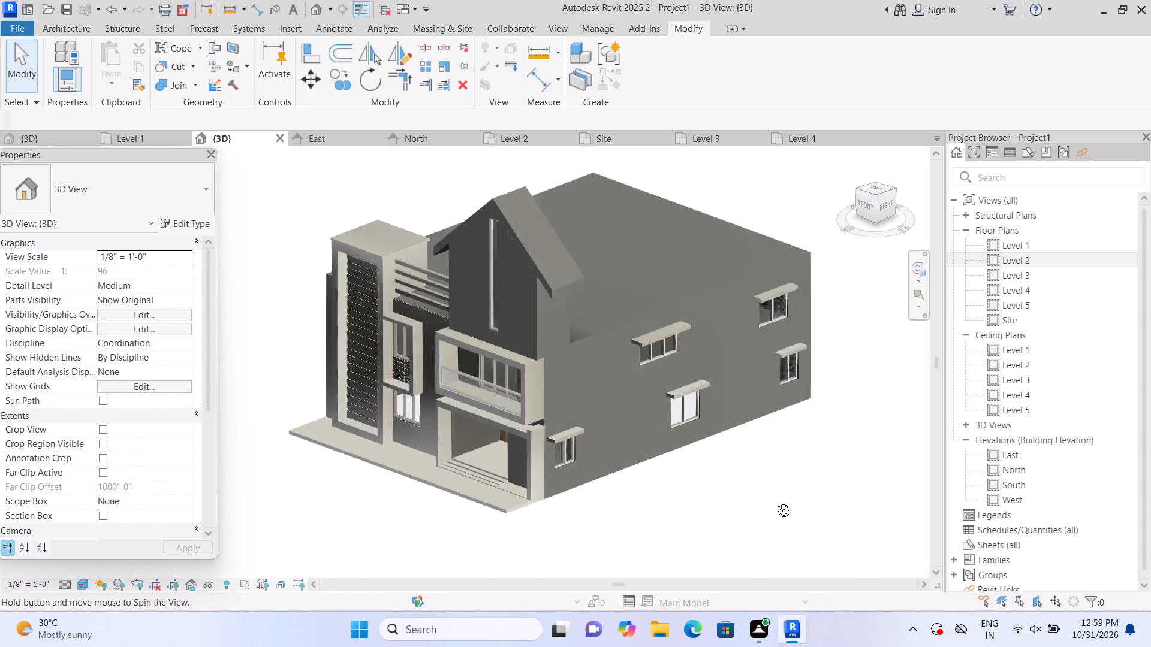
pyautogui.keyDown('shift'); pyautogui.moveTo(775, 501); pyautogui.dragTo(563, 521, button='middle'); pyautogui.keyUp('shift')
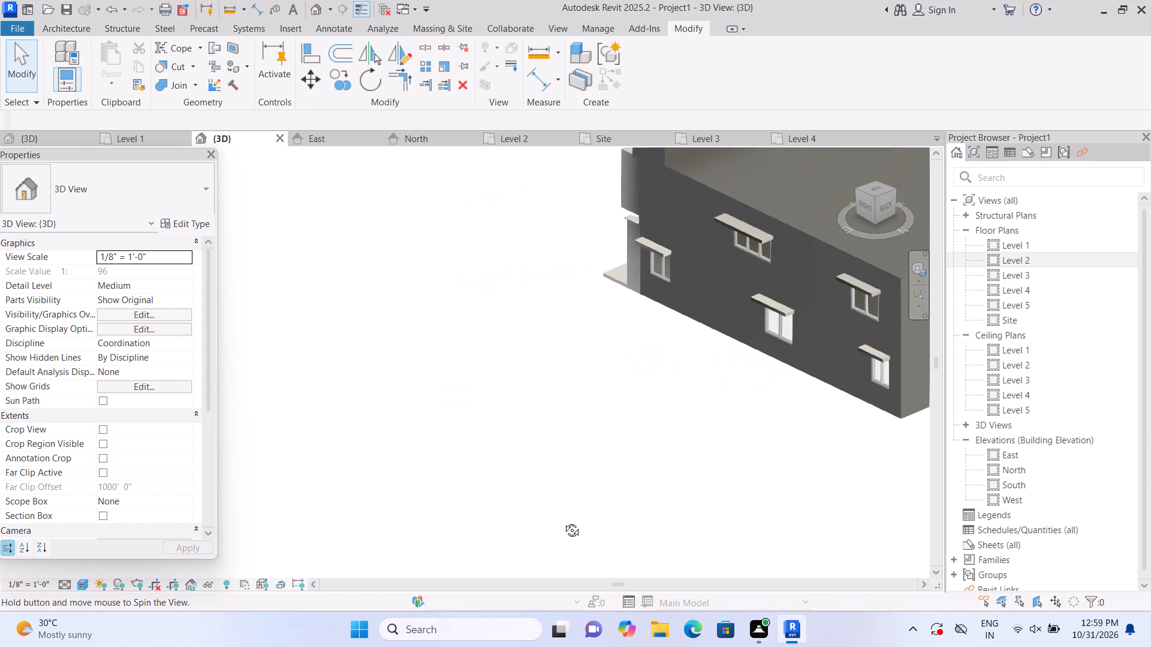
pyautogui.keyDown('shift'); pyautogui.moveTo(563, 521); pyautogui.dragTo(831, 460, button='middle'); pyautogui.keyUp('shift')
pyautogui.keyDown('shift'); pyautogui.moveTo(631, 571); pyautogui.dragTo(782, 510, button='middle'); pyautogui.keyUp('shift')
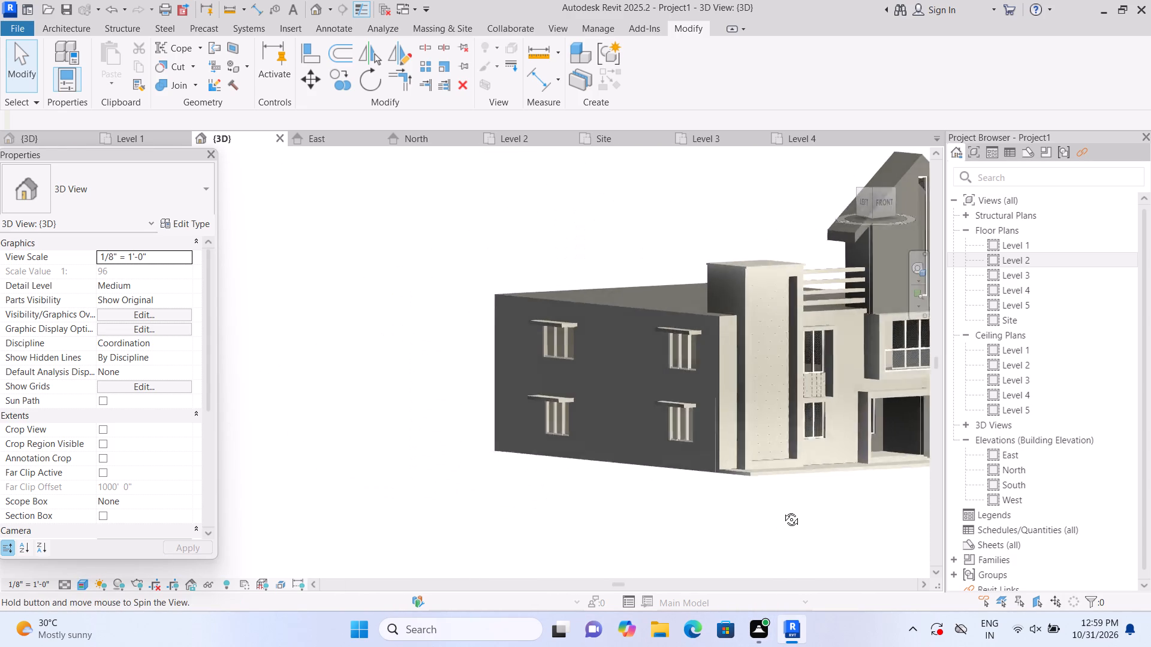
pyautogui.keyDown('shift'); pyautogui.moveTo(782, 510); pyautogui.dragTo(590, 527, button='middle'); pyautogui.keyUp('shift')
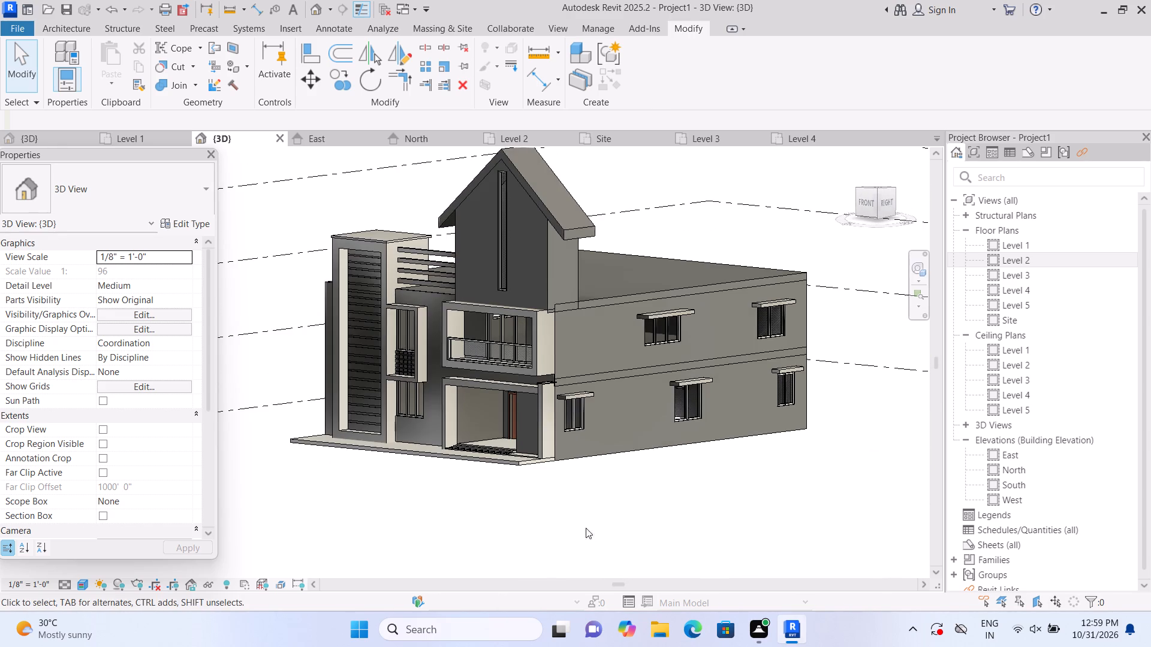
pyautogui.moveTo(591, 509); pyautogui.dragTo(618, 539, button='middle')
pyautogui.scroll(1, 618, 532)
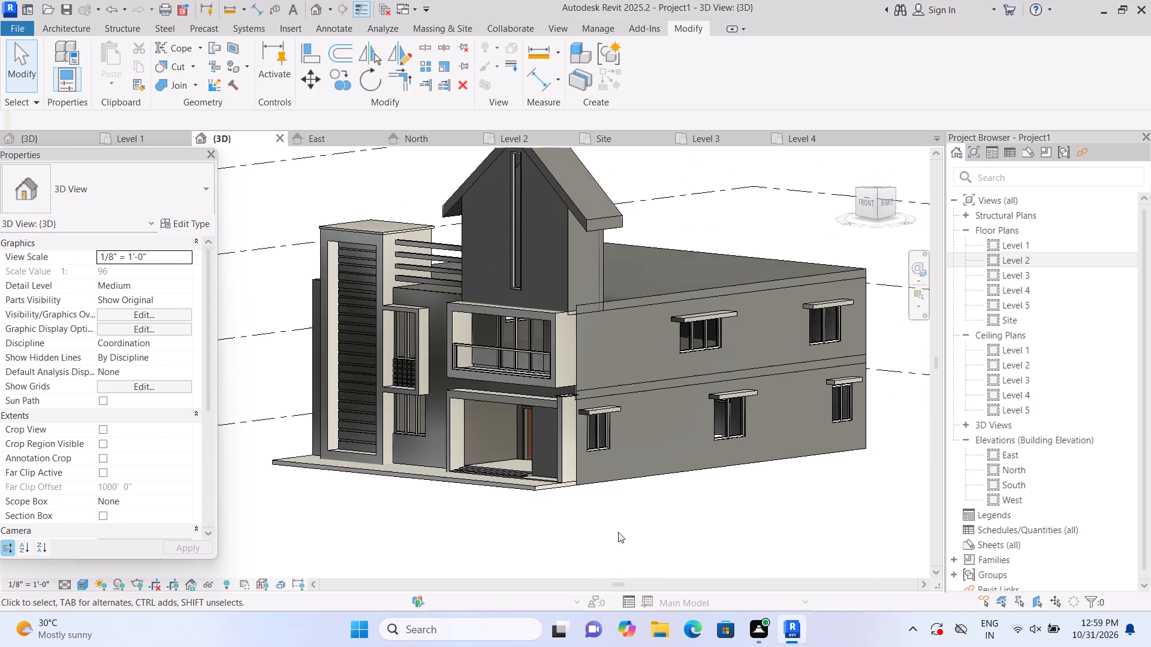
pyautogui.moveTo(619, 529); pyautogui.dragTo(632, 583, button='middle')
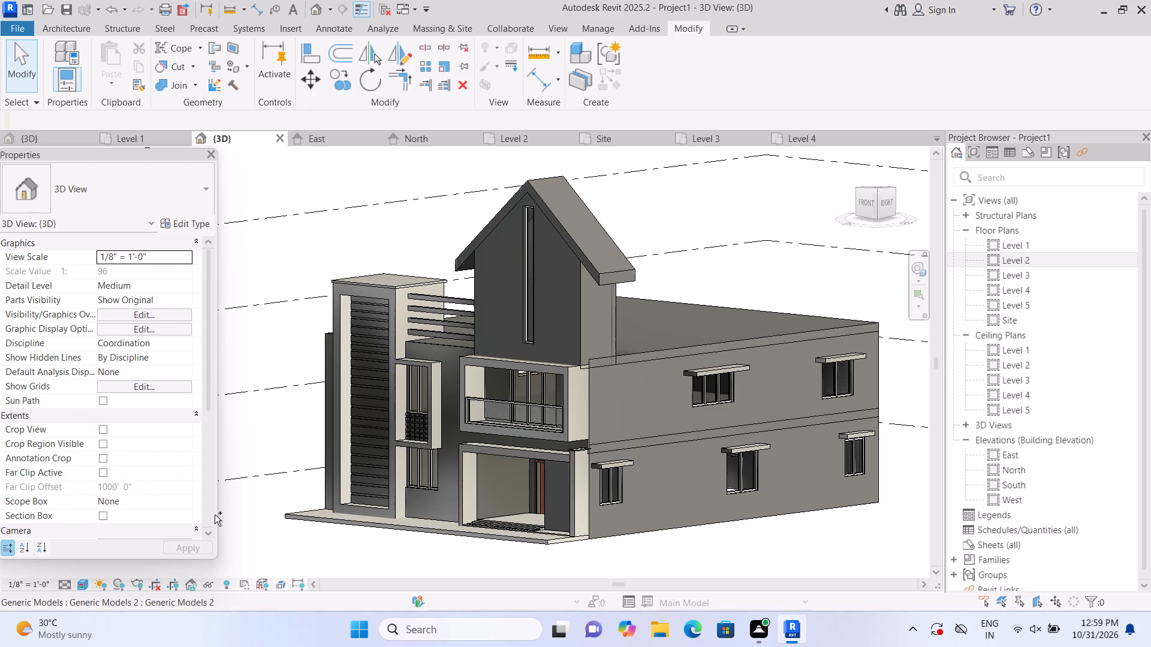
# Save the project in the English-Imperial folder as "modern duplex house plan and 3D elevation design.rvt".
pyautogui.hotkey('ctrl', 's')
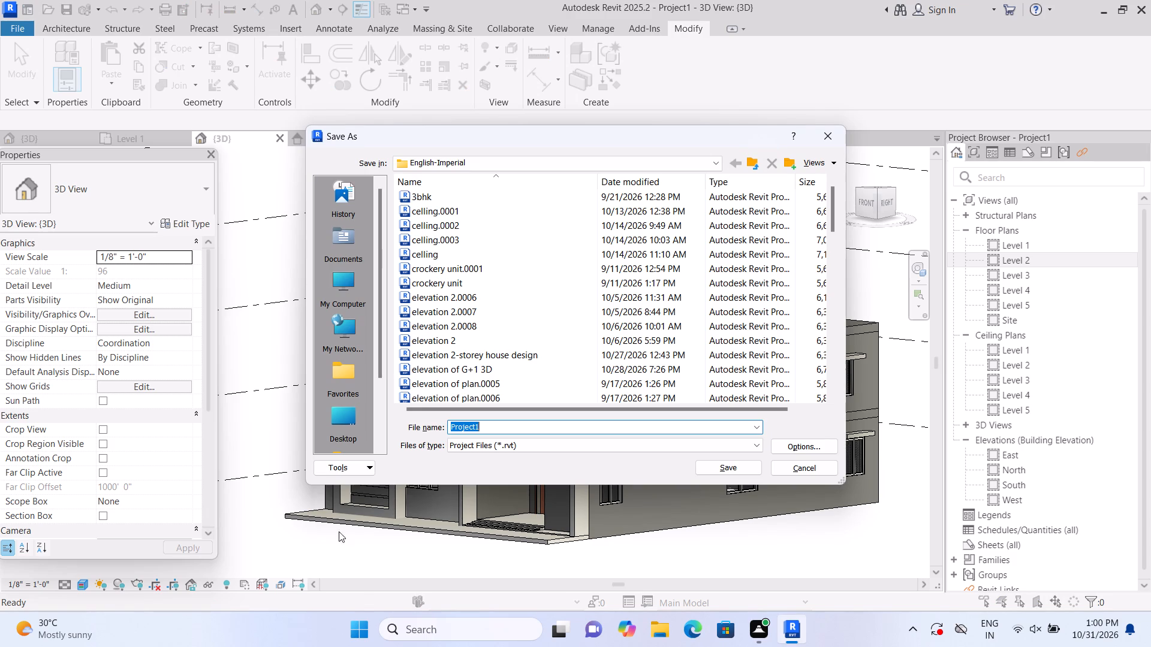
pyautogui.click(501, 425)
pyautogui.press('BackSpace')
pyautogui.press('BackSpace')
pyautogui.press('BackSpace')
pyautogui.press('BackSpace')
pyautogui.press('BackSpace')
pyautogui.press('BackSpace')
pyautogui.press('BackSpace')
pyautogui.press('BackSpace')
pyautogui.press('BackSpace')
pyautogui.press('BackSpace')
pyautogui.press('BackSpace')
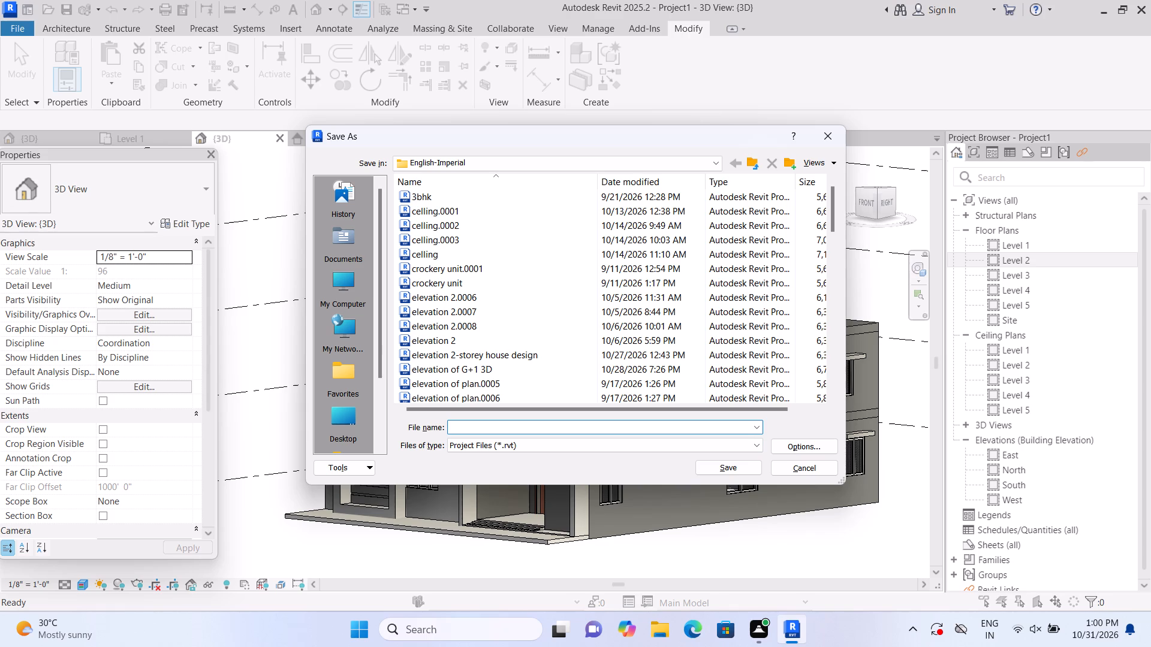
pyautogui.write('mo')
pyautogui.write('dern')
pyautogui.press('space')
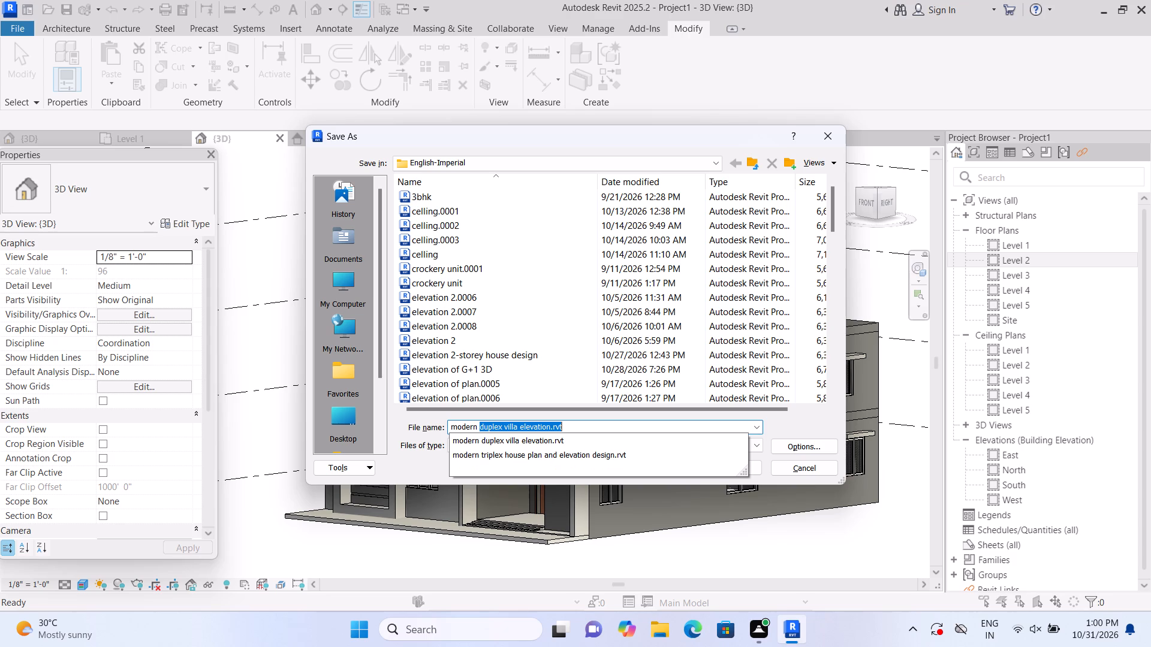
pyautogui.write('du')
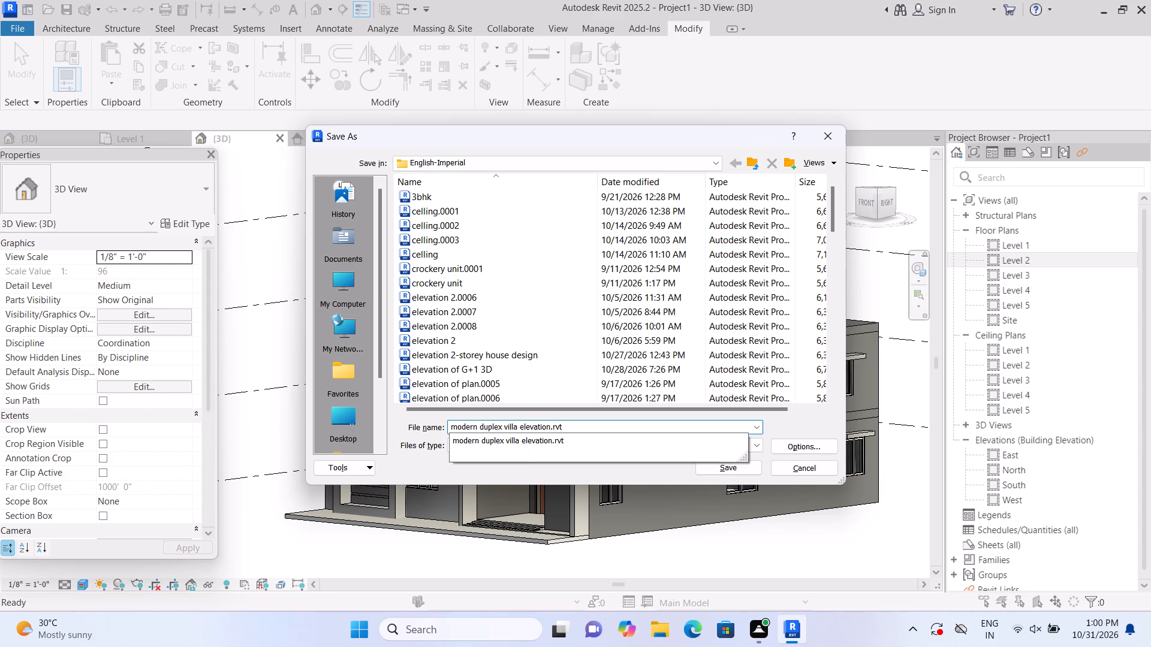
pyautogui.write('pl')
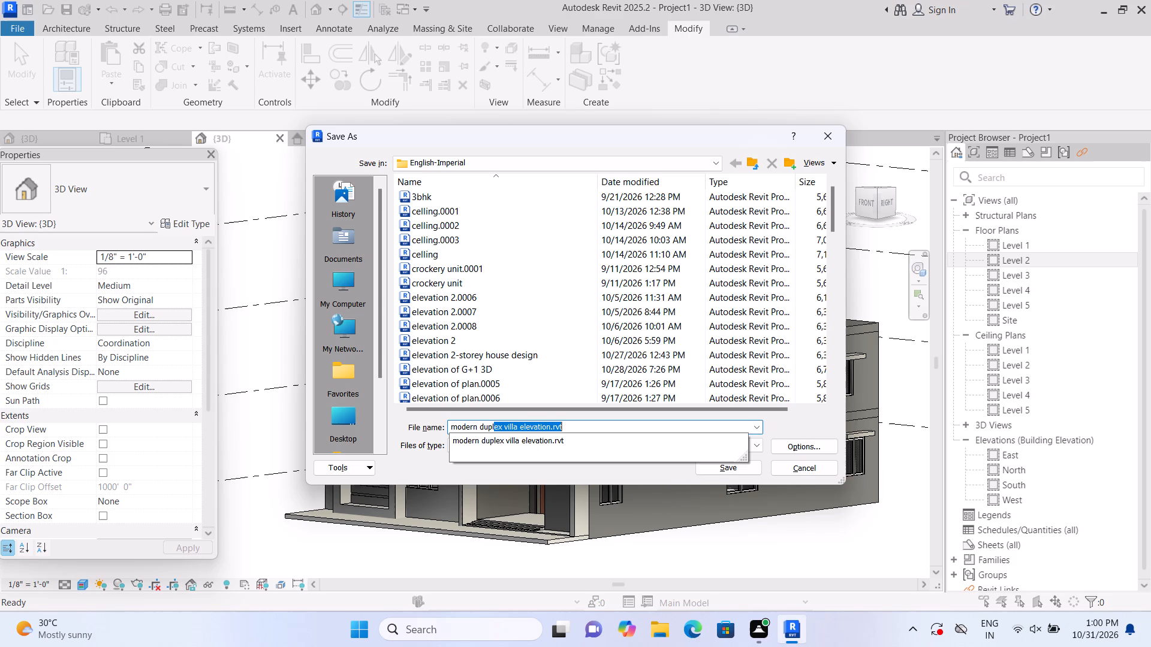
pyautogui.write('ex')
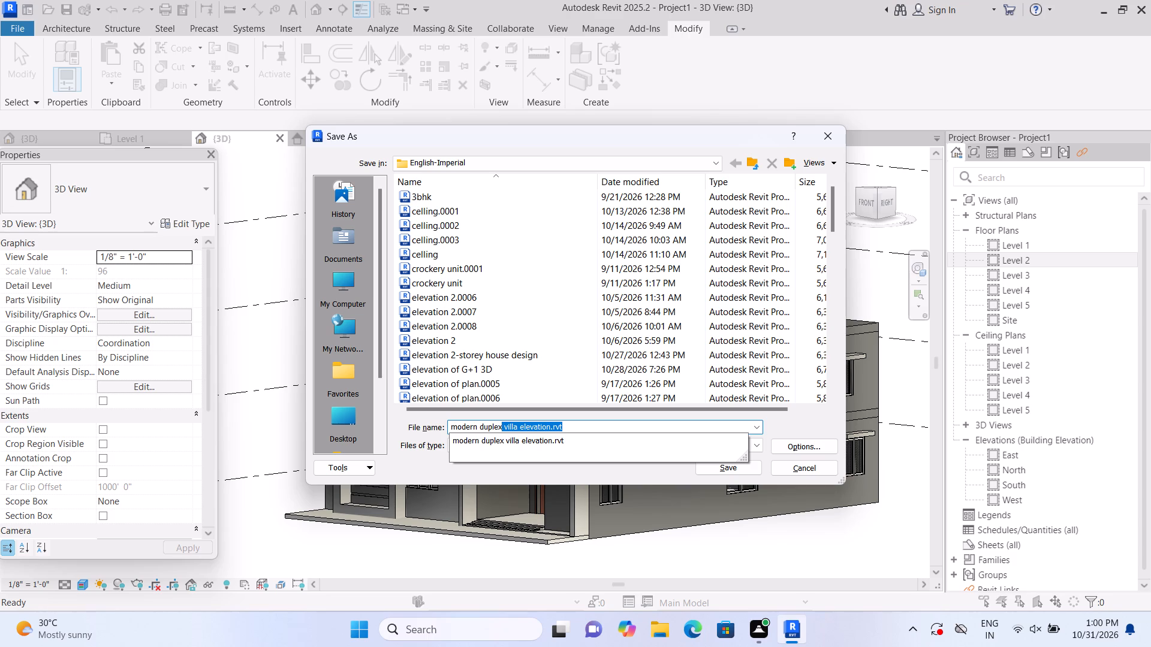
pyautogui.press('space')
pyautogui.write('h')
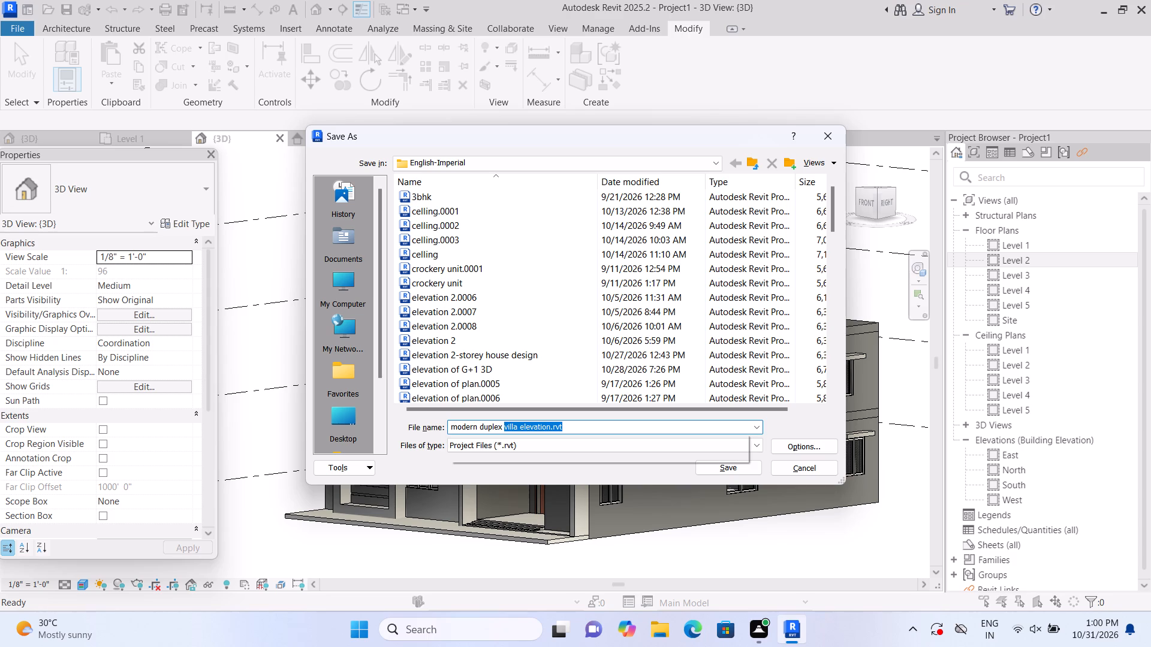
pyautogui.write('ousa')
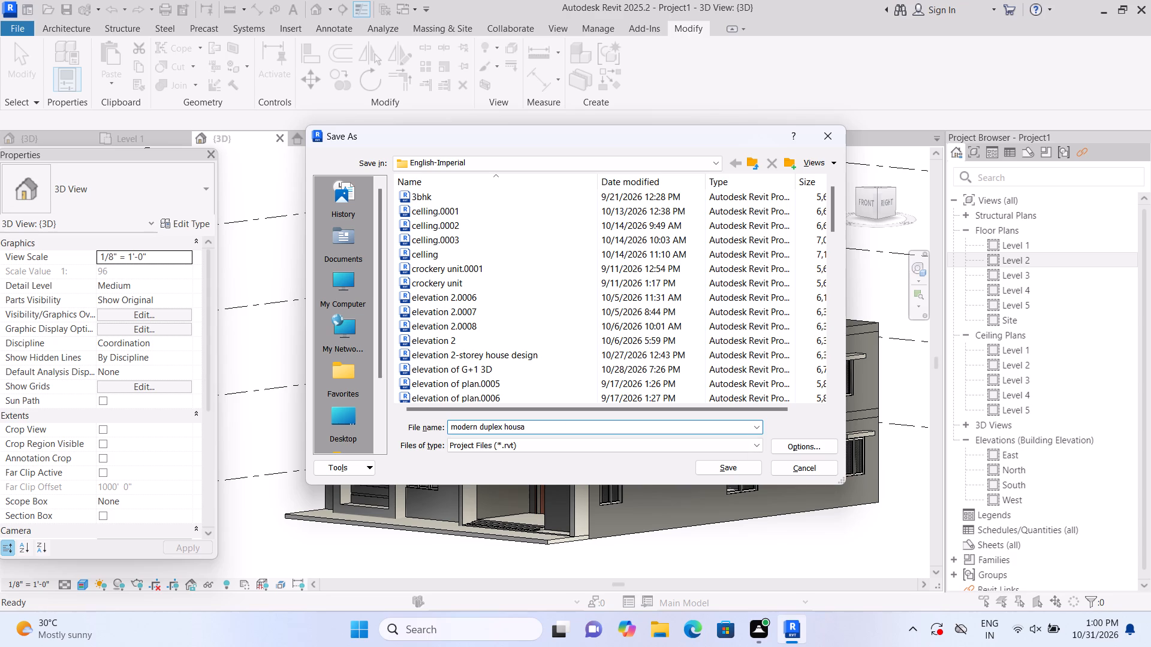
pyautogui.press('space')
pyautogui.write('pan')
pyautogui.press('space')
pyautogui.press('BackSpace')
pyautogui.press('BackSpace')
pyautogui.press('BackSpace')
pyautogui.write('lan')
pyautogui.press('space')
pyautogui.write('and')
pyautogui.press('space')
pyautogui.press('3')
pyautogui.press('d')
pyautogui.press('space')
pyautogui.write('elevation')
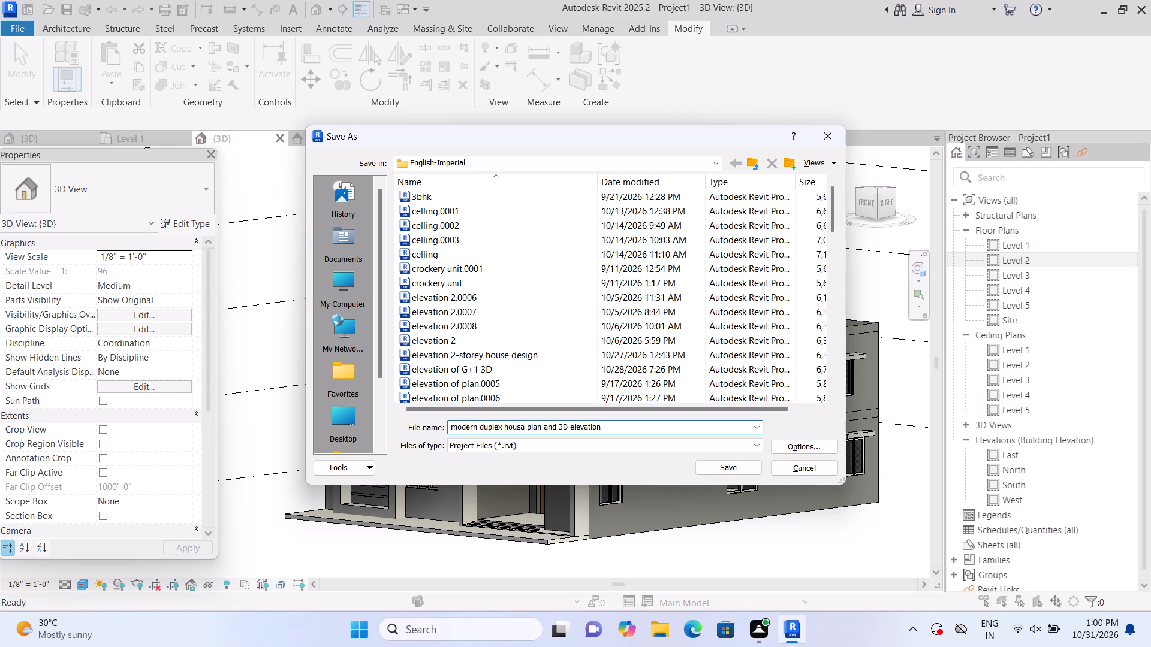
pyautogui.press('space')
pyautogui.write('des')
pyautogui.write('ign')
pyautogui.write('.rvt')
pyautogui.click(523, 426)
pyautogui.press('BackSpace')
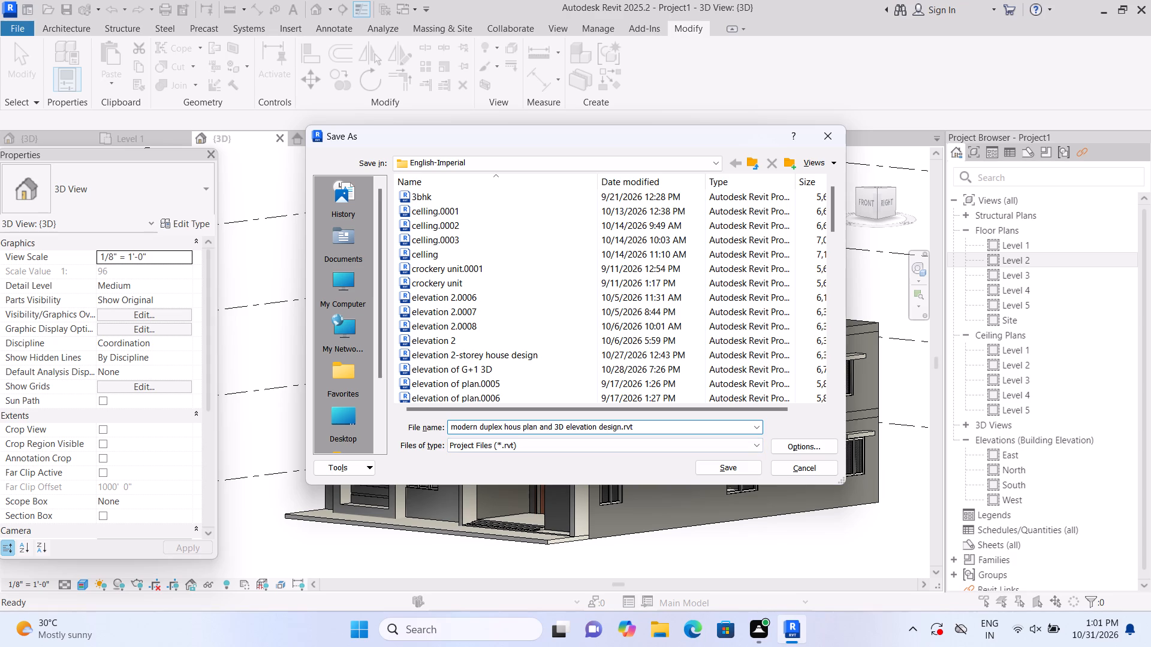
pyautogui.press('e')
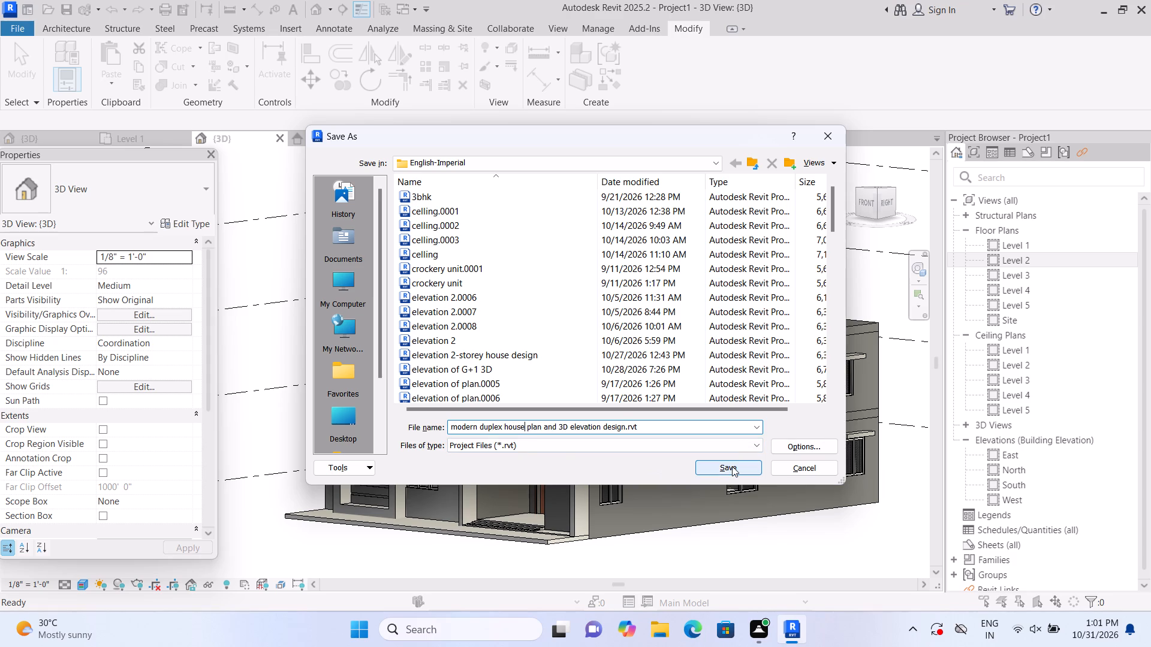
pyautogui.click(732, 466)
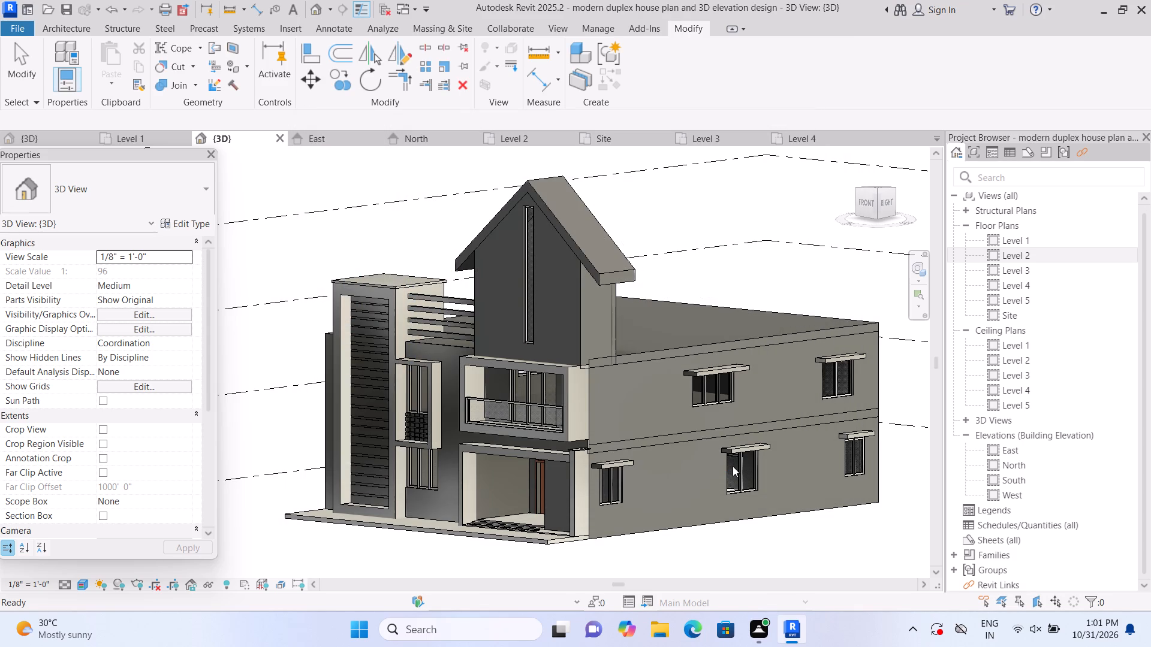
# Print the current window's 3D view of the house with the Microsoft Print to PDF printer.
pyautogui.hotkey('ctrl', 'p')
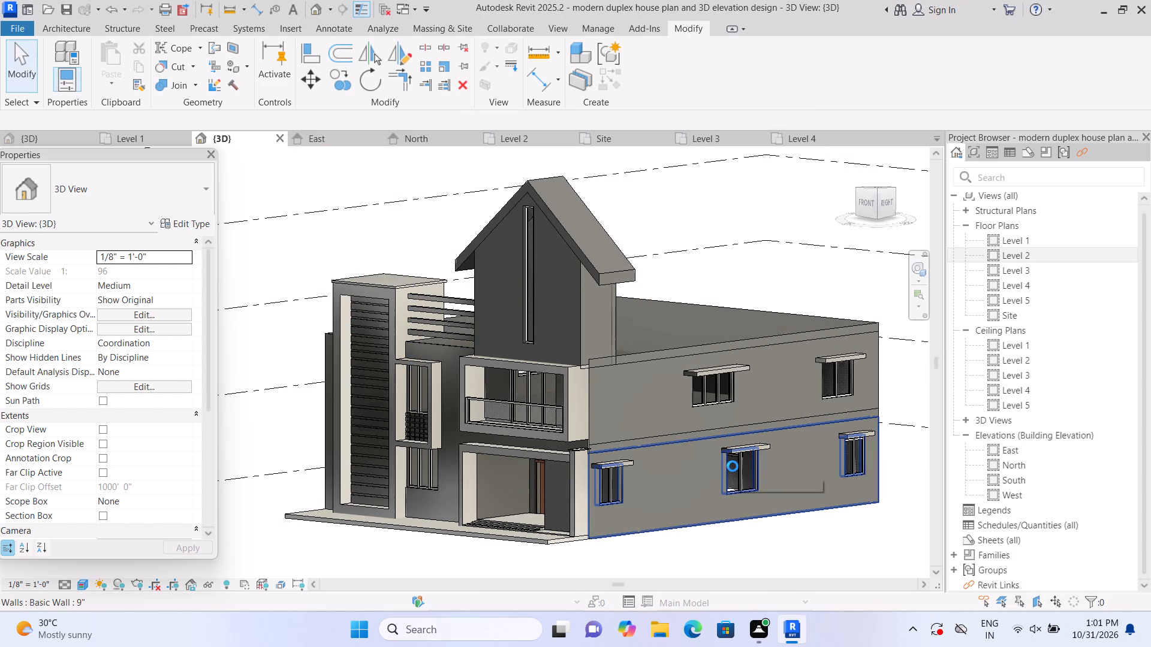
pyautogui.click(619, 478)
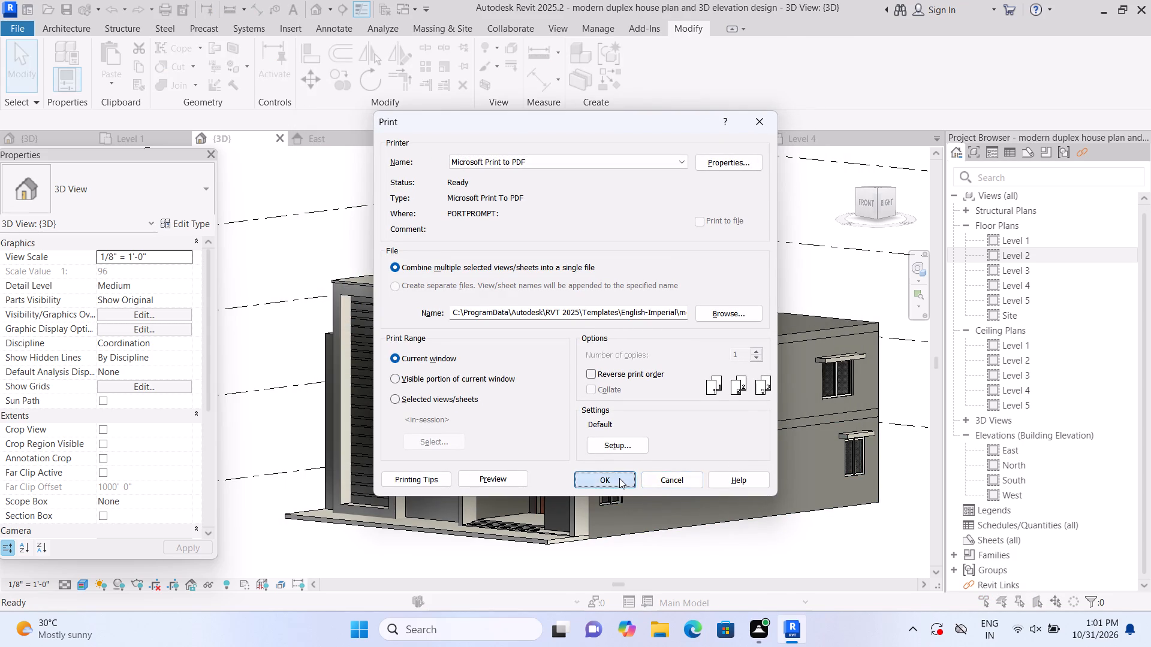
# Save the PDF print output in the Documents folder as "modern duplex house plan and 3D elevation design".
pyautogui.click(677, 355)
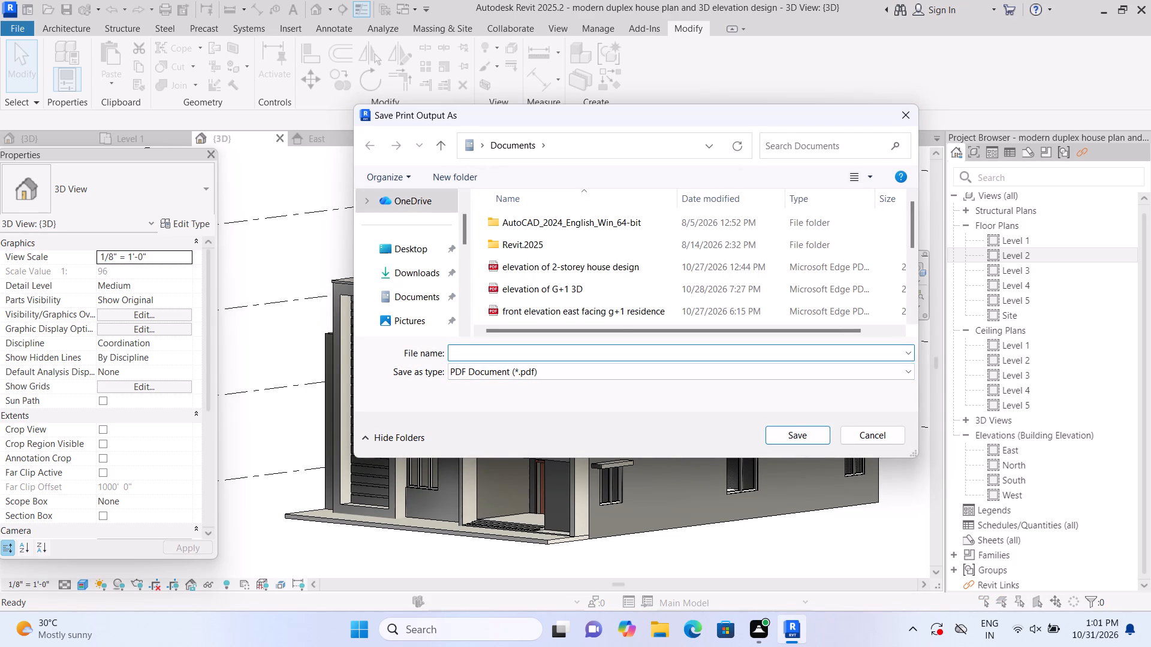
pyautogui.write('moder')
pyautogui.write('n')
pyautogui.press('space')
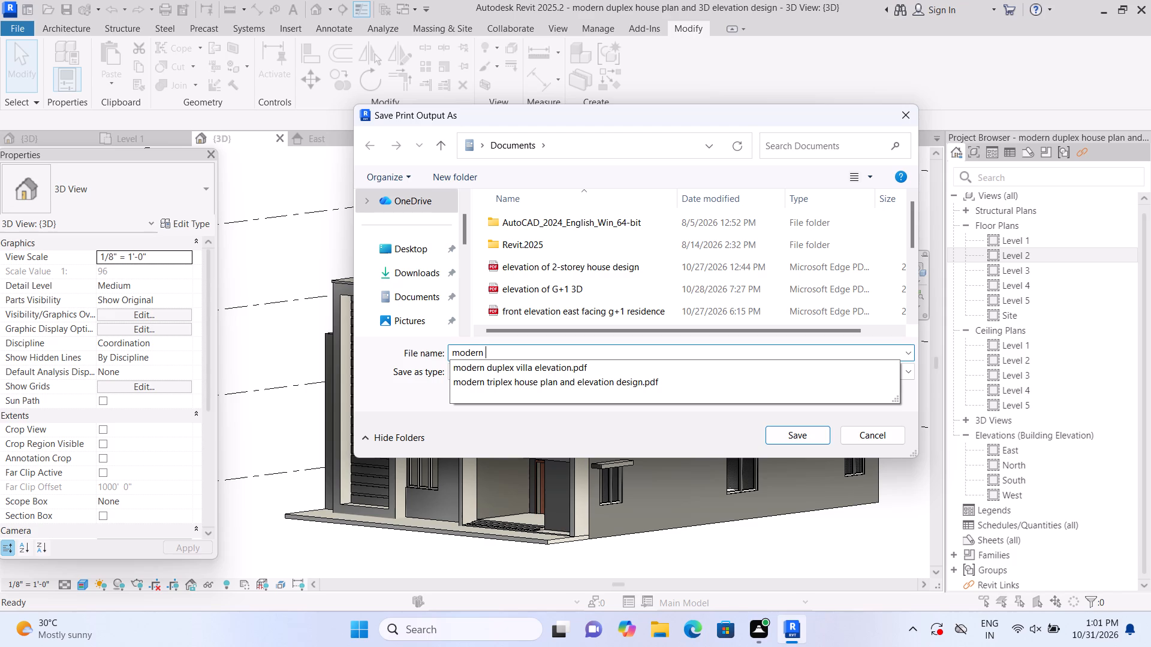
pyautogui.write('du')
pyautogui.write('ple')
pyautogui.write('x')
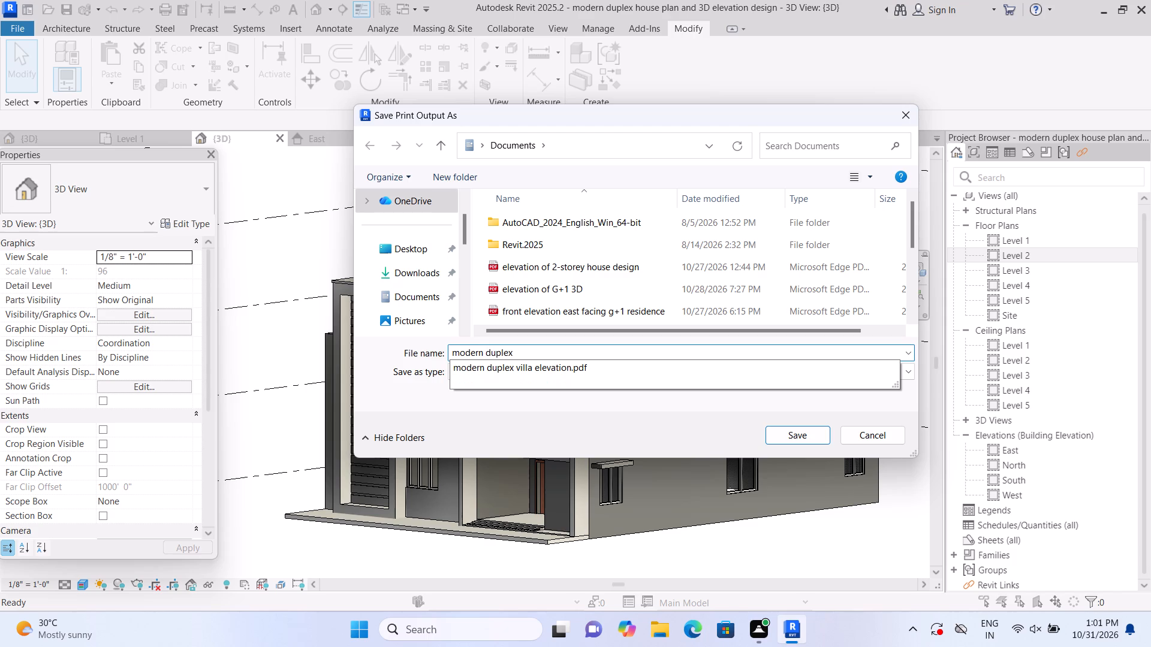
pyautogui.press('space')
pyautogui.write('house')
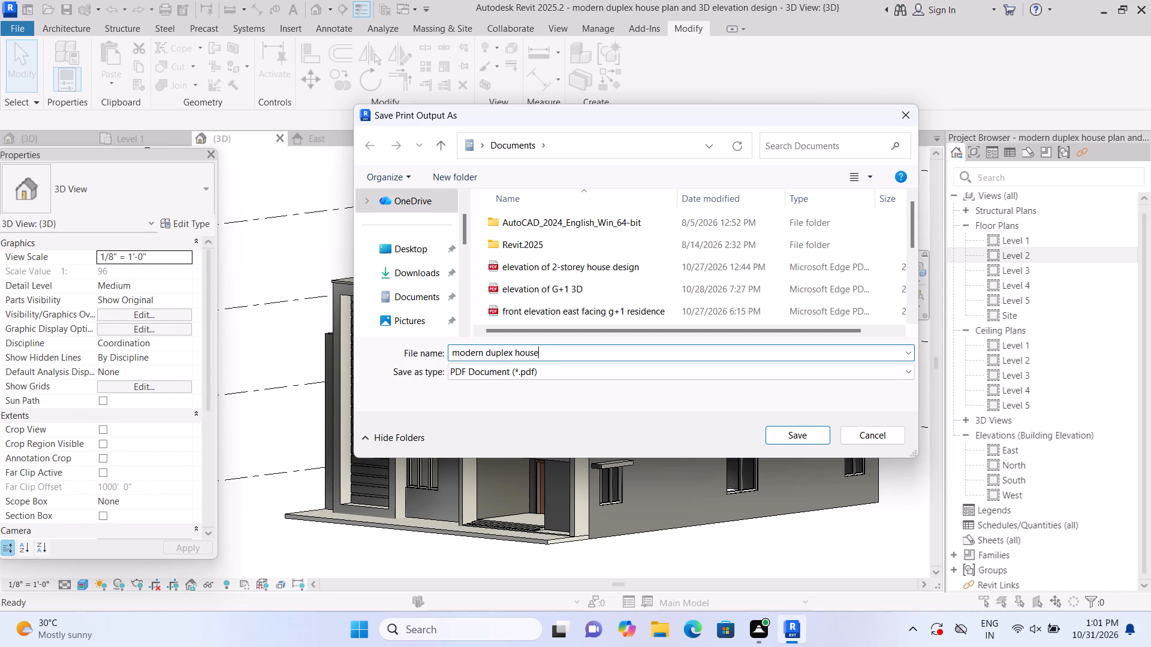
pyautogui.press('space')
pyautogui.write('plan')
pyautogui.press('space')
pyautogui.write('and')
pyautogui.press('space')
pyautogui.press('3')
pyautogui.press('d')
pyautogui.write('elevation')
pyautogui.click(588, 351)
pyautogui.press('space')
pyautogui.click(629, 354)
pyautogui.press('space')
pyautogui.write('design')
pyautogui.click(803, 432)
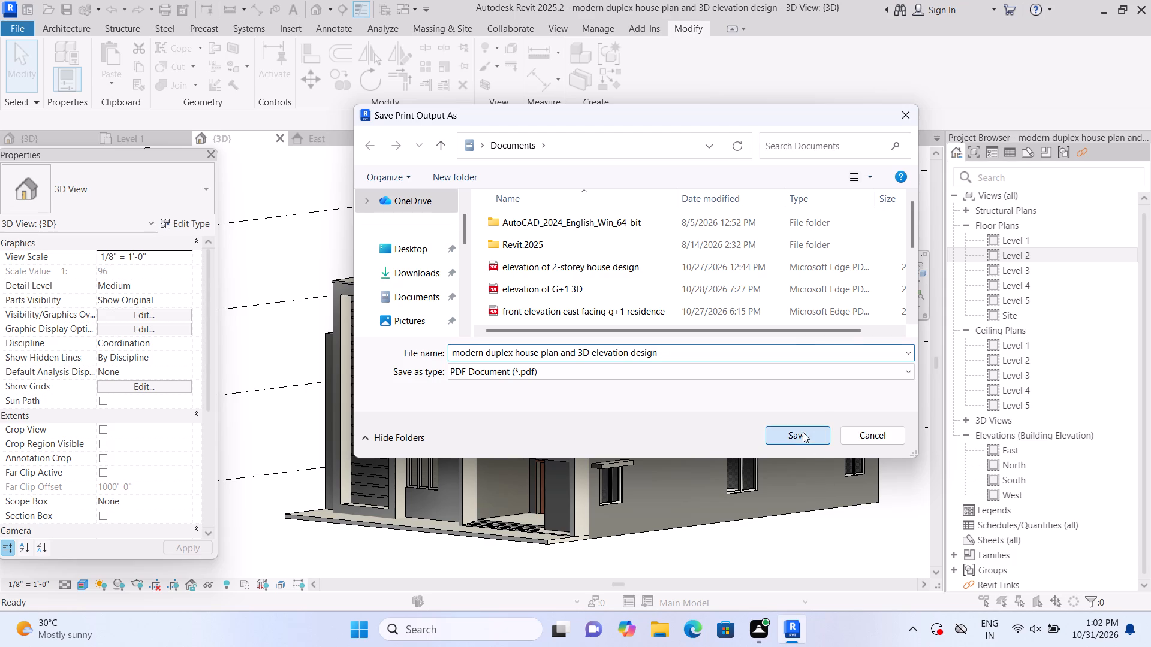